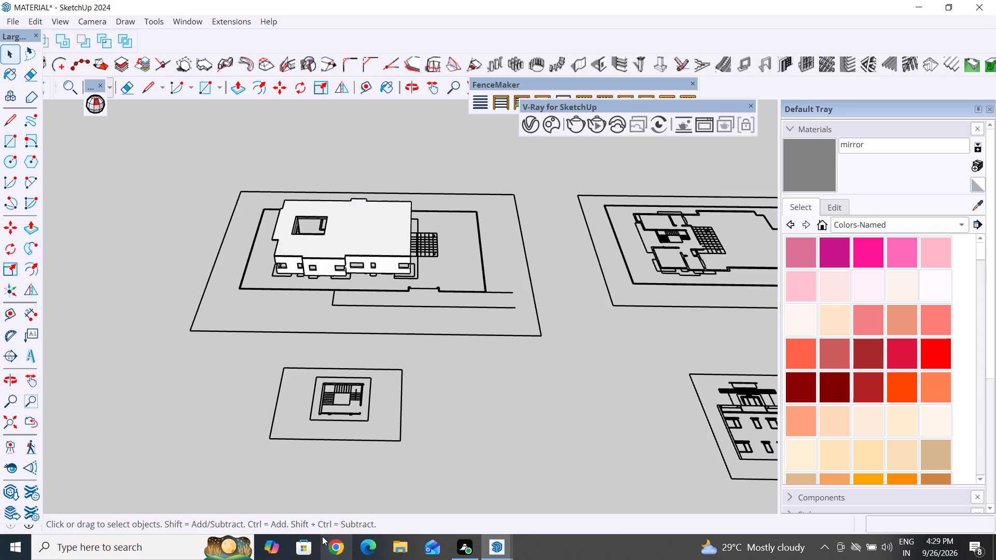
Examine the partly built house model, the floor plans beside it and the front elevation drawing.
scroll(503, 371, down, 4)
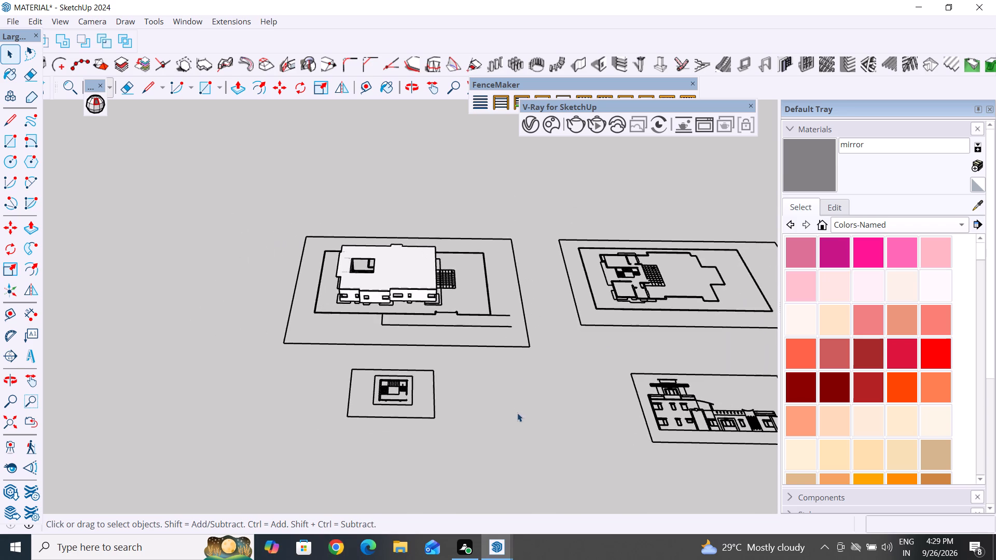
middle_drag(518, 413, 423, 307)
scroll(455, 422, down, 3)
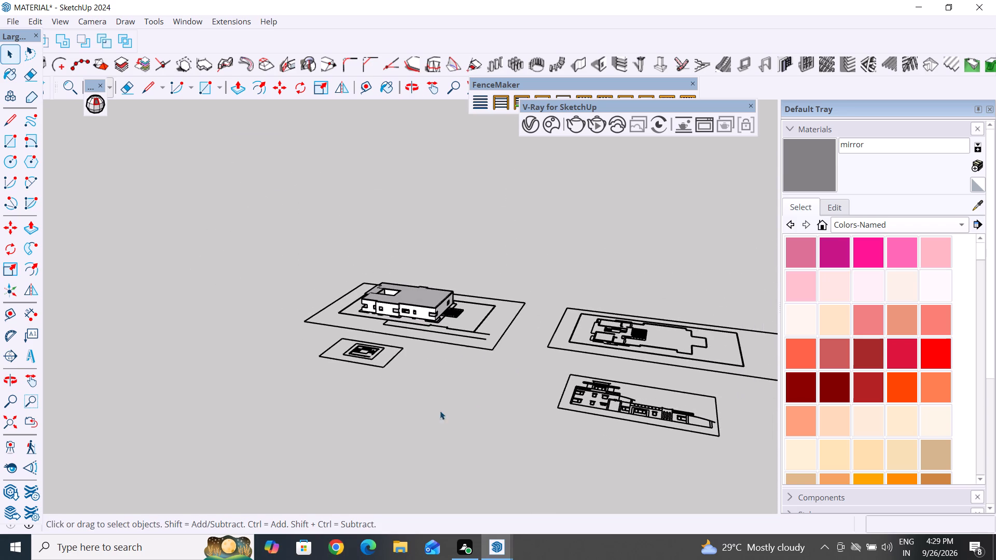
middle_drag(450, 427, 606, 437)
scroll(357, 401, down, 5)
scroll(641, 378, up, 1)
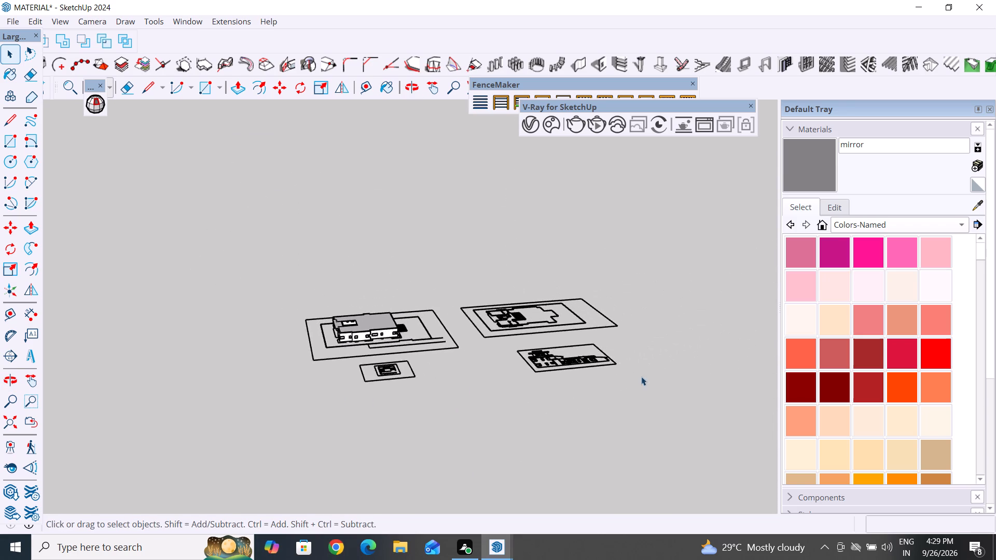
scroll(641, 376, up, 7)
middle_drag(625, 380, 598, 436)
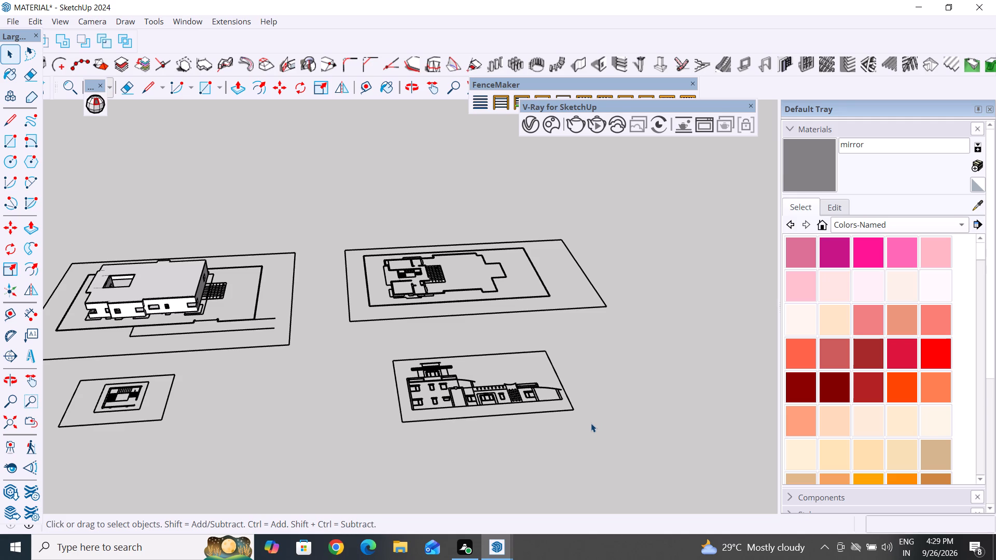
middle_drag(465, 376, 450, 514)
scroll(517, 322, down, 5)
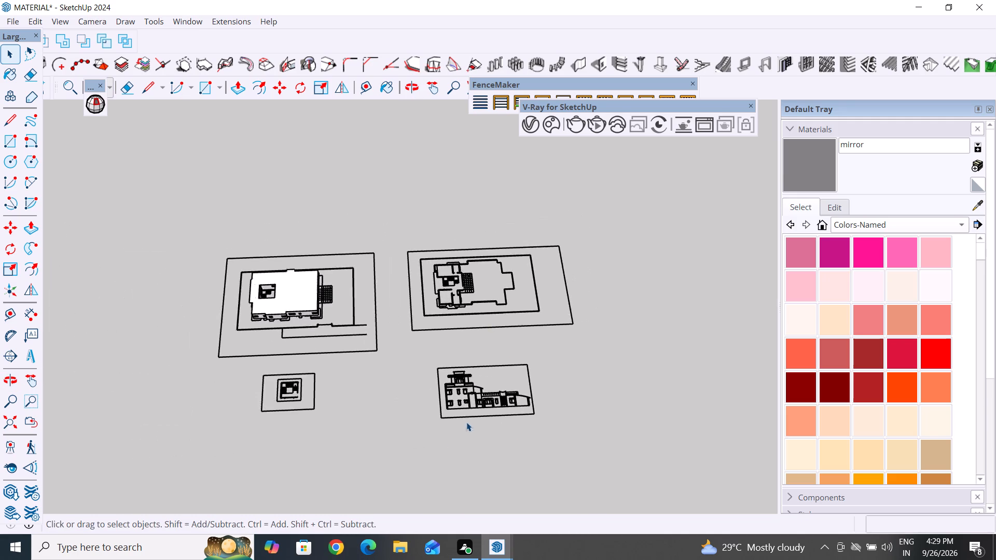
scroll(449, 438, up, 5)
middle_drag(473, 381, 490, 510)
scroll(467, 405, up, 11)
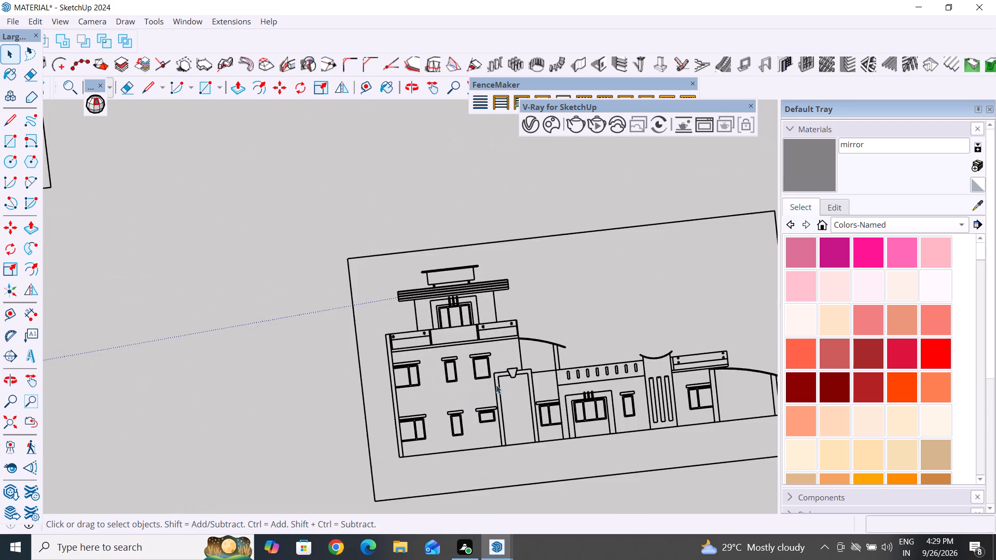
middle_drag(487, 434, 469, 493)
scroll(483, 449, up, 1)
Fit the whole model in view and return to the site drawings to compare the house model, floor plan and elevation.
scroll(479, 324, down, 14)
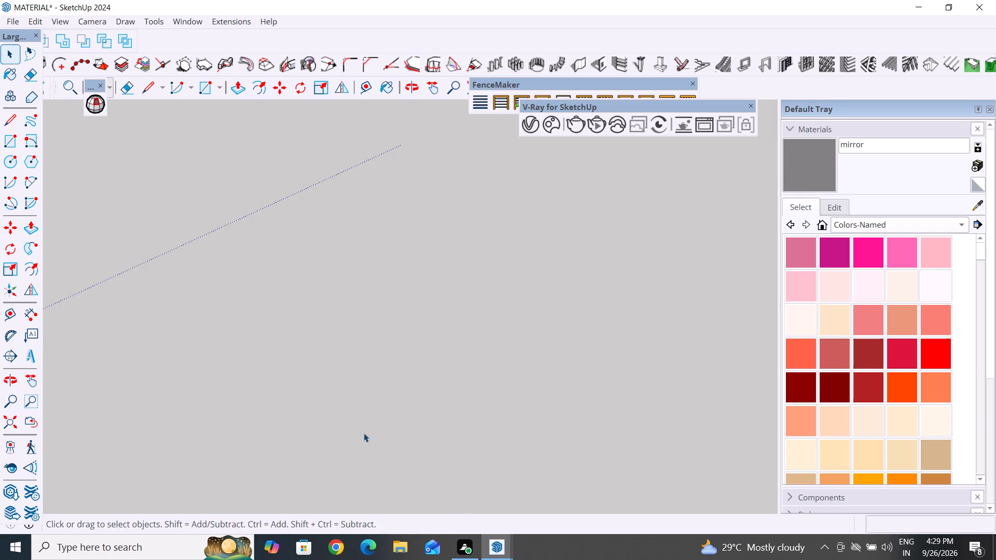
scroll(313, 409, down, 6)
click(15, 439)
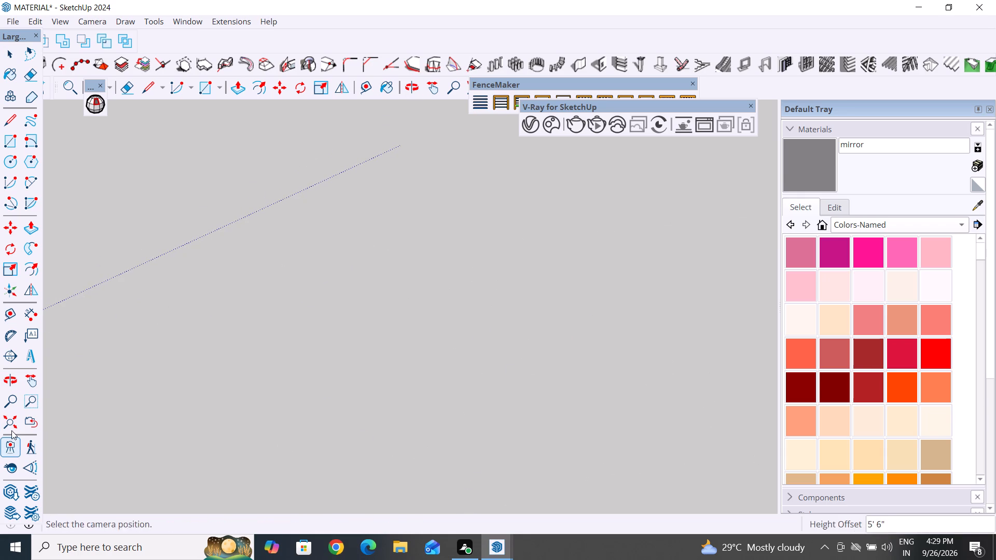
click(8, 426)
scroll(481, 404, down, 9)
middle_drag(598, 435, 511, 167)
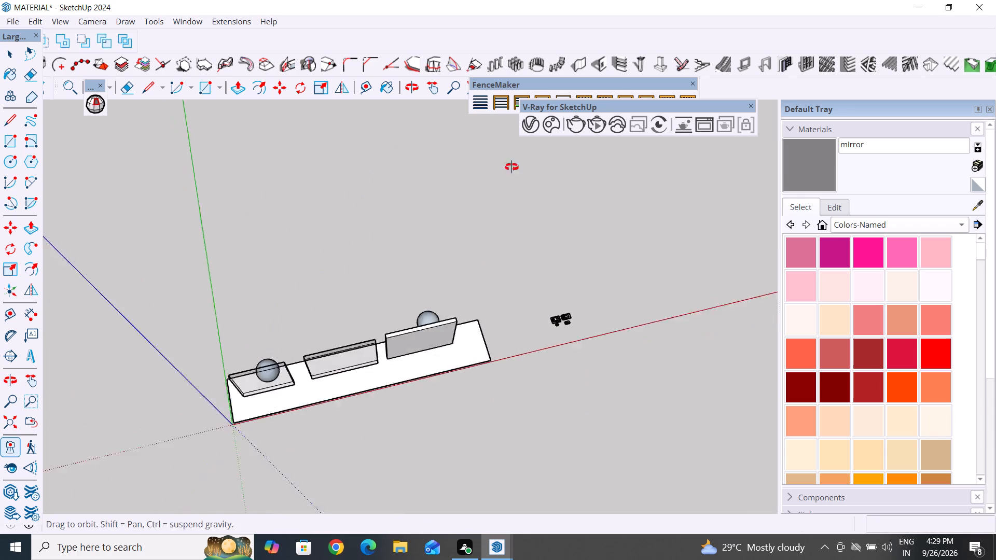
middle_drag(511, 167, 508, 151)
scroll(652, 407, up, 19)
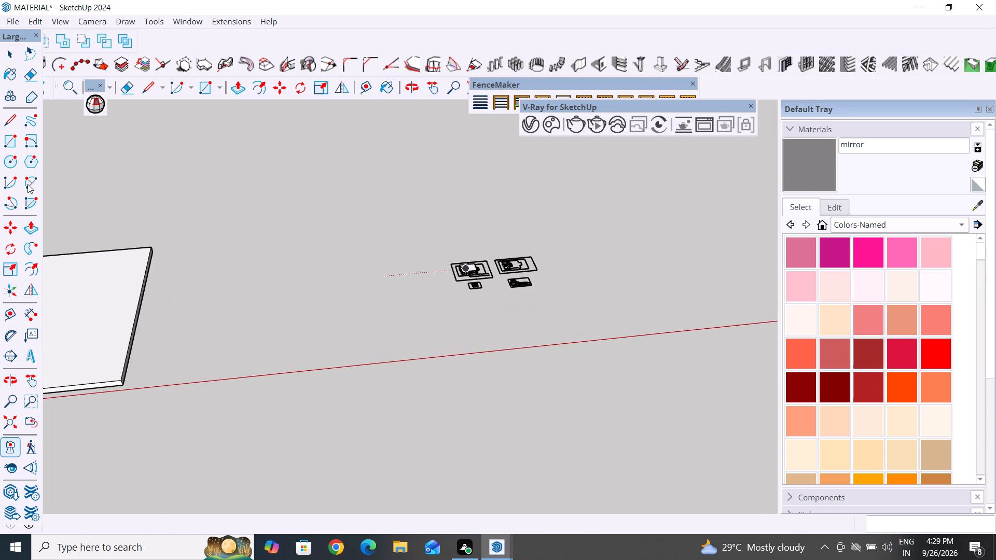
click(7, 50)
scroll(451, 279, up, 6)
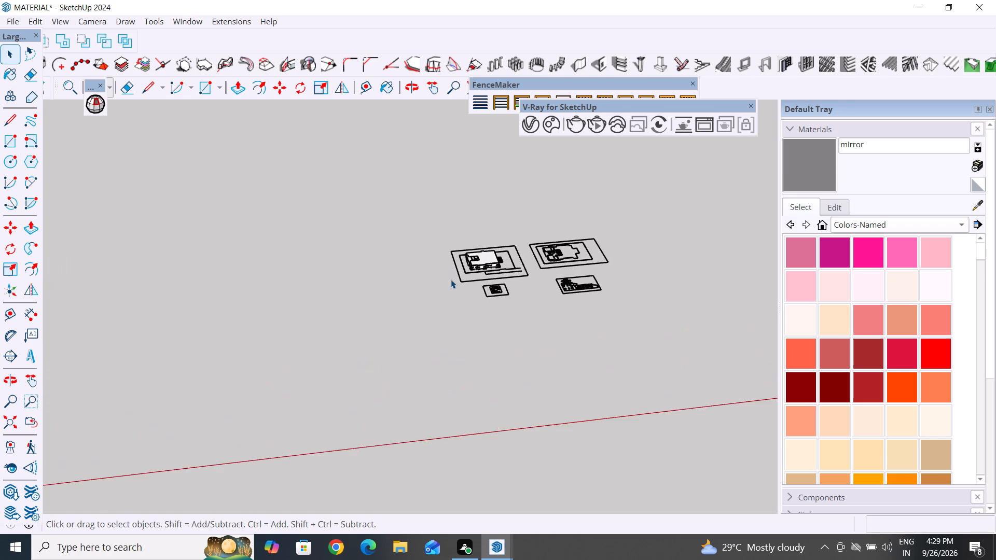
scroll(451, 279, up, 11)
scroll(640, 247, up, 5)
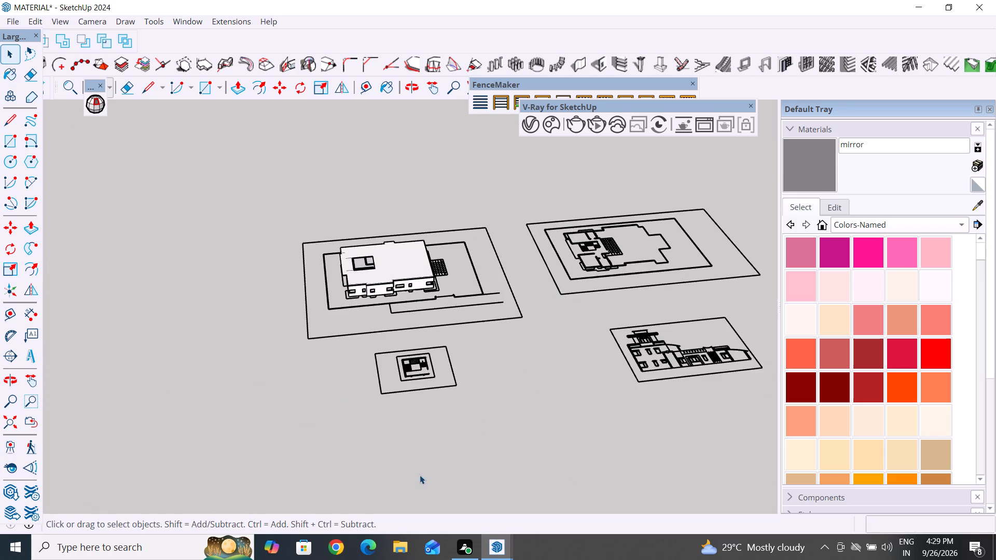
scroll(418, 476, down, 5)
scroll(575, 371, up, 10)
scroll(533, 311, up, 5)
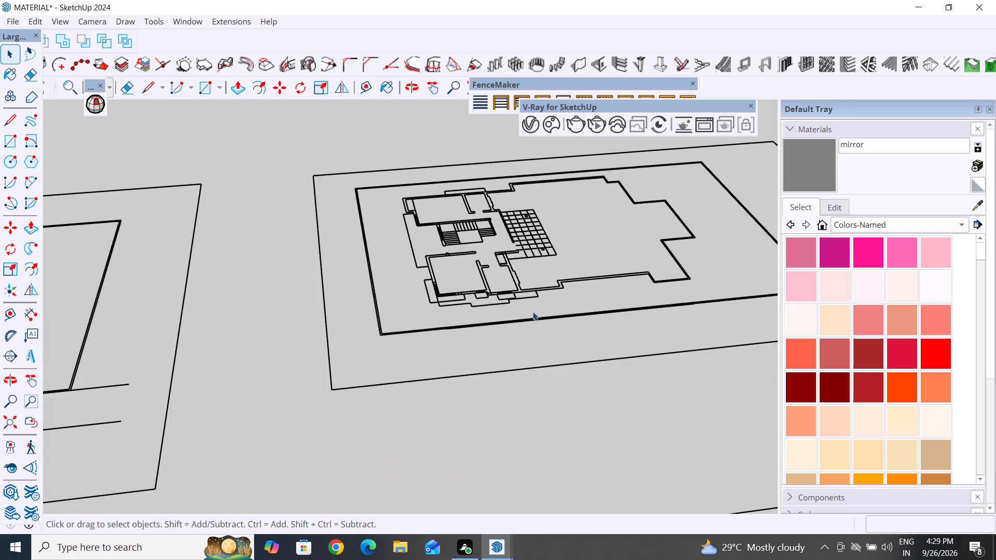
middle_drag(532, 313, 464, 199)
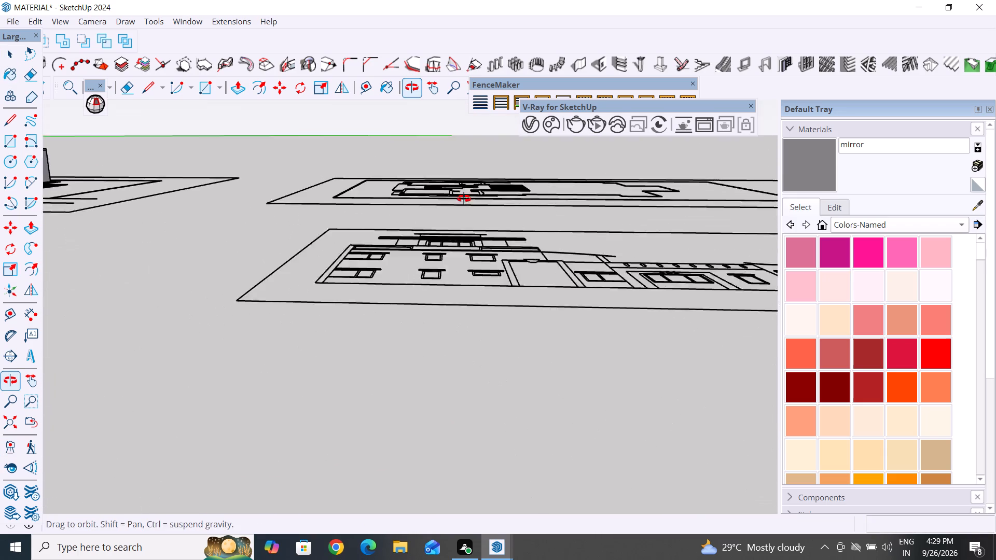
middle_drag(464, 199, 454, 267)
scroll(517, 319, down, 6)
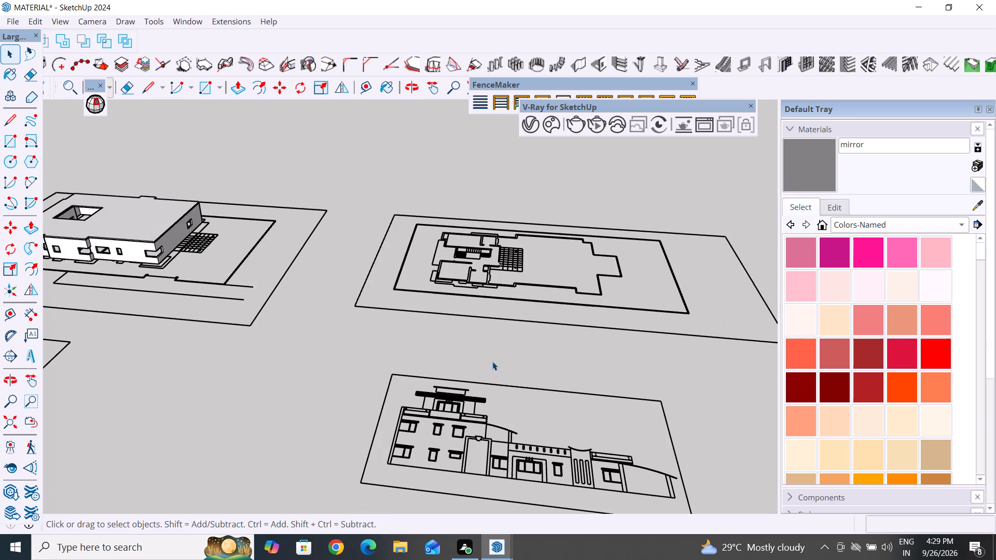
middle_drag(493, 360, 502, 370)
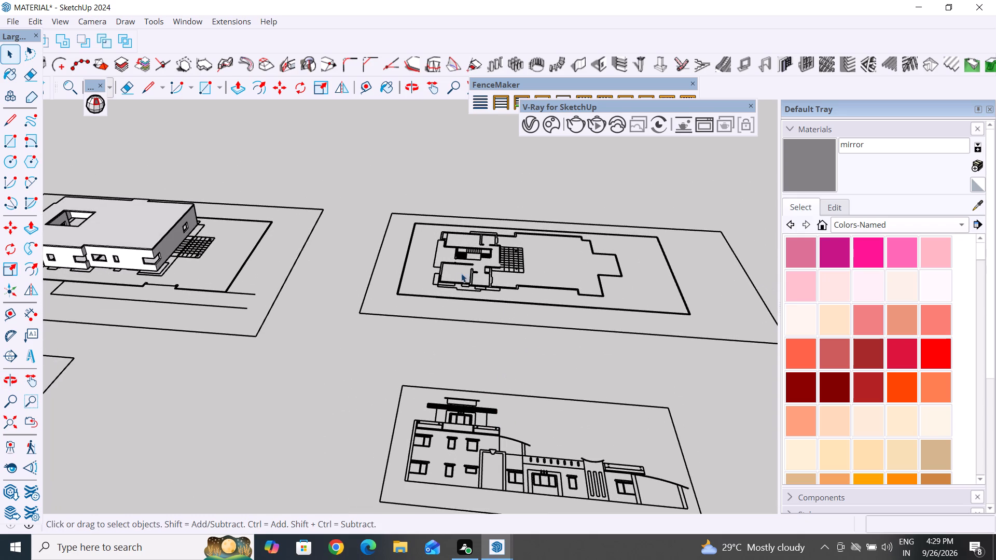
Examine the flat floor plan beside the house model closely, including its rooms, staircase and gridded area.
scroll(599, 359, down, 5)
scroll(496, 276, up, 4)
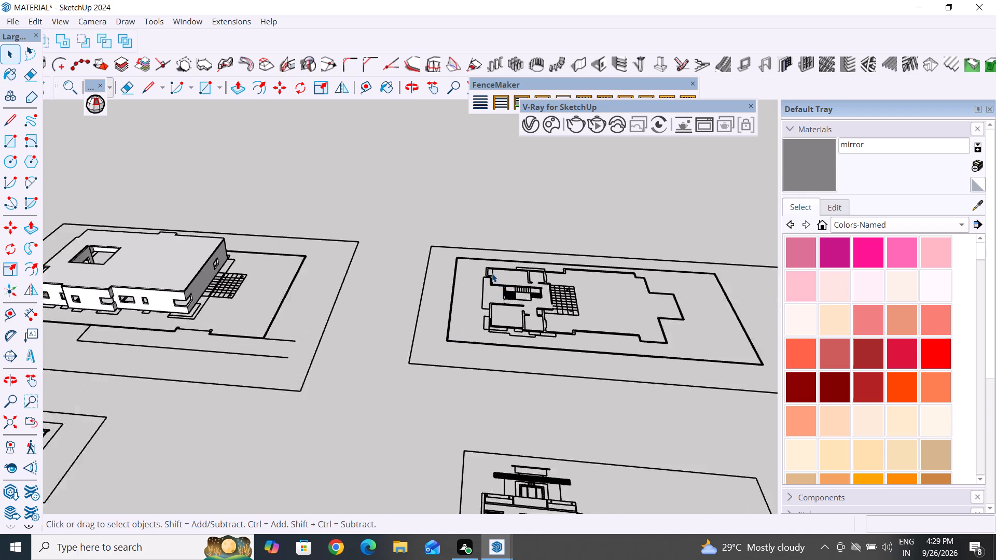
scroll(492, 273, up, 6)
scroll(498, 316, up, 4)
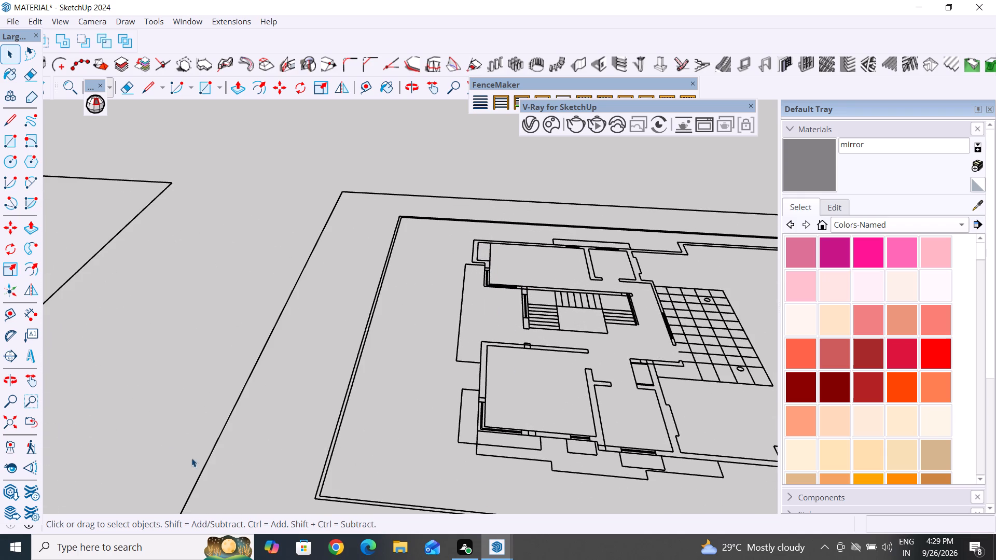
scroll(452, 332, down, 13)
middle_click(472, 398)
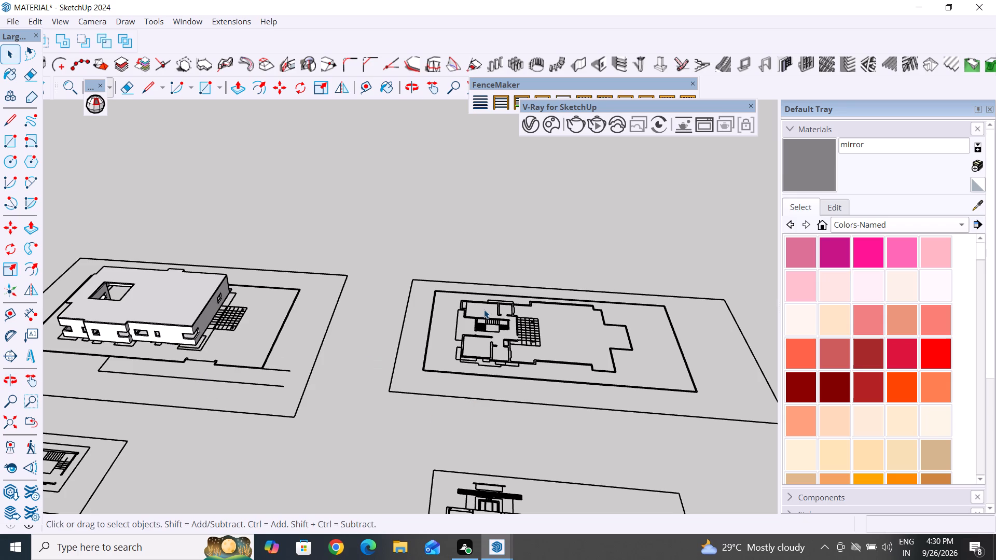
scroll(484, 310, down, 4)
middle_drag(491, 402, 482, 488)
scroll(473, 352, up, 3)
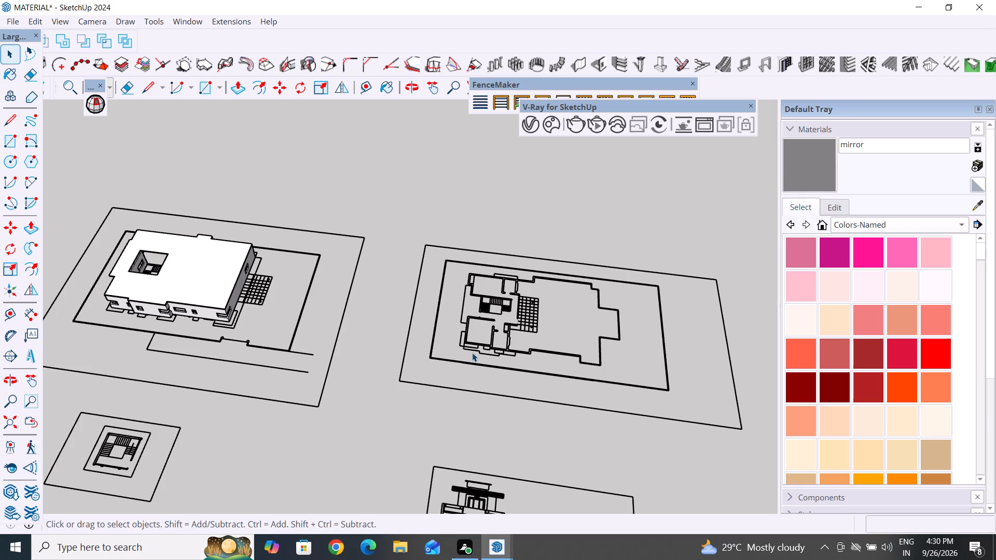
scroll(548, 297, down, 3)
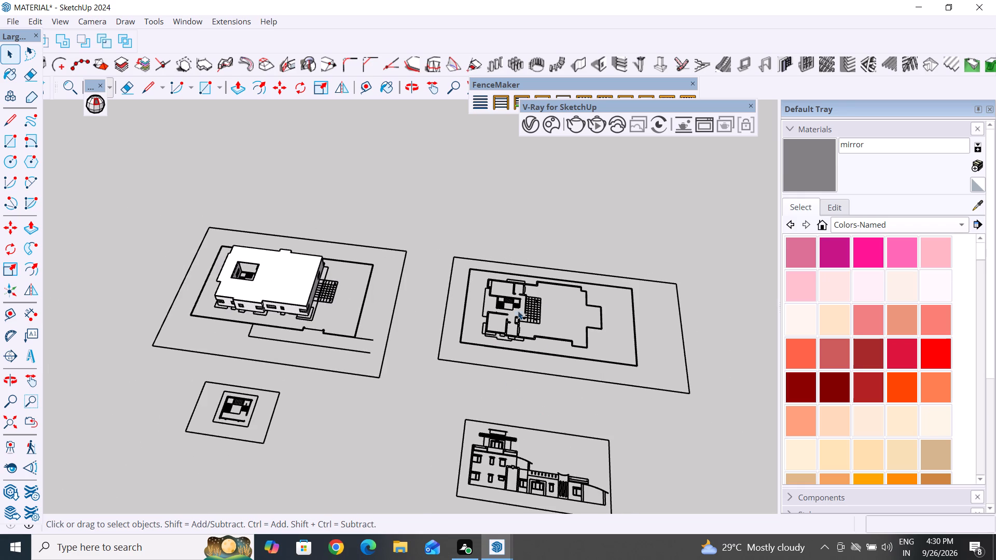
scroll(533, 294, up, 4)
middle_drag(516, 372, 557, 449)
scroll(590, 318, up, 8)
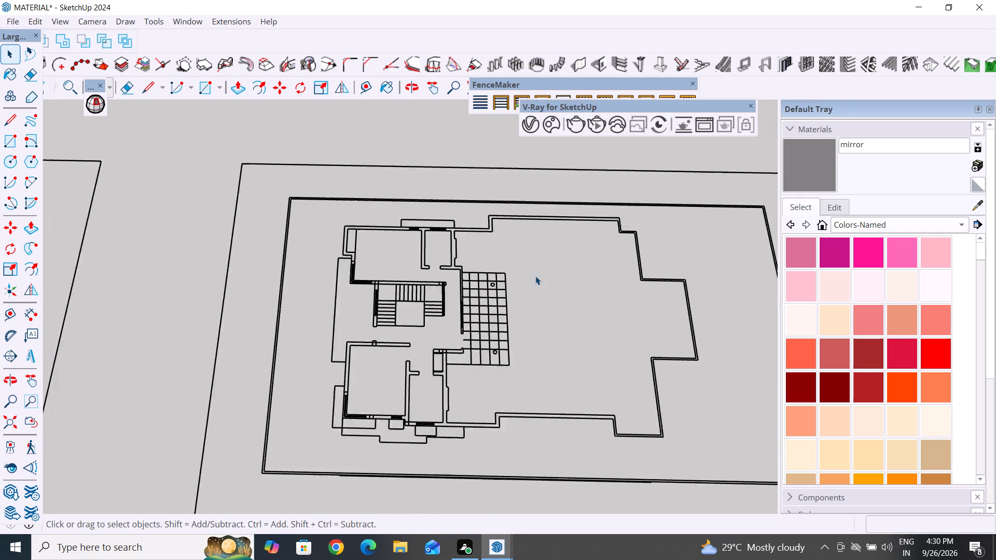
scroll(535, 276, up, 1)
middle_drag(486, 359, 478, 445)
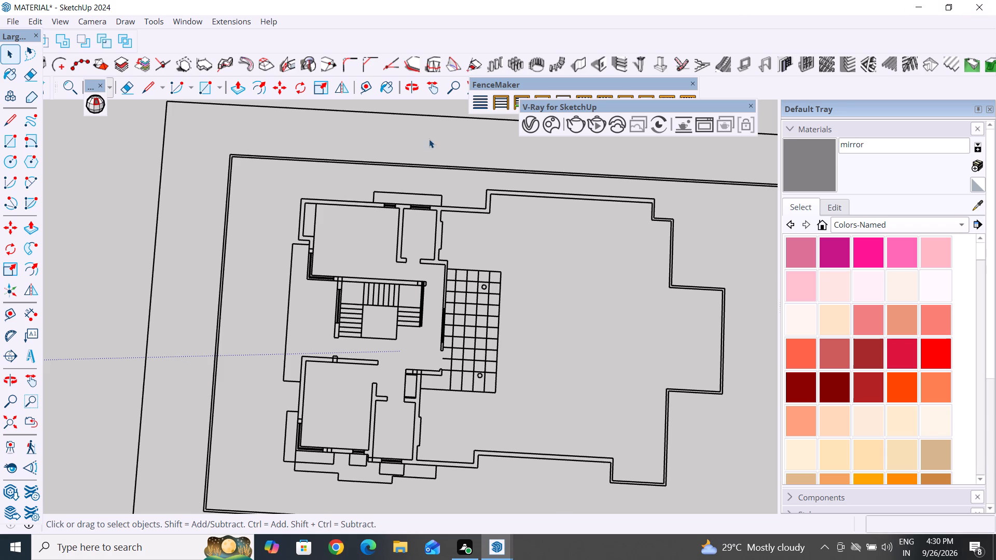
Fit the whole model in view and look over the house model, the floor plans and the elevation again.
scroll(455, 88, down, 4)
middle_drag(444, 350, 392, 368)
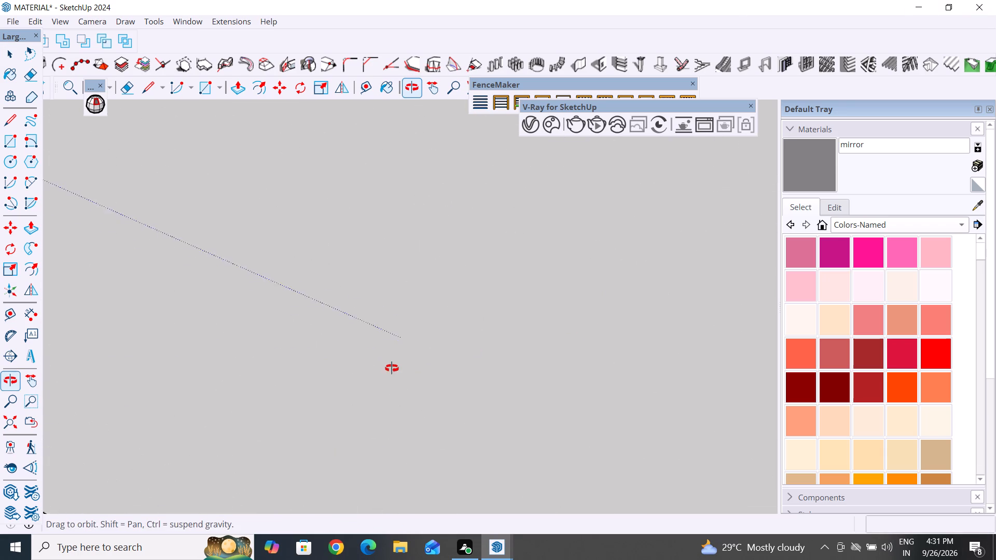
middle_drag(392, 368, 393, 369)
click(9, 425)
scroll(366, 331, down, 2)
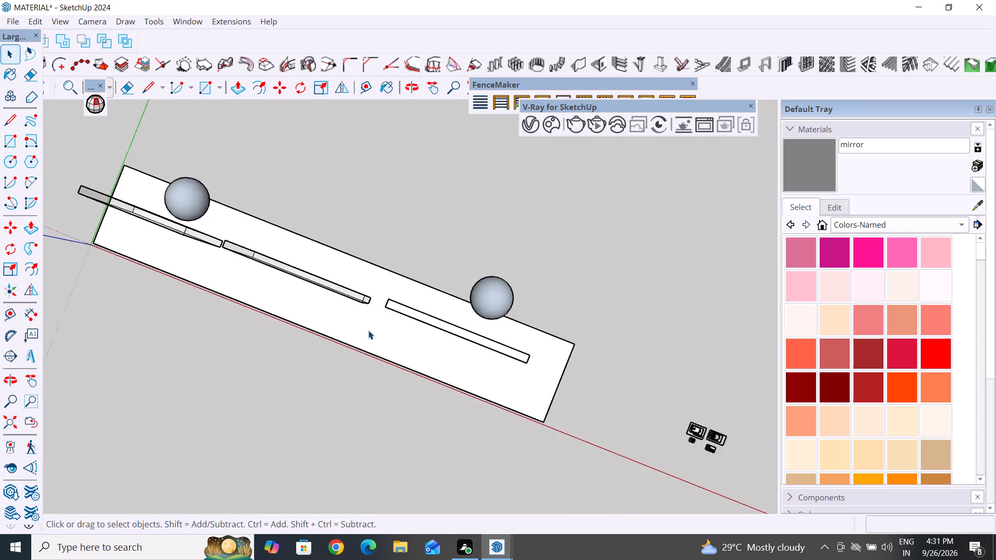
scroll(368, 330, down, 5)
middle_drag(566, 413, 580, 245)
scroll(588, 389, up, 7)
middle_drag(536, 428, 652, 396)
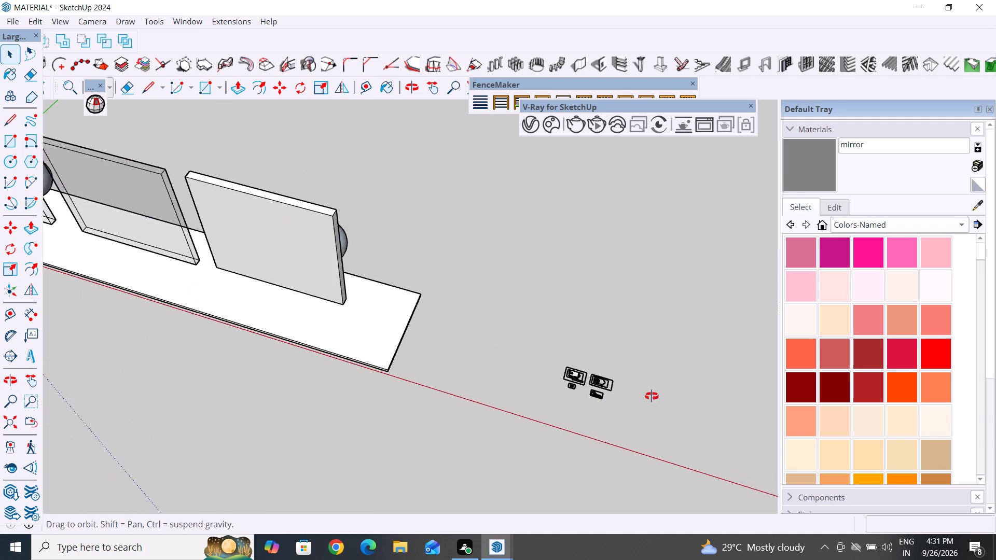
middle_drag(652, 396, 656, 385)
scroll(664, 339, up, 18)
scroll(465, 393, up, 1)
middle_drag(465, 393, 481, 306)
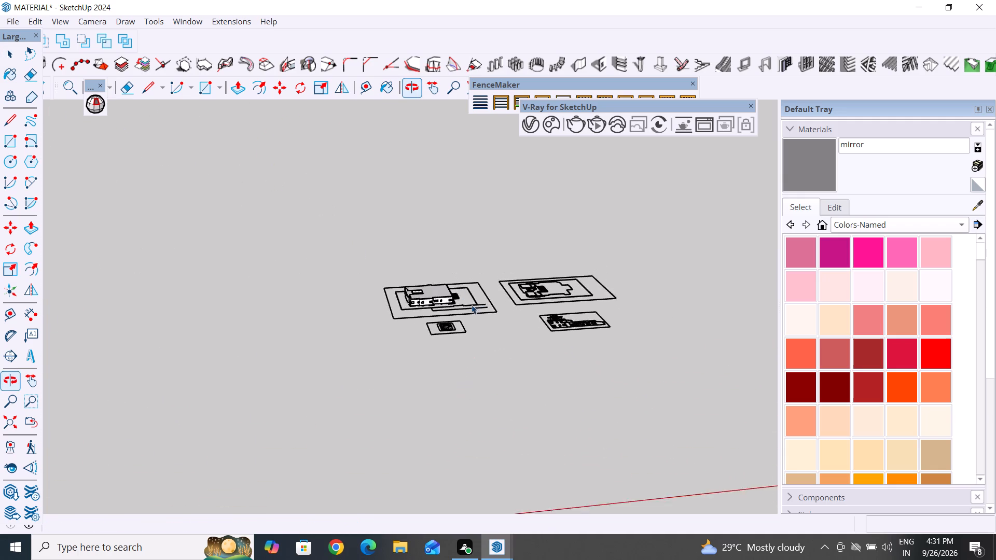
scroll(461, 291, up, 6)
middle_drag(462, 388, 378, 342)
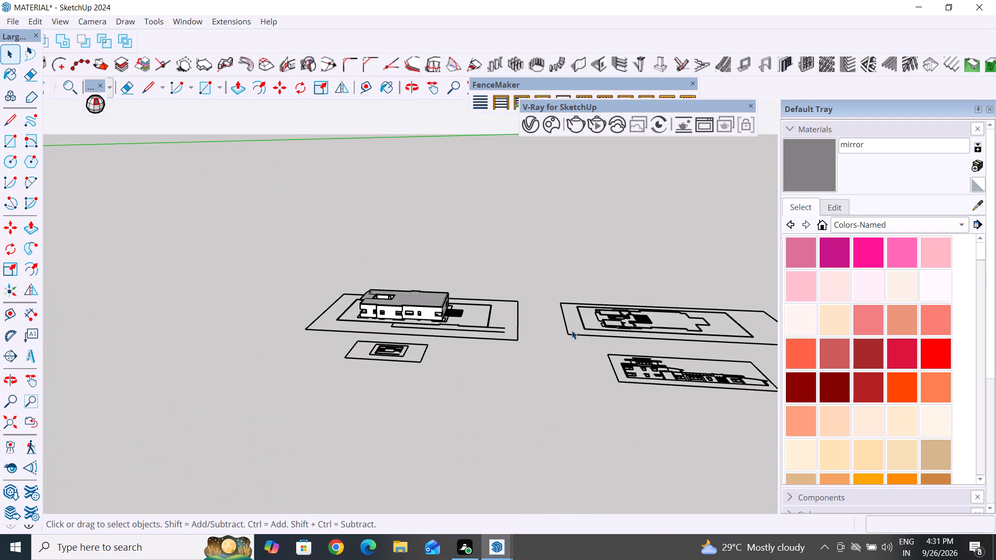
scroll(574, 330, up, 5)
middle_drag(392, 380, 360, 458)
scroll(190, 323, down, 5)
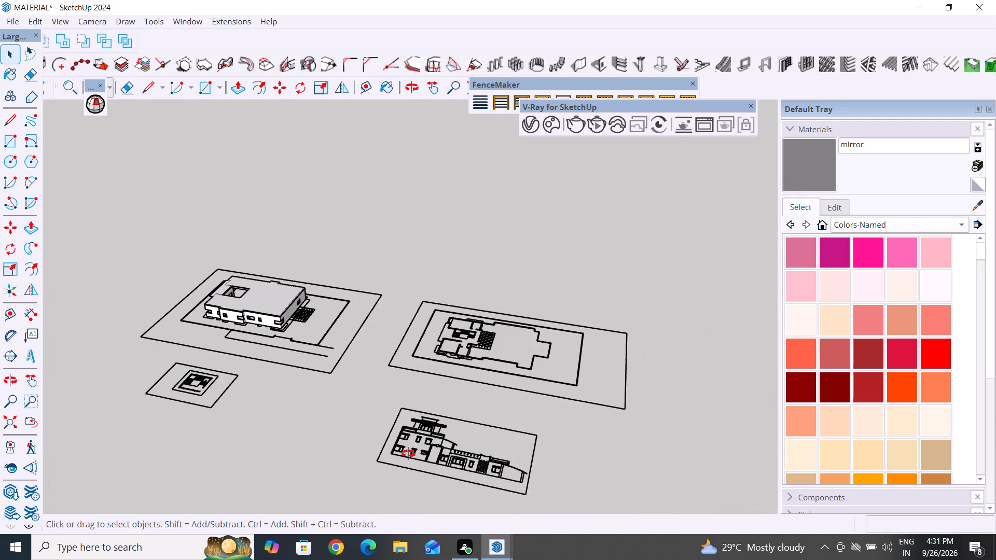
middle_drag(406, 453, 461, 459)
scroll(516, 370, up, 5)
middle_drag(468, 481, 466, 507)
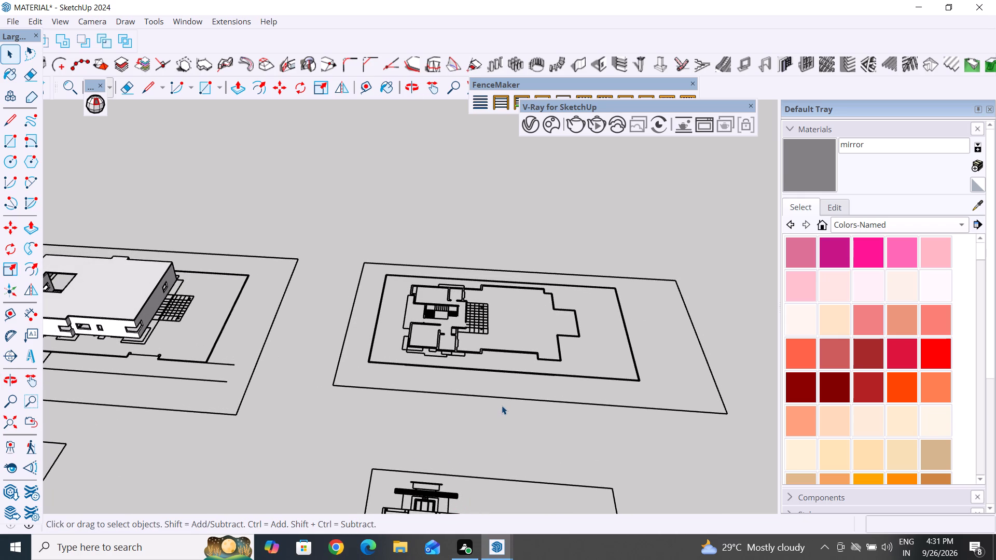
scroll(418, 313, up, 6)
middle_drag(475, 367, 462, 427)
Fit the whole model in view and inspect the wall layout of the flat floor plan beside the house model from above.
scroll(481, 304, down, 1)
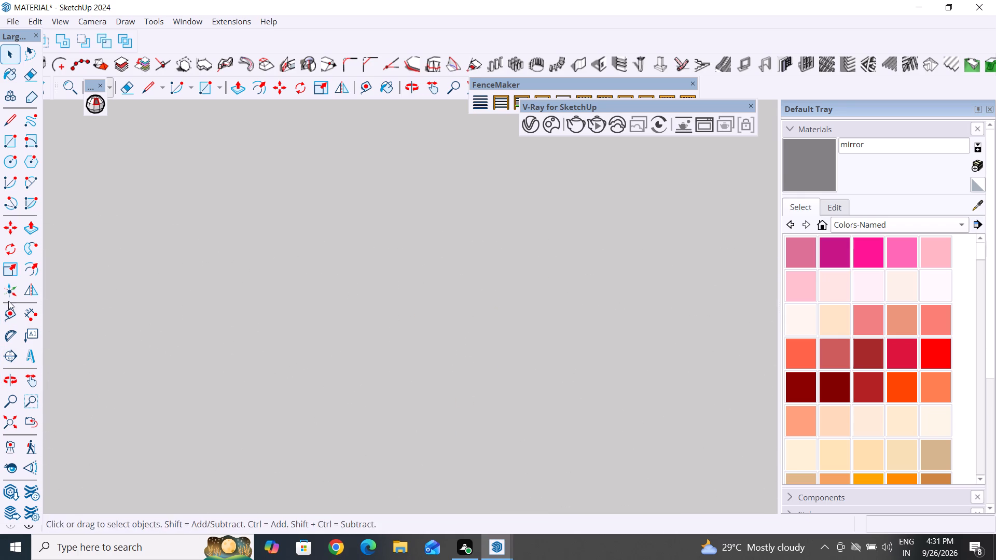
click(15, 425)
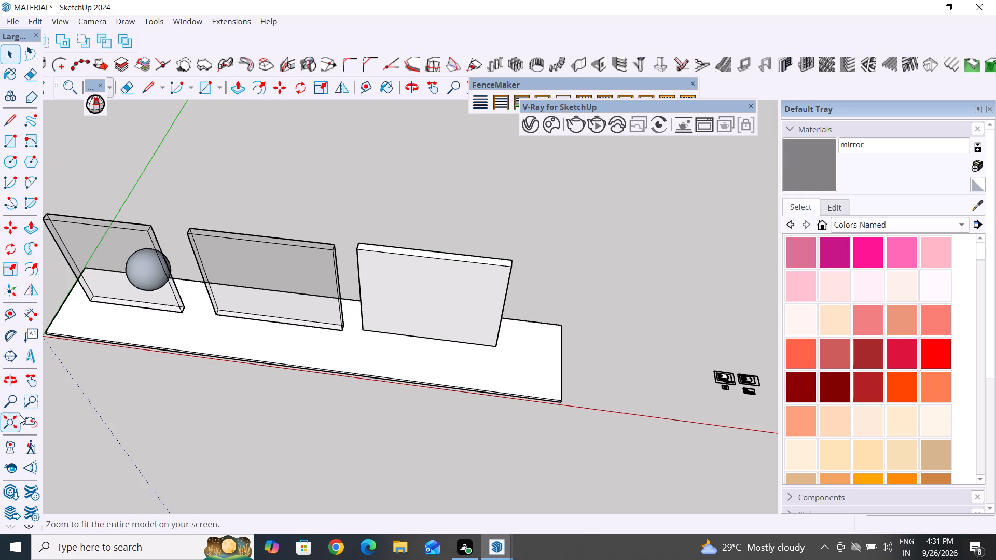
scroll(272, 249, down, 5)
scroll(645, 393, up, 5)
scroll(495, 335, up, 8)
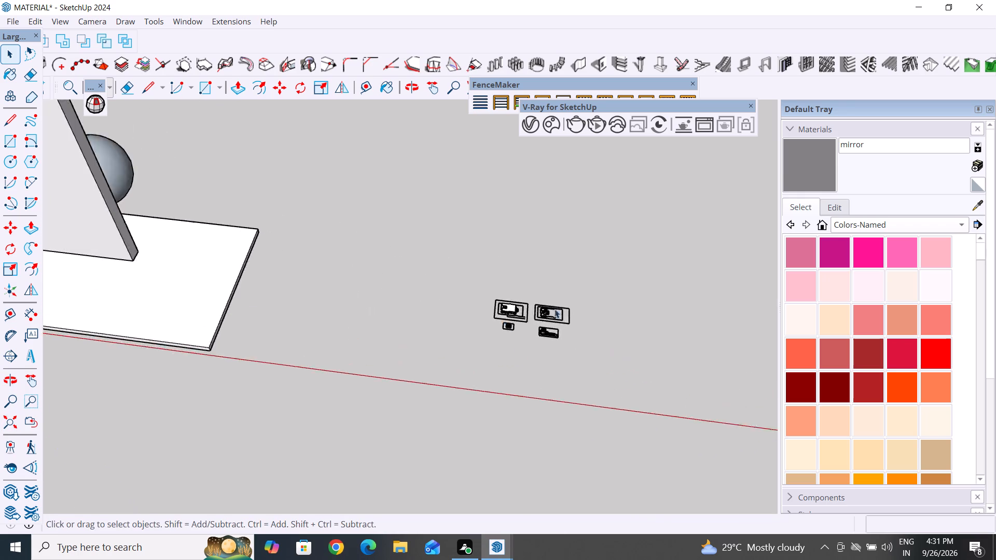
scroll(555, 309, up, 15)
scroll(471, 401, up, 1)
middle_drag(471, 428, 487, 521)
scroll(417, 343, up, 5)
middle_drag(459, 388, 486, 438)
scroll(460, 197, up, 5)
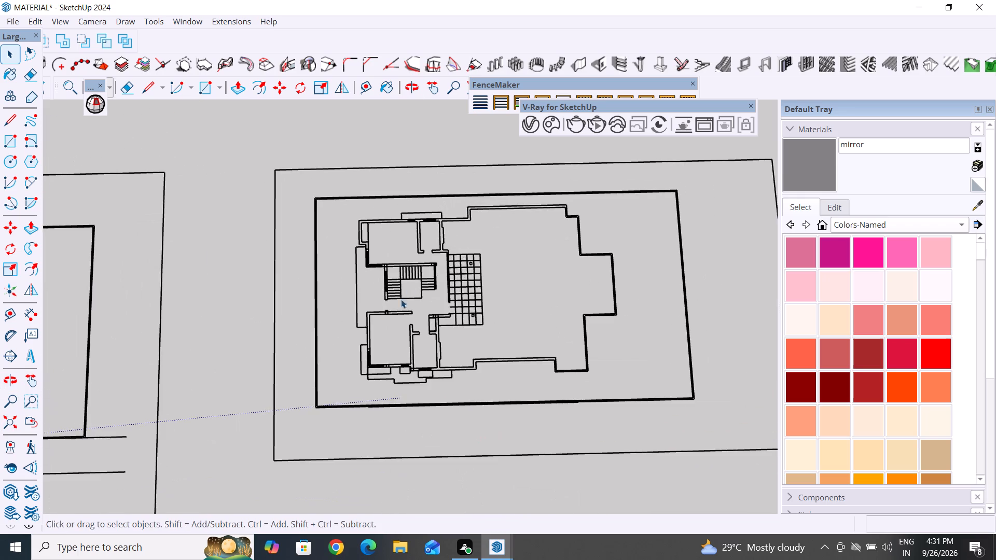
scroll(404, 375, up, 5)
scroll(424, 403, down, 5)
scroll(461, 202, up, 4)
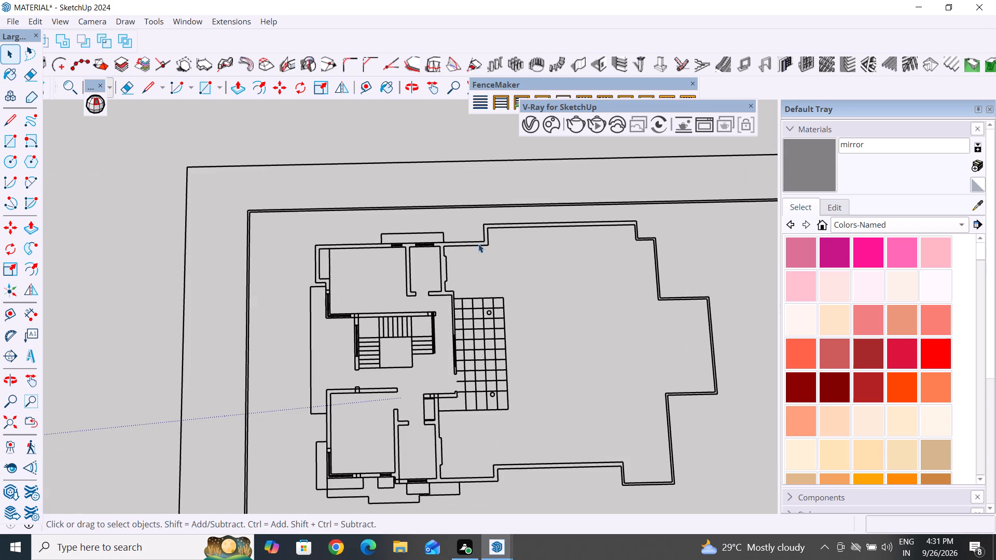
Fit the whole model in view and return to the flat floor plan beside the house model to examine its wall layout.
middle_drag(571, 389, 533, 406)
scroll(564, 362, down, 8)
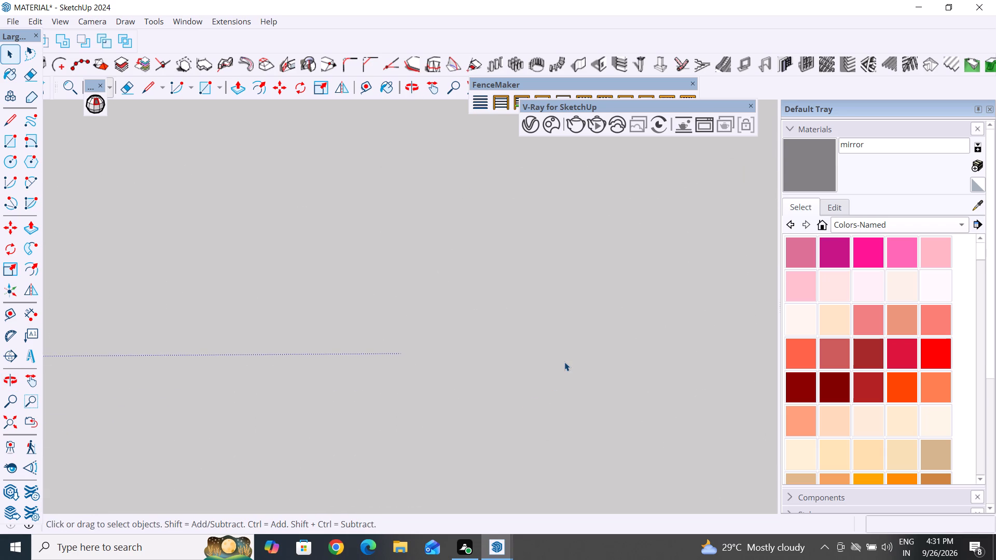
scroll(564, 362, down, 12)
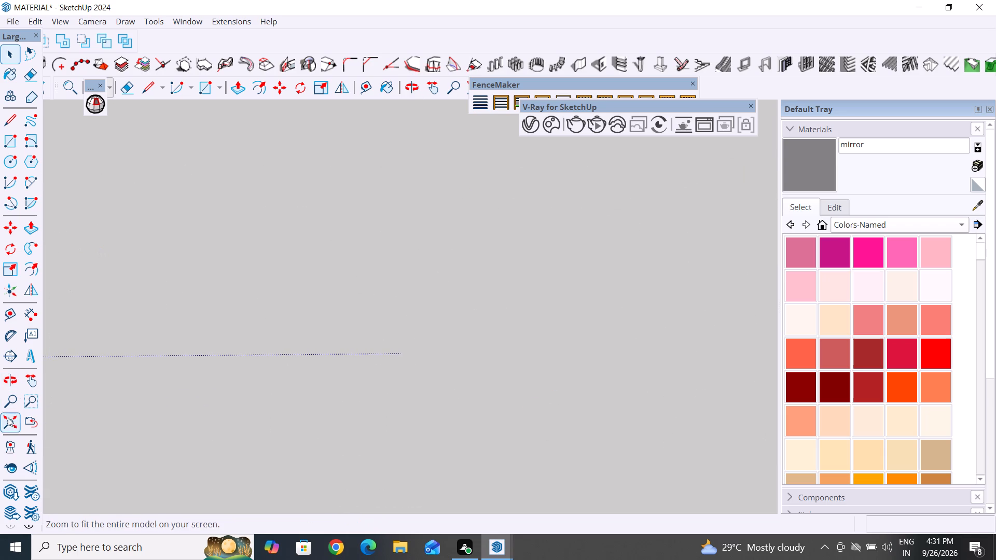
click(10, 424)
scroll(194, 331, down, 5)
scroll(511, 383, up, 5)
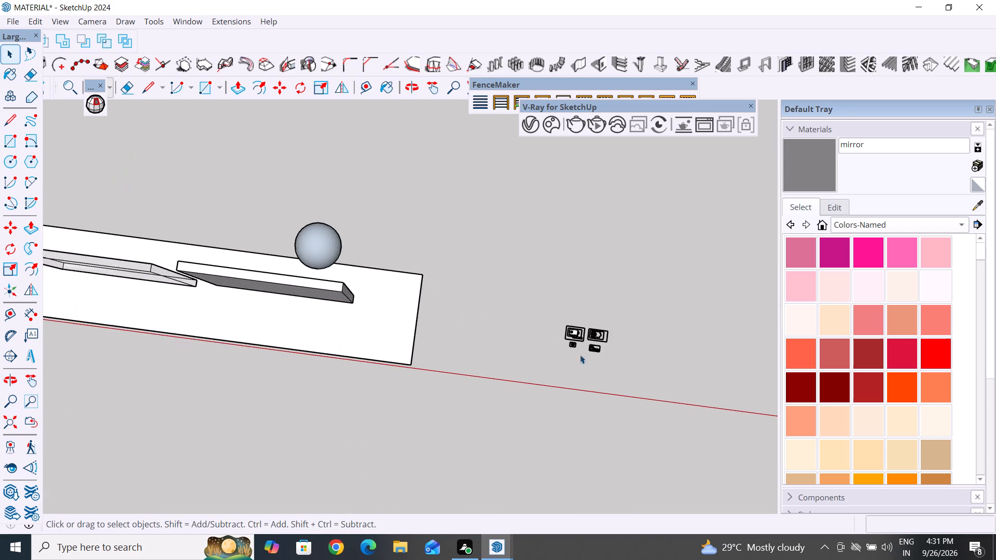
scroll(611, 342, up, 20)
scroll(611, 342, up, 11)
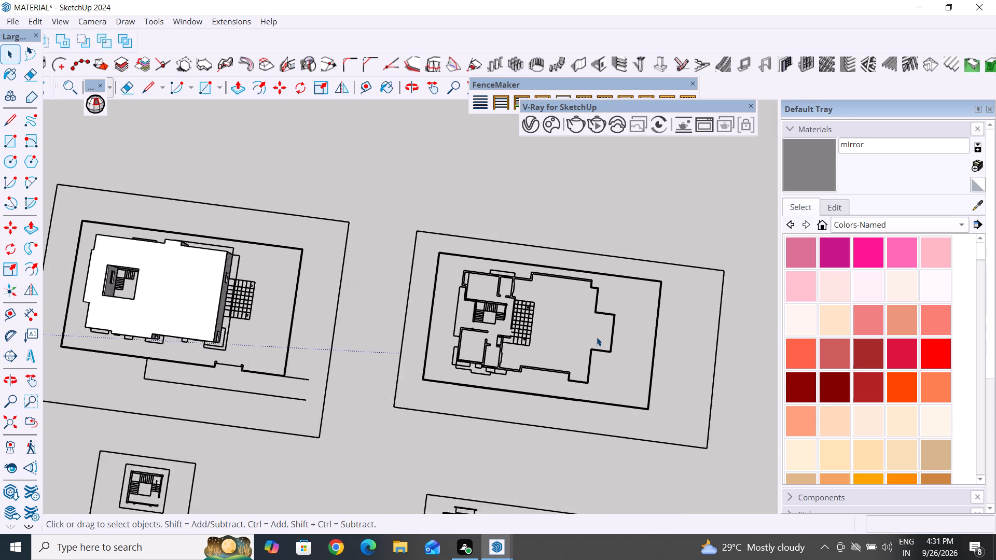
scroll(597, 337, up, 4)
scroll(451, 273, up, 4)
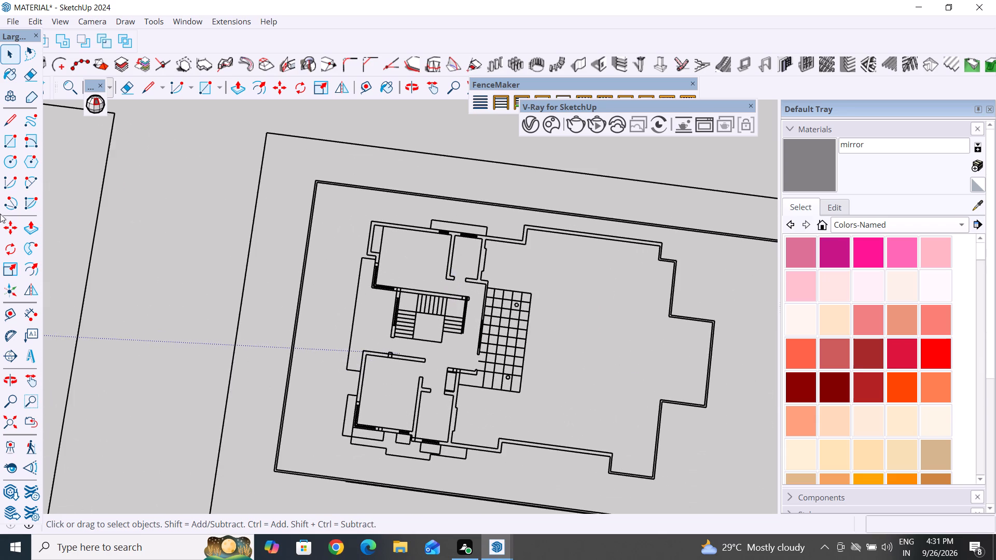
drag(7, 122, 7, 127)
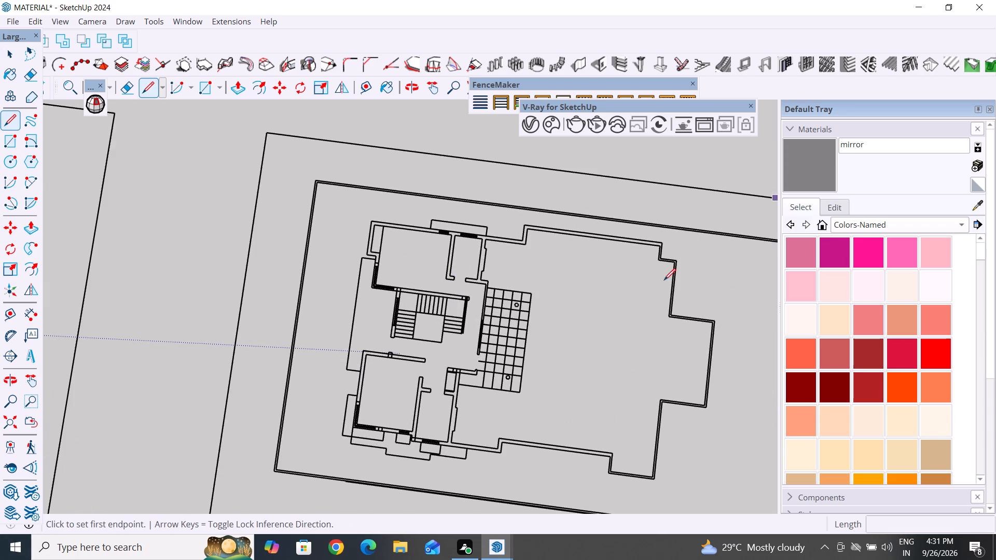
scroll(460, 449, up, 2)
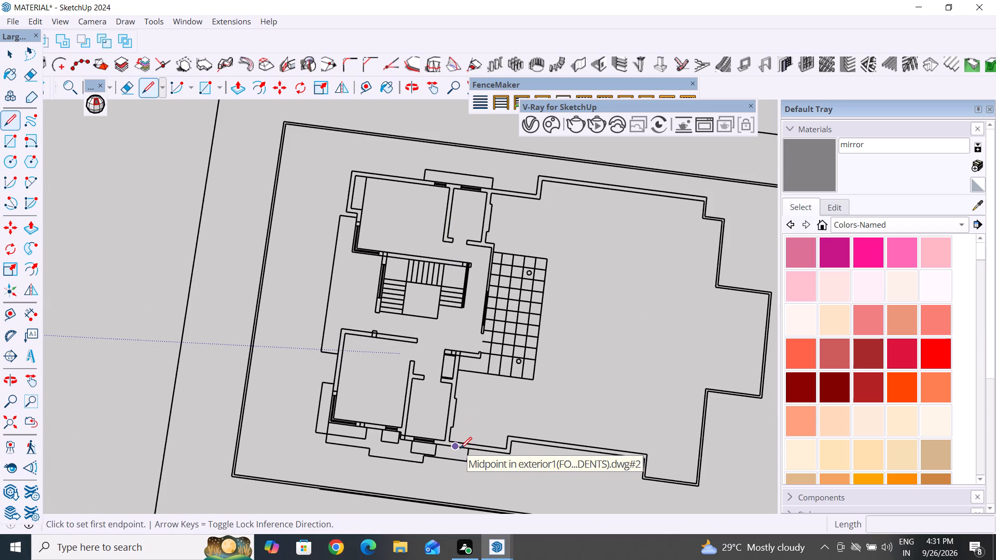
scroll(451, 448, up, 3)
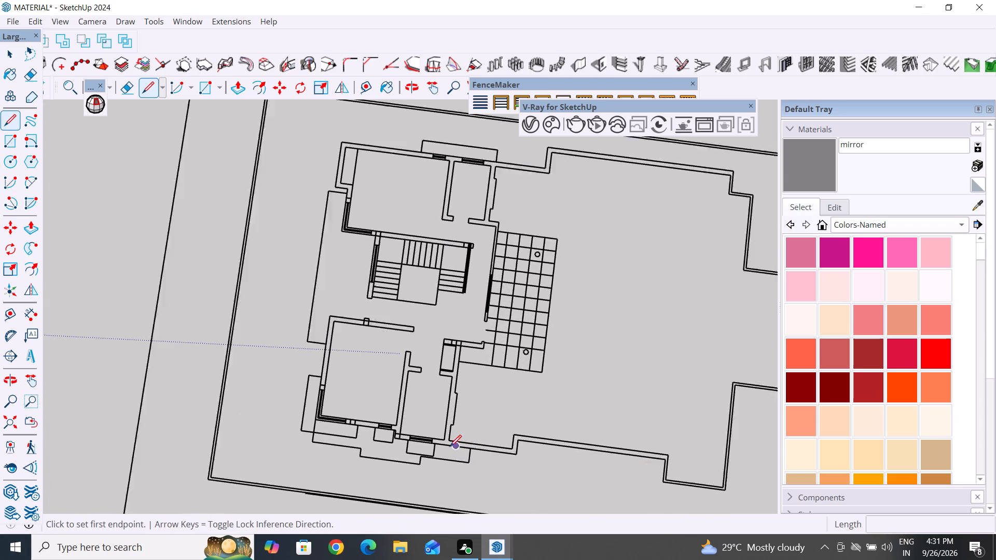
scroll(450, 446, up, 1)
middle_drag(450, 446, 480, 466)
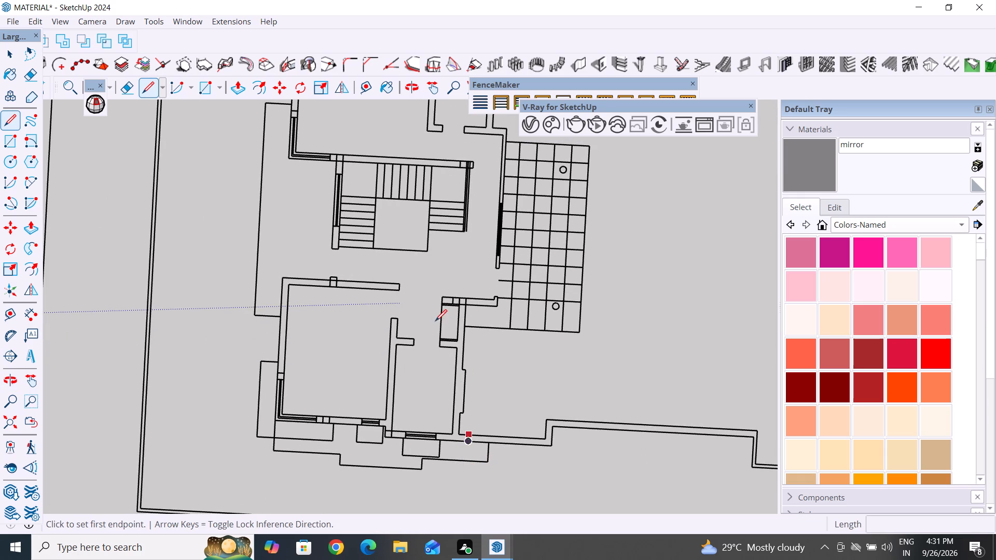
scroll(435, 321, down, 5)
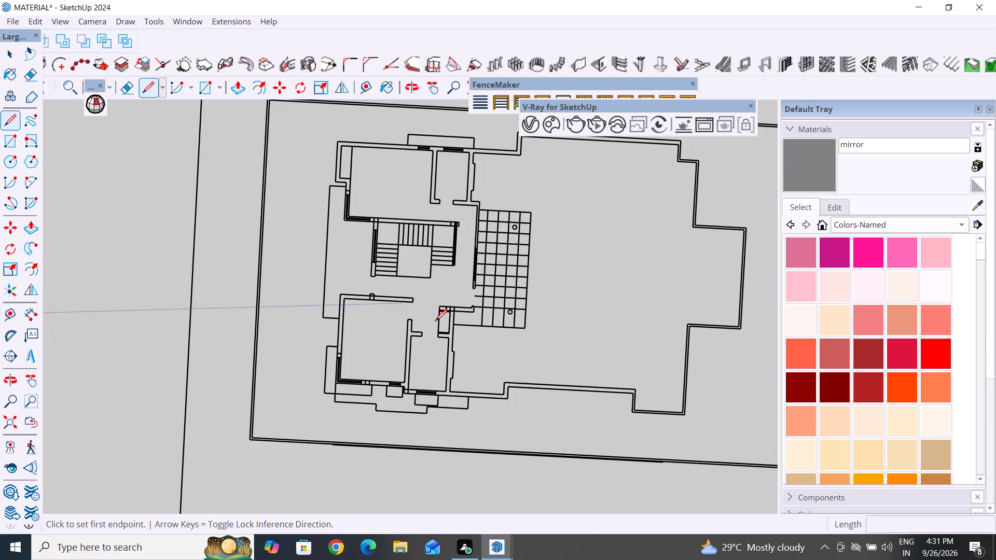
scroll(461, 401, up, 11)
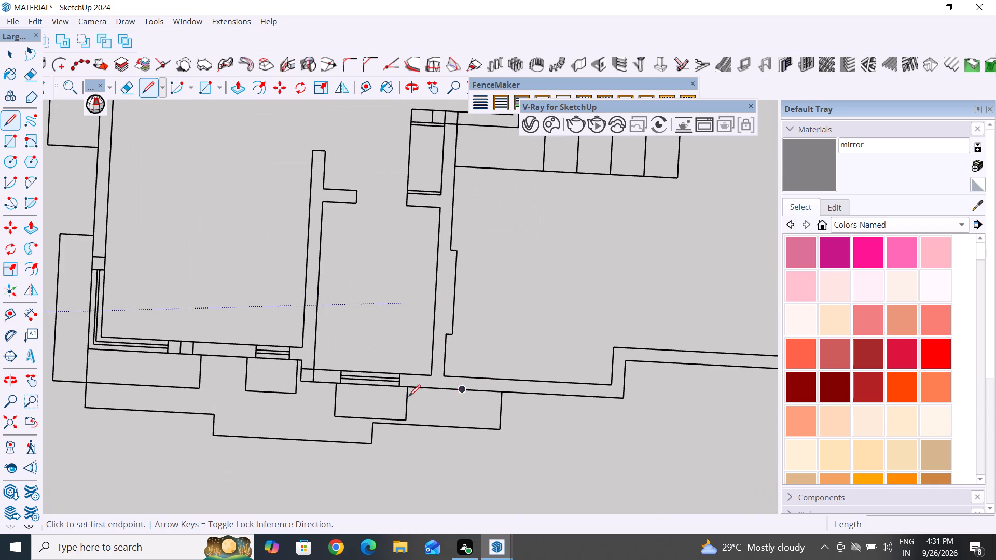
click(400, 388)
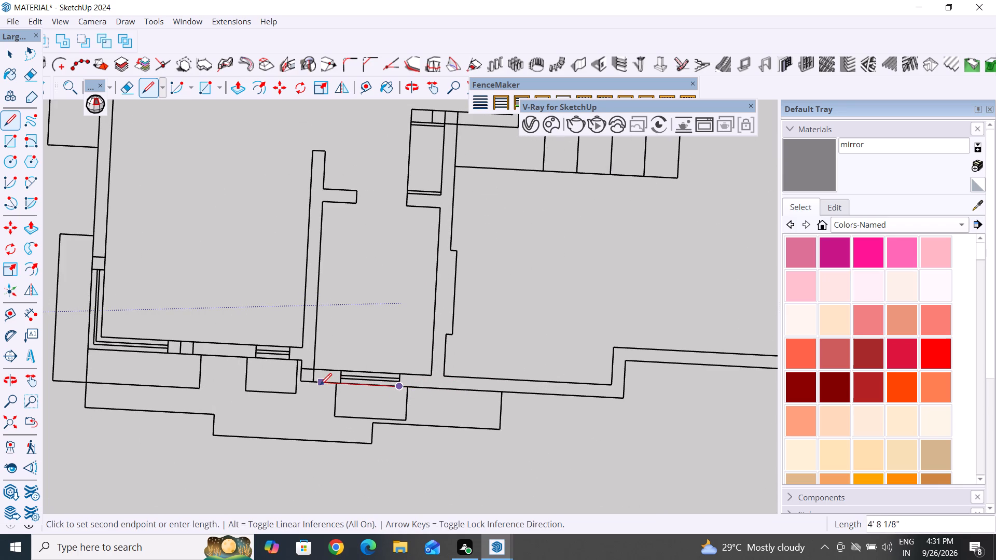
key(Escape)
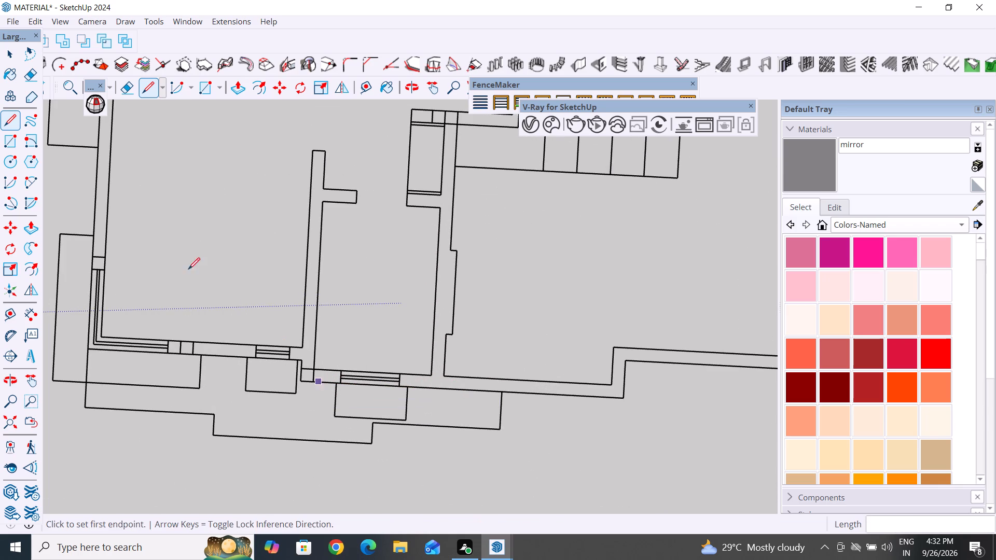
Trace the flat plan's lower room with lines from its outer wall corner up to the long ledge and out along the ledge's short end.
click(13, 115)
scroll(482, 324, down, 6)
scroll(293, 344, up, 5)
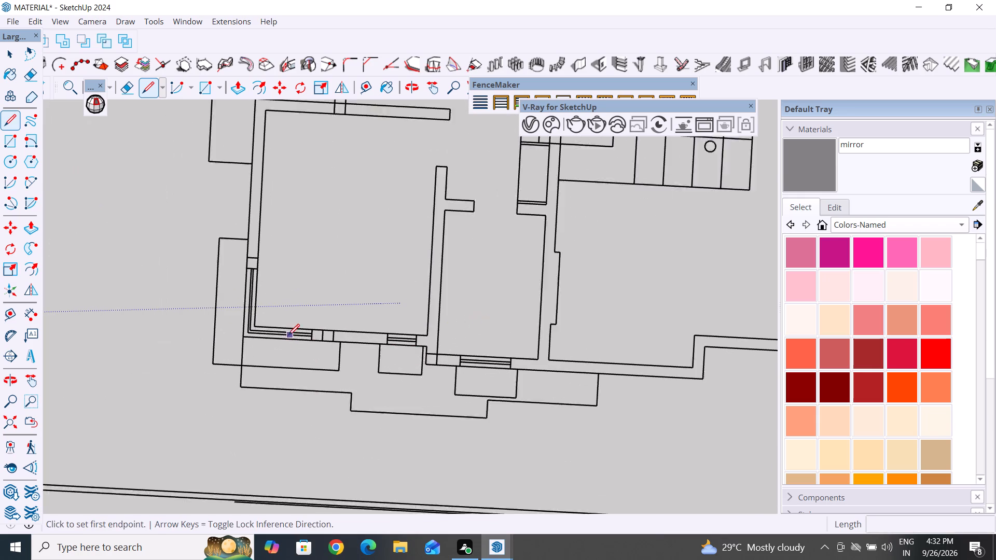
scroll(348, 351, down, 5)
scroll(281, 335, up, 4)
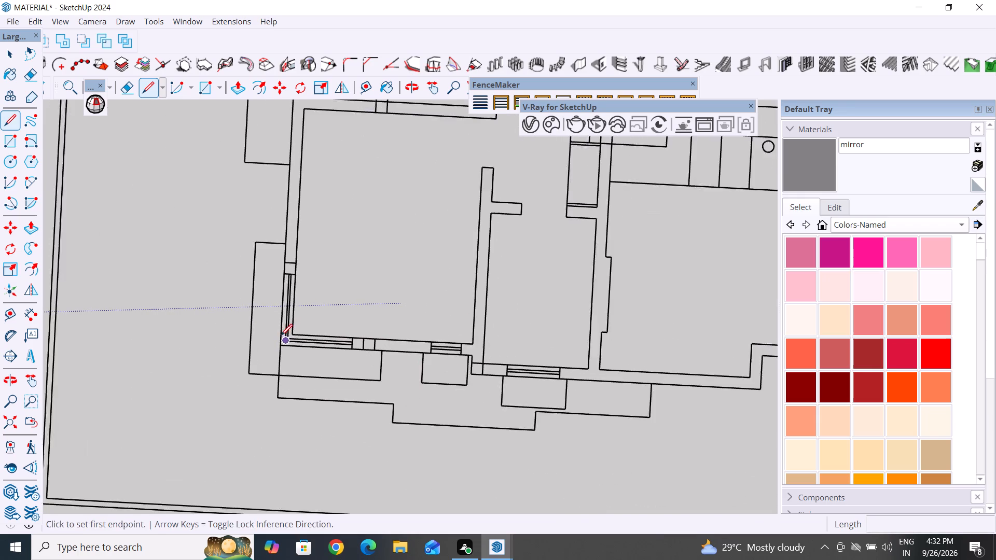
scroll(281, 335, up, 1)
click(278, 346)
scroll(278, 346, down, 11)
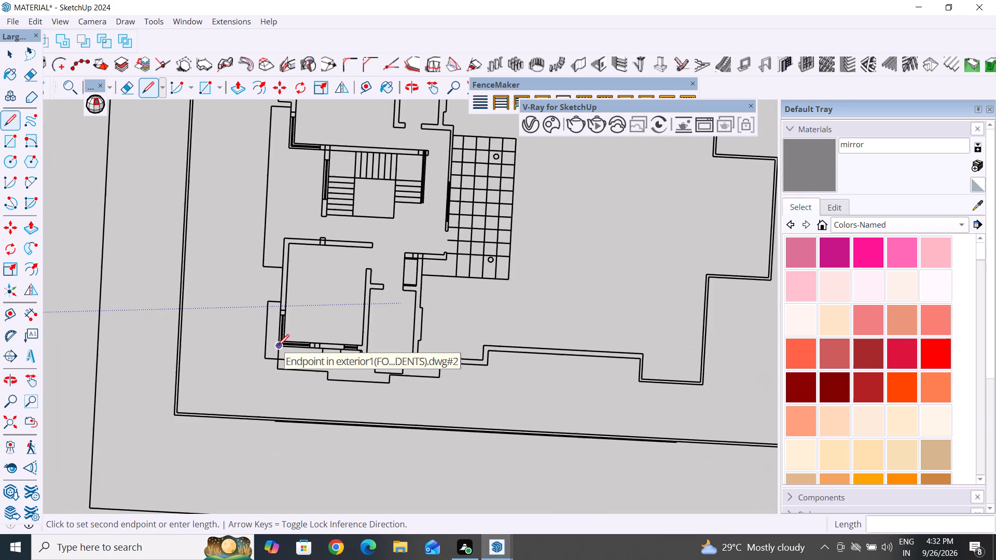
scroll(277, 273, up, 4)
click(282, 266)
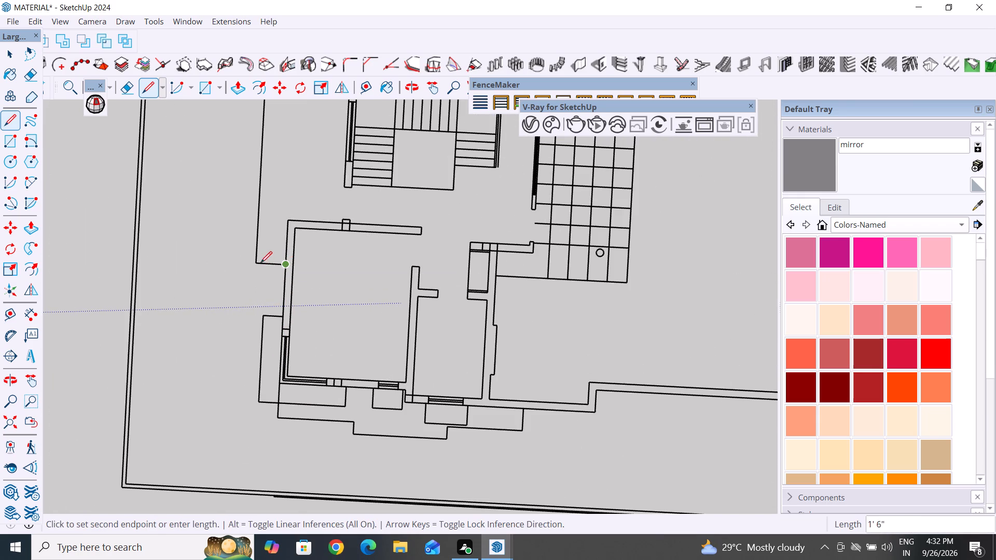
click(253, 262)
Continue the outline along the long ledge, 3' back to the wall, around the 2' jog and up to the upper room's outer corner.
scroll(270, 314, down, 14)
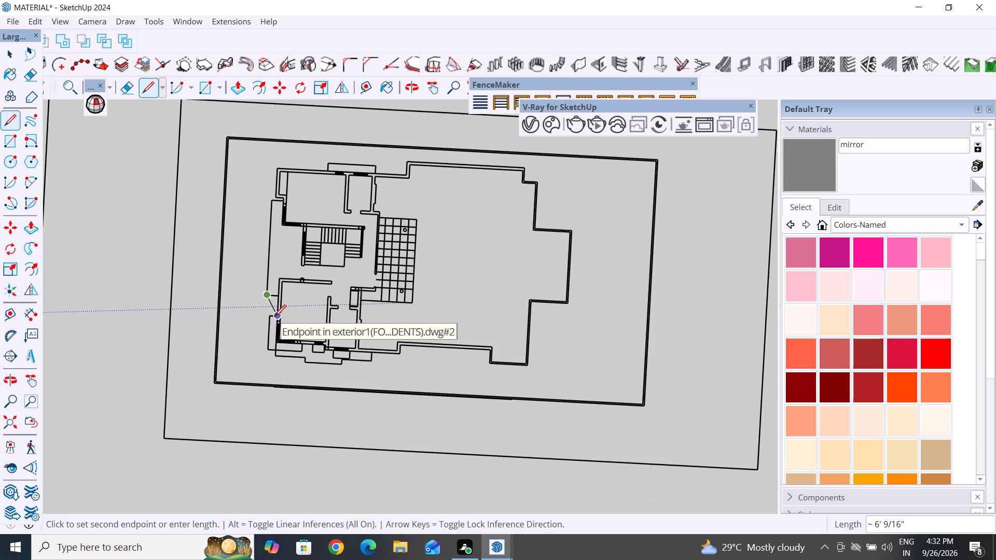
scroll(275, 197, up, 14)
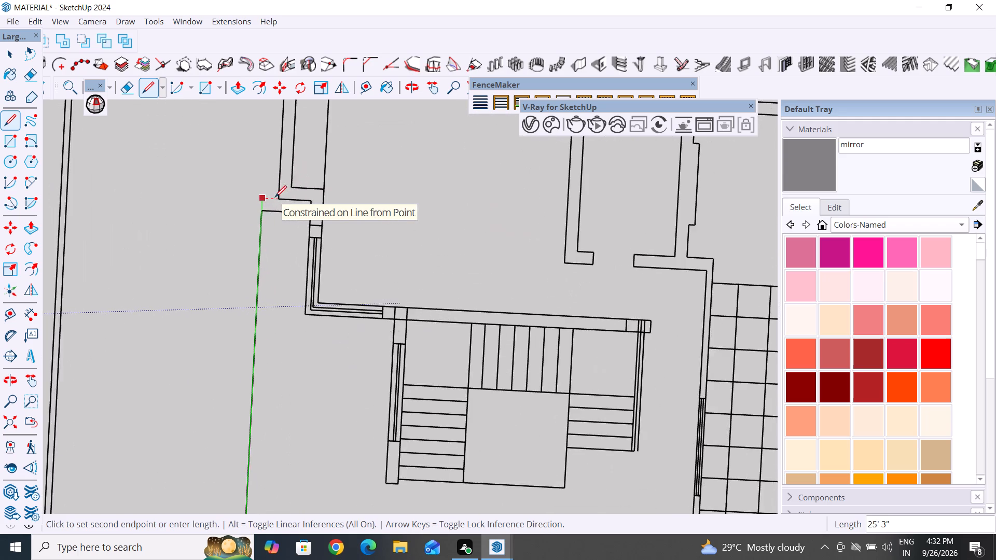
scroll(275, 197, up, 5)
click(252, 222)
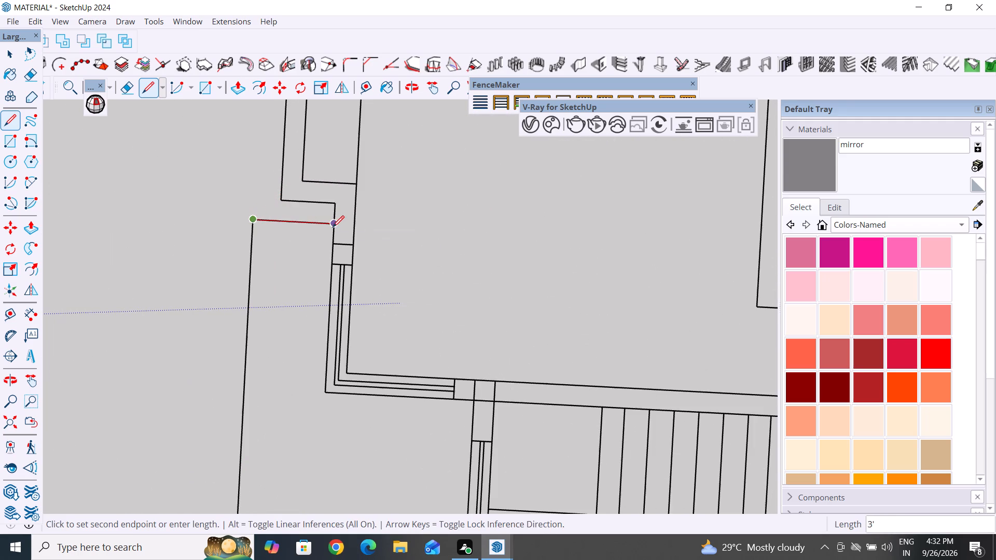
click(335, 228)
click(336, 202)
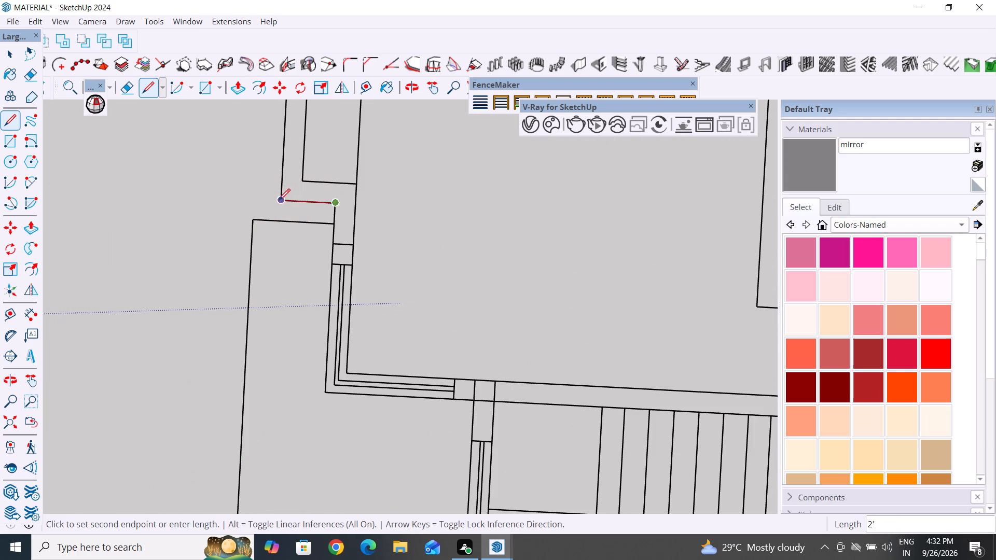
click(279, 200)
scroll(226, 405, down, 12)
scroll(239, 310, up, 5)
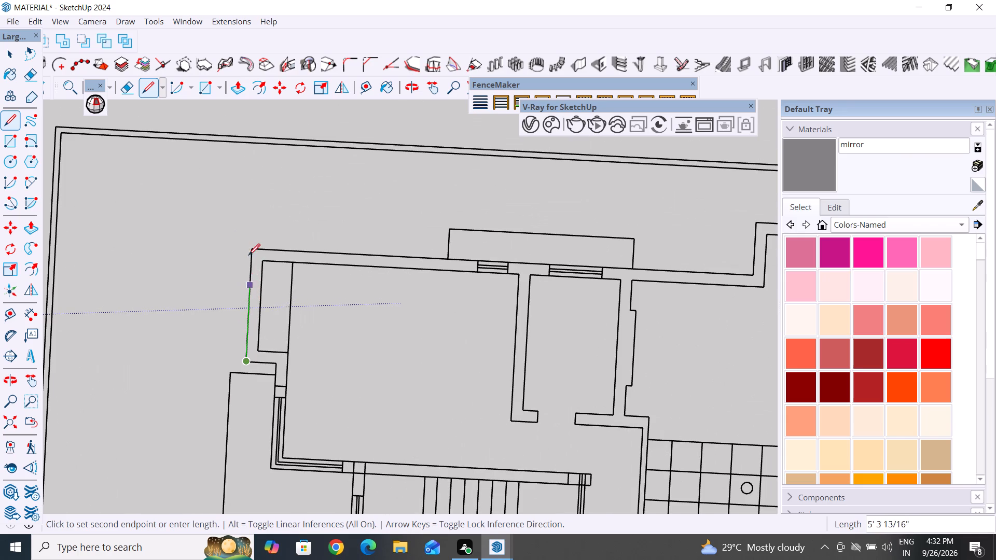
click(256, 246)
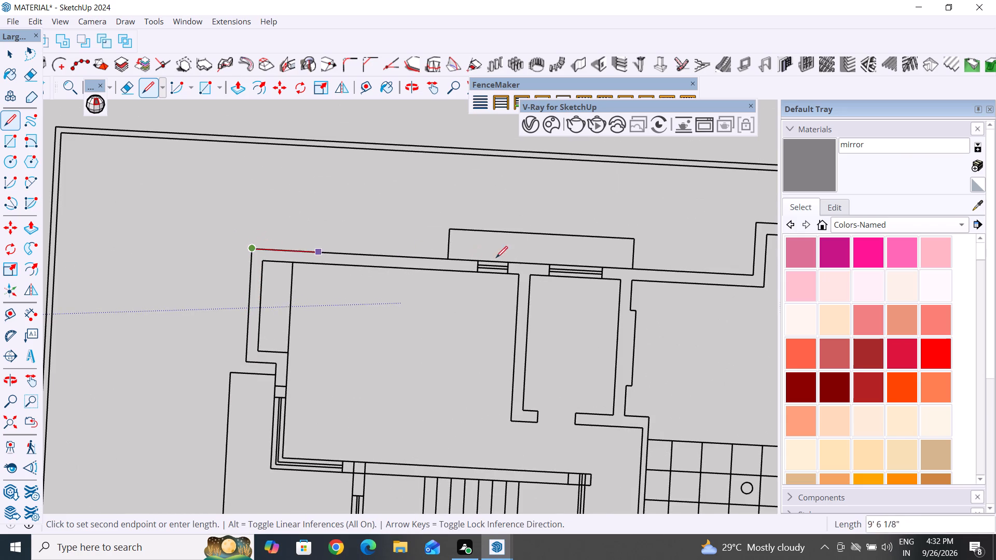
Trace the upper wall about 25' 6" and the side wall's 5' projection, 4 1/2" and 2' returns, ending at the corner beside the gridded area.
scroll(530, 265, down, 6)
scroll(568, 268, up, 5)
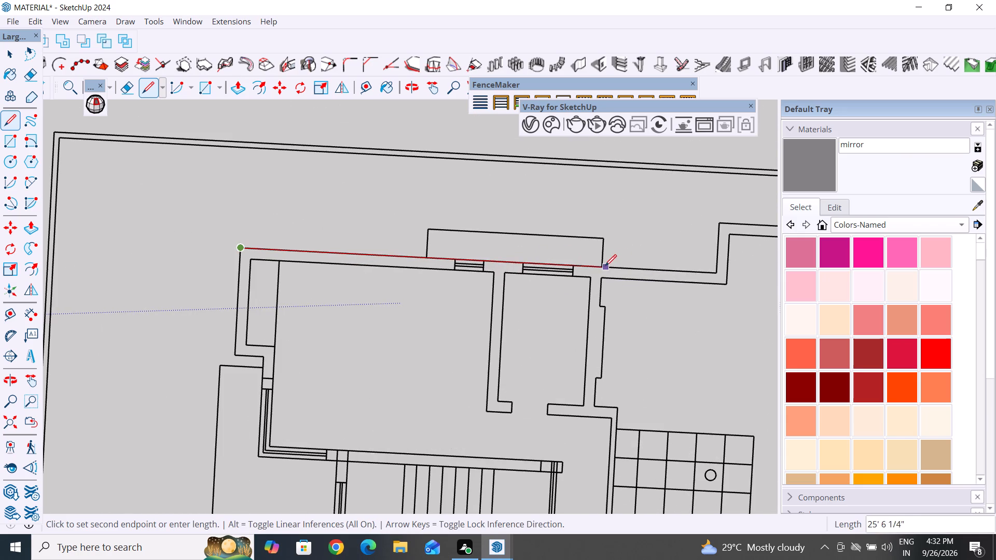
click(605, 267)
click(601, 309)
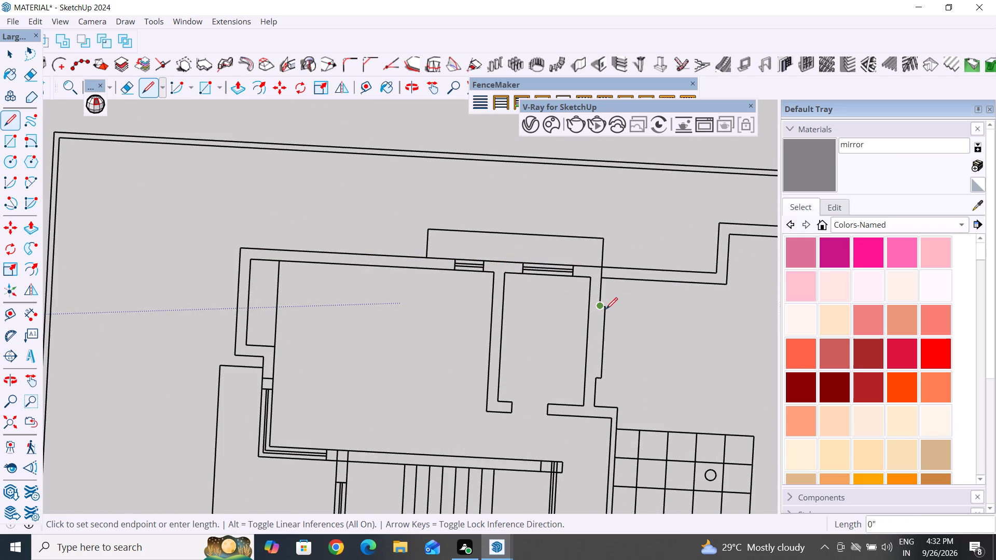
click(607, 309)
click(602, 379)
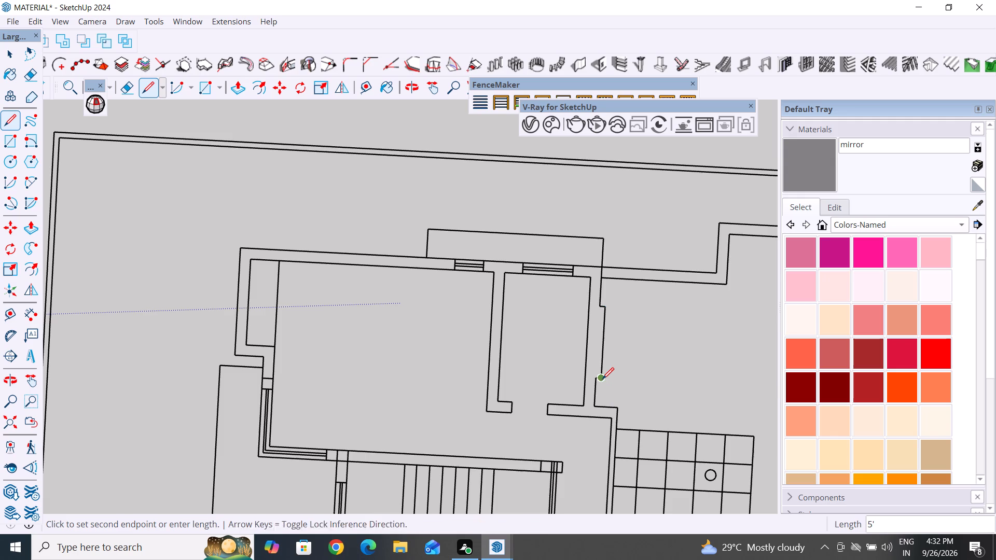
scroll(602, 372, up, 16)
click(570, 387)
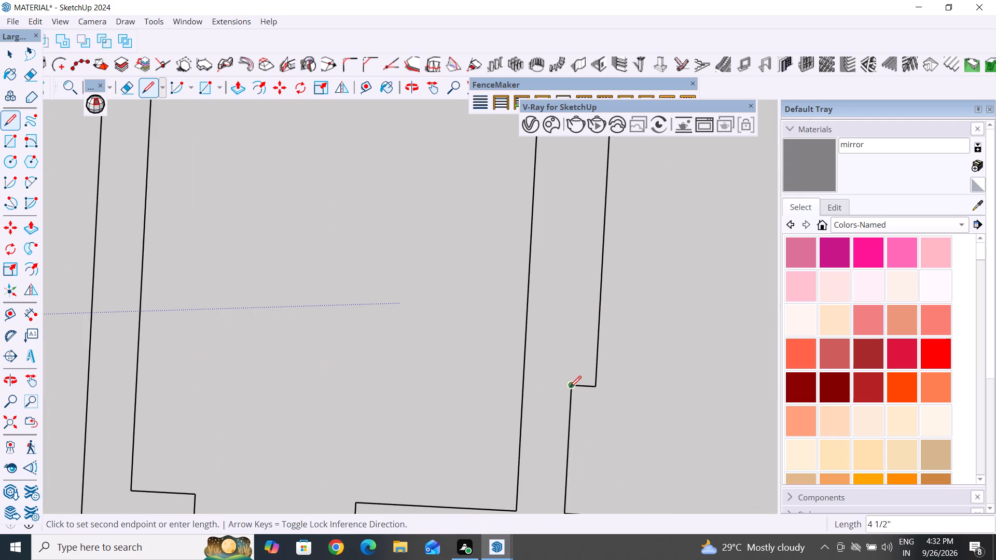
scroll(570, 387, down, 13)
scroll(572, 424, up, 6)
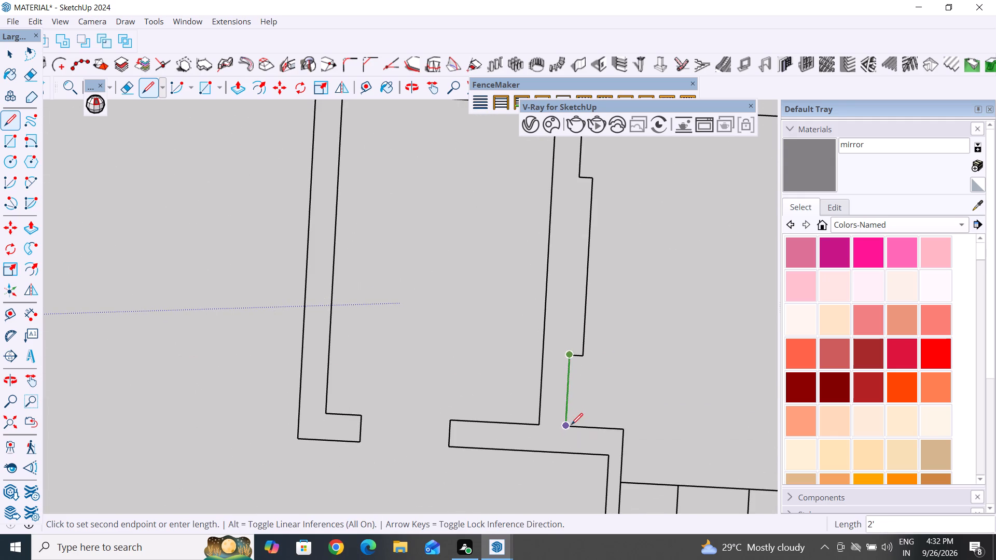
click(571, 425)
click(624, 429)
Draw a vertical line about 7' 6" from the outline corner beside the gridded area, undo the last drawing action and end the line.
scroll(624, 429, down, 17)
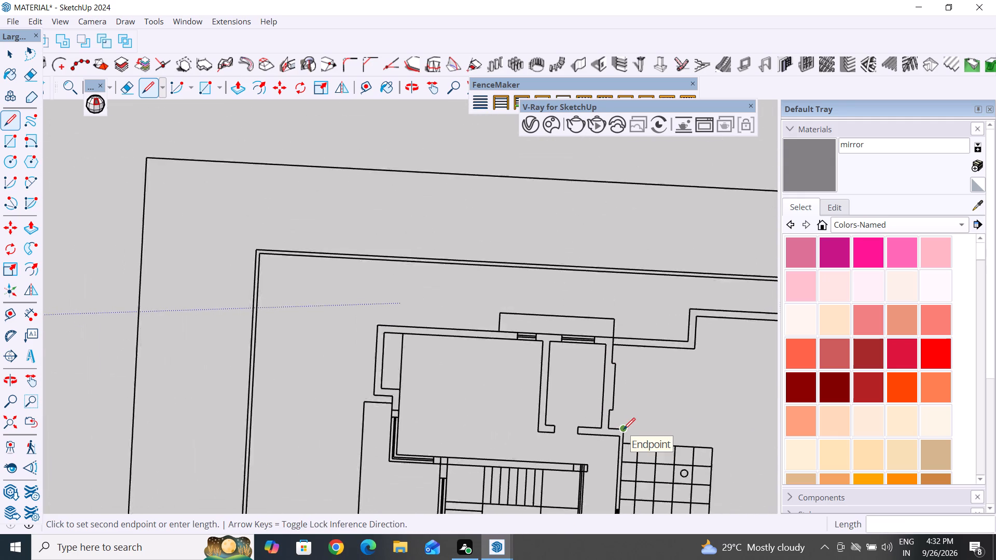
scroll(624, 429, down, 11)
middle_drag(618, 481, 619, 390)
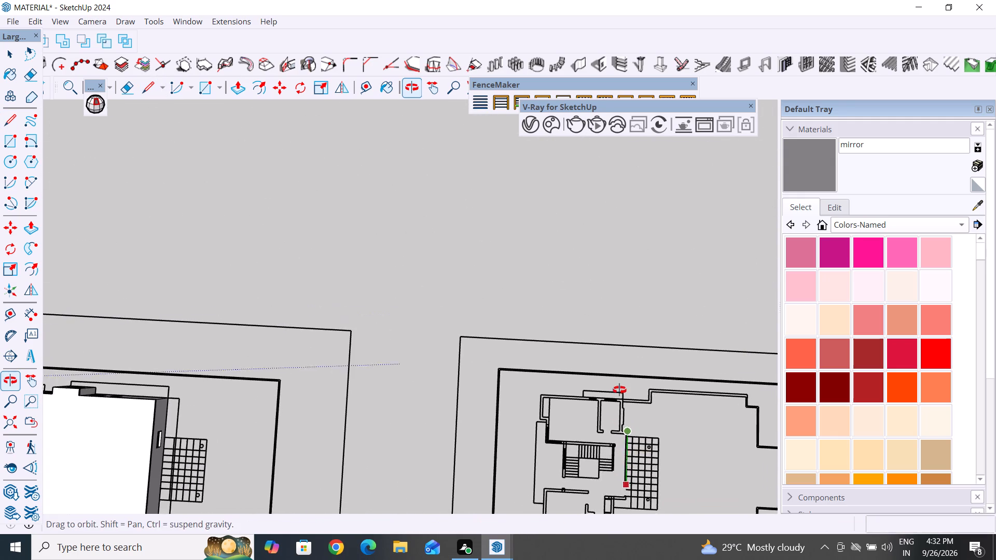
middle_drag(619, 390, 619, 385)
scroll(614, 395, down, 13)
scroll(645, 423, up, 5)
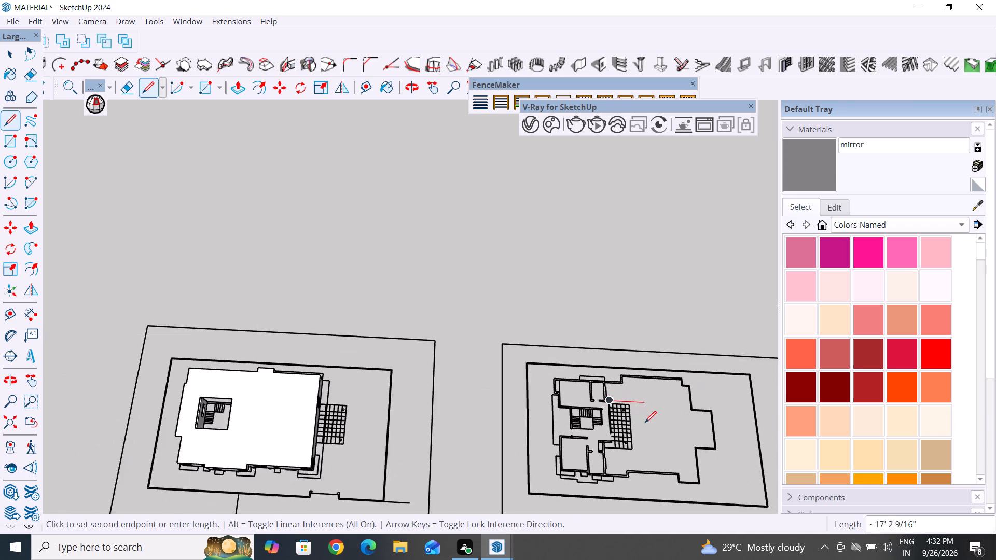
scroll(645, 423, up, 1)
scroll(602, 455, up, 9)
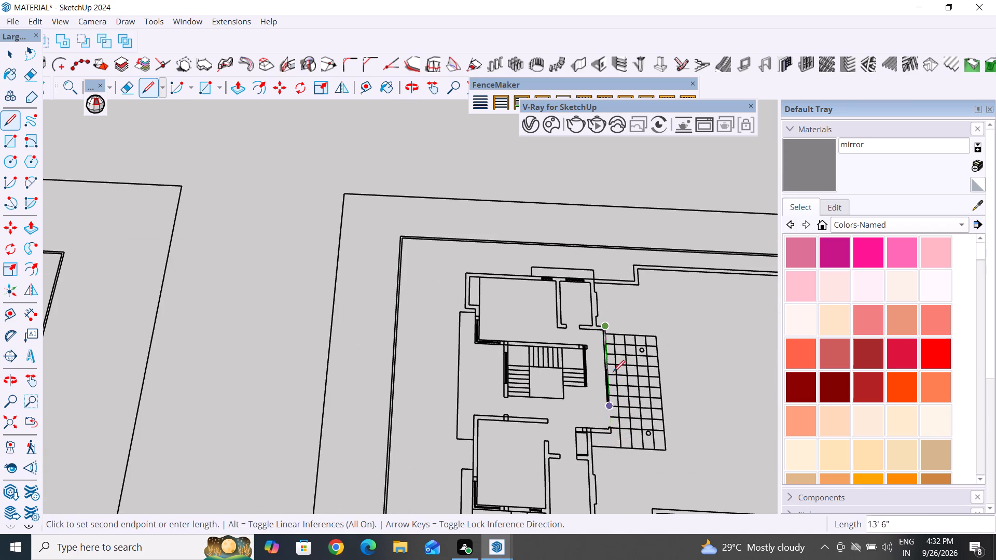
ctrl+double_click(618, 314)
key(ctrl+z)
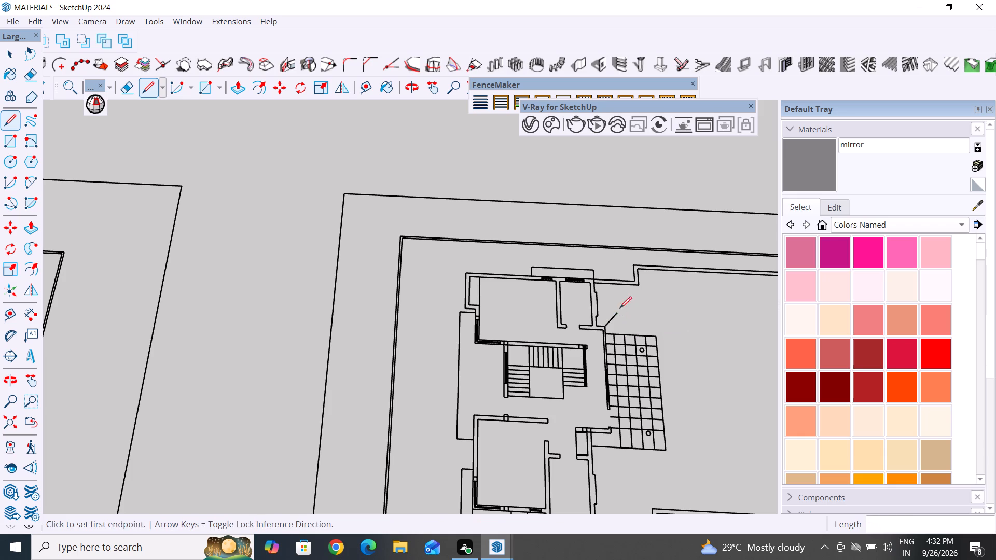
key(Escape)
key(Escape)
Hide the floor plan drawing component, leaving the traced outline lines and the house model in view.
click(2, 50)
click(16, 54)
double_click(582, 290)
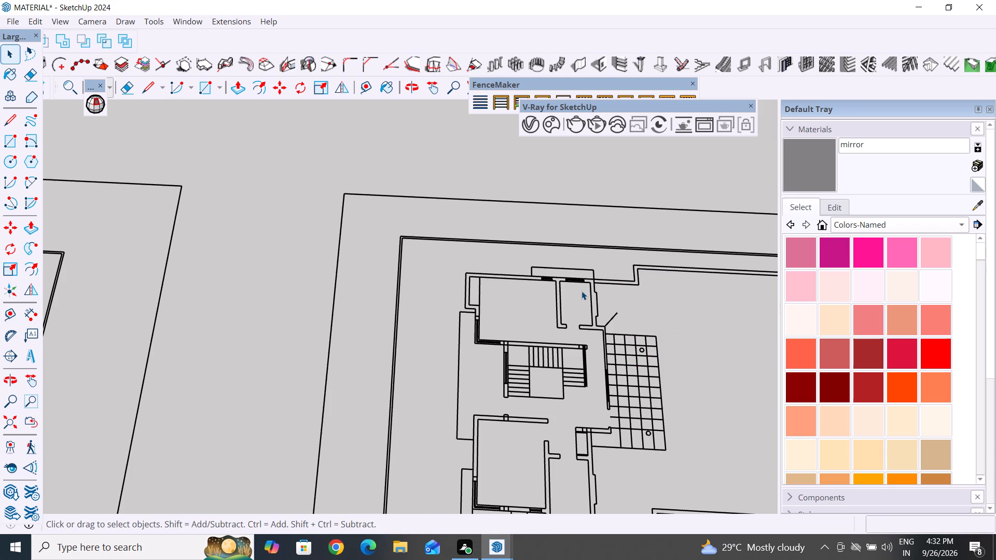
scroll(550, 322, down, 12)
click(581, 335)
click(565, 341)
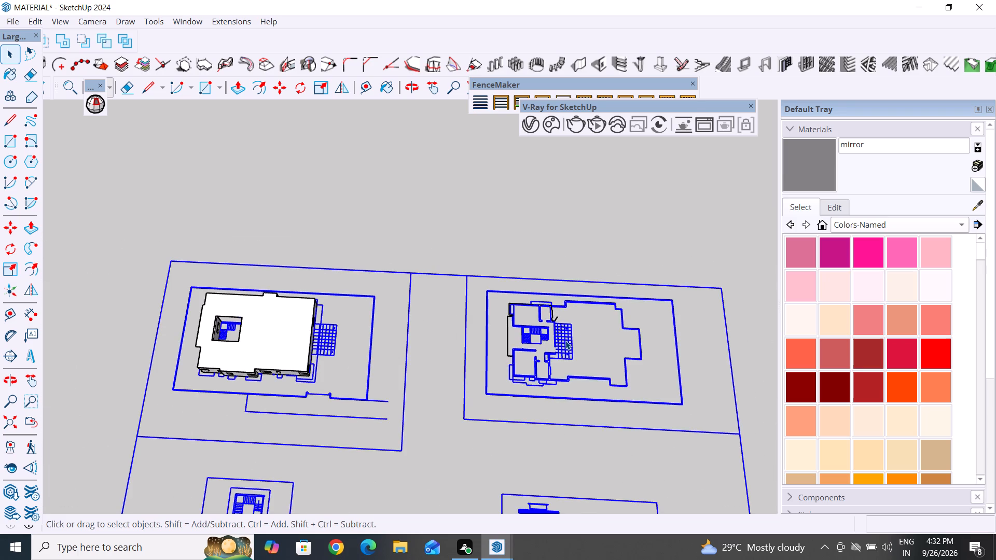
right_click(558, 346)
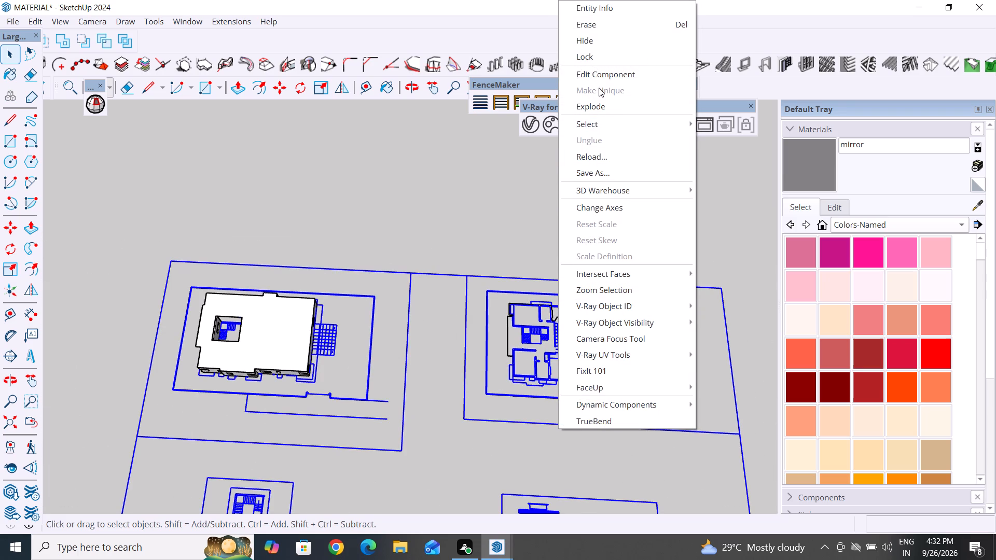
click(602, 43)
Erase all the outline lines traced so far beside the house model and dismiss the incoming notification.
drag(588, 258, 474, 418)
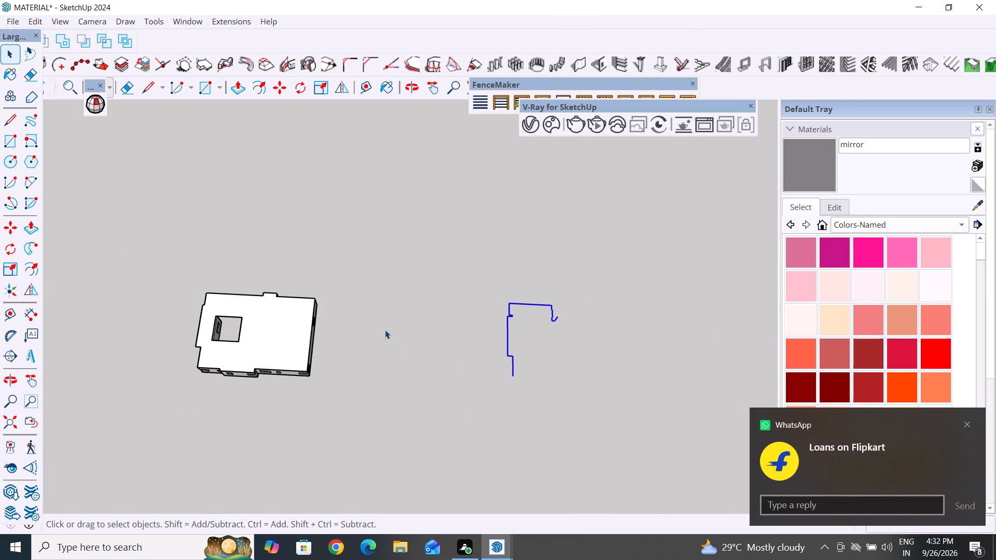
key(Delete)
click(966, 423)
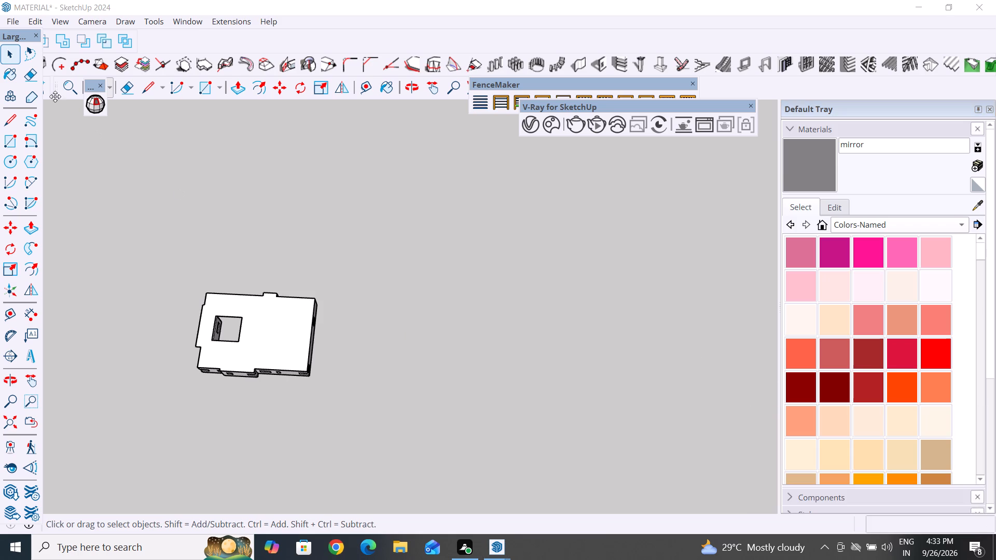
Unhide the floor plan drawing component.
click(34, 18)
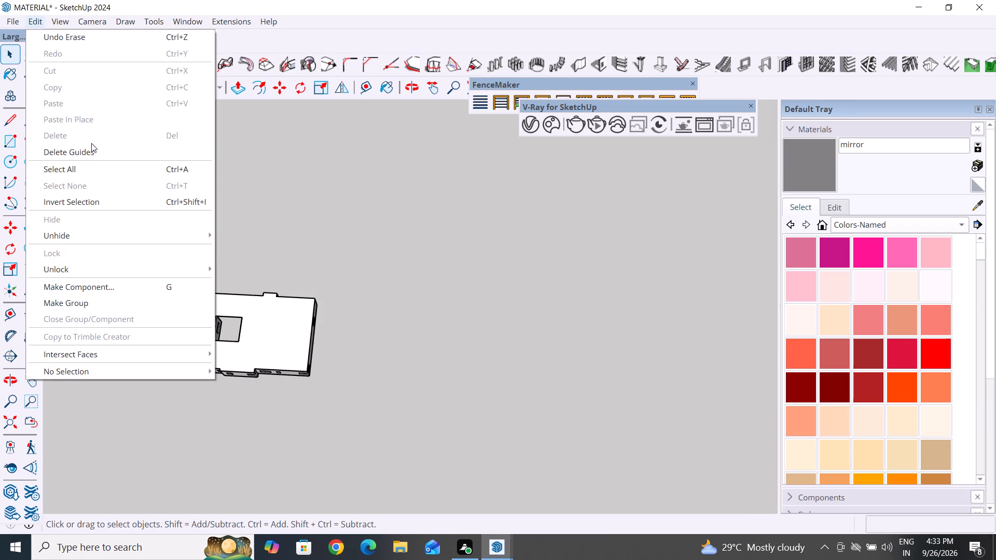
click(116, 235)
click(262, 270)
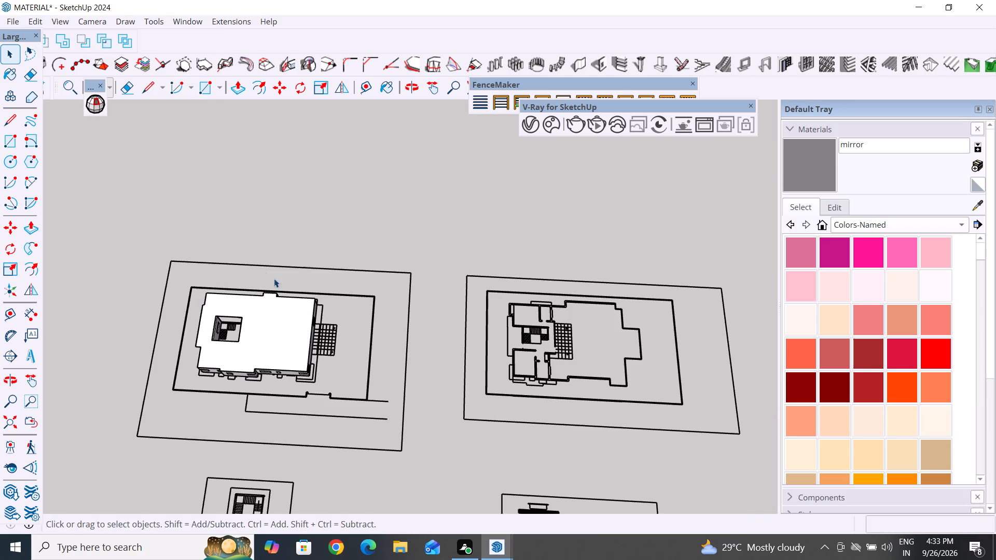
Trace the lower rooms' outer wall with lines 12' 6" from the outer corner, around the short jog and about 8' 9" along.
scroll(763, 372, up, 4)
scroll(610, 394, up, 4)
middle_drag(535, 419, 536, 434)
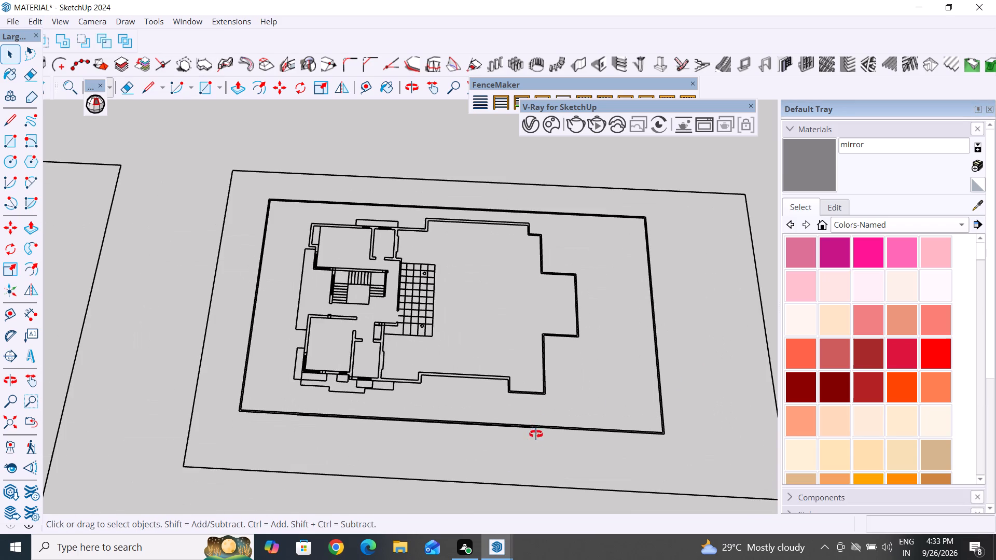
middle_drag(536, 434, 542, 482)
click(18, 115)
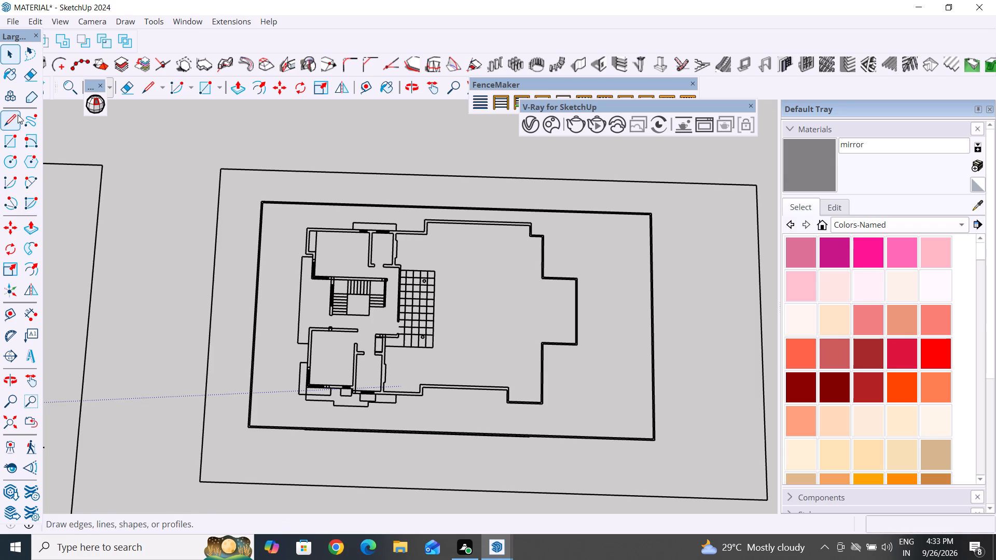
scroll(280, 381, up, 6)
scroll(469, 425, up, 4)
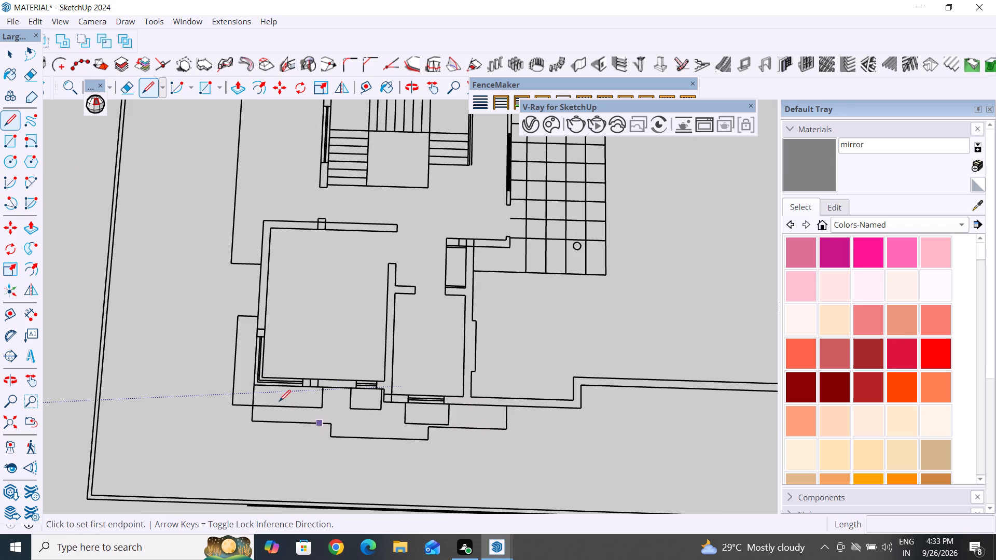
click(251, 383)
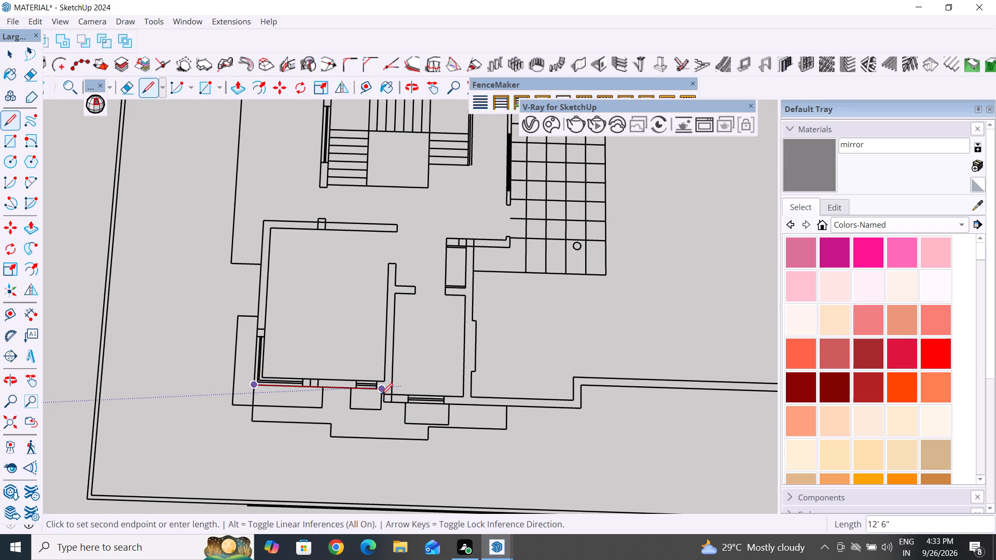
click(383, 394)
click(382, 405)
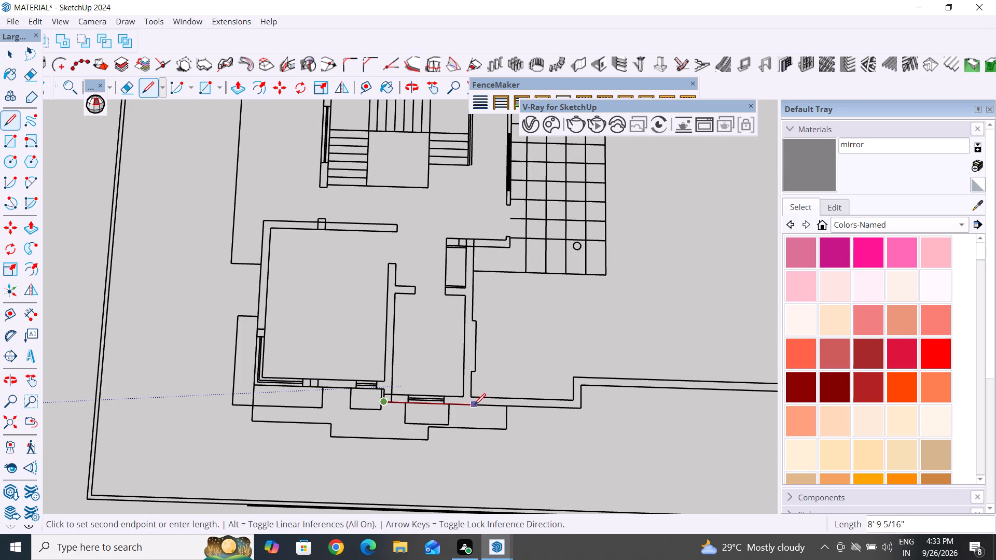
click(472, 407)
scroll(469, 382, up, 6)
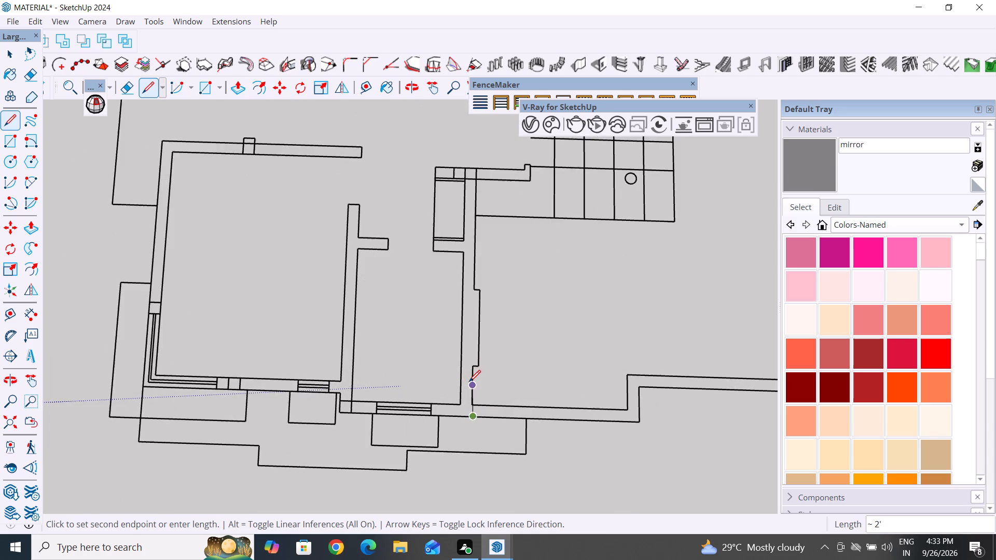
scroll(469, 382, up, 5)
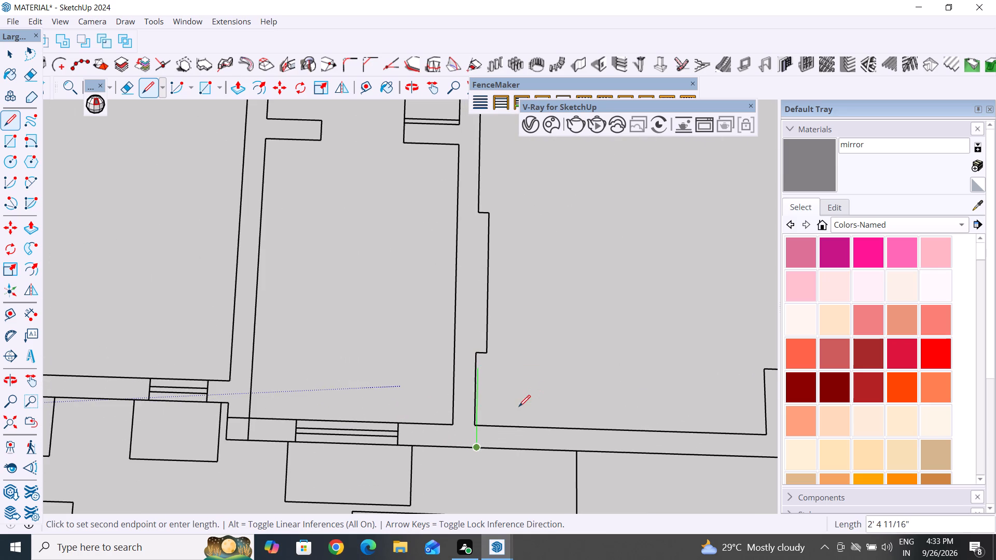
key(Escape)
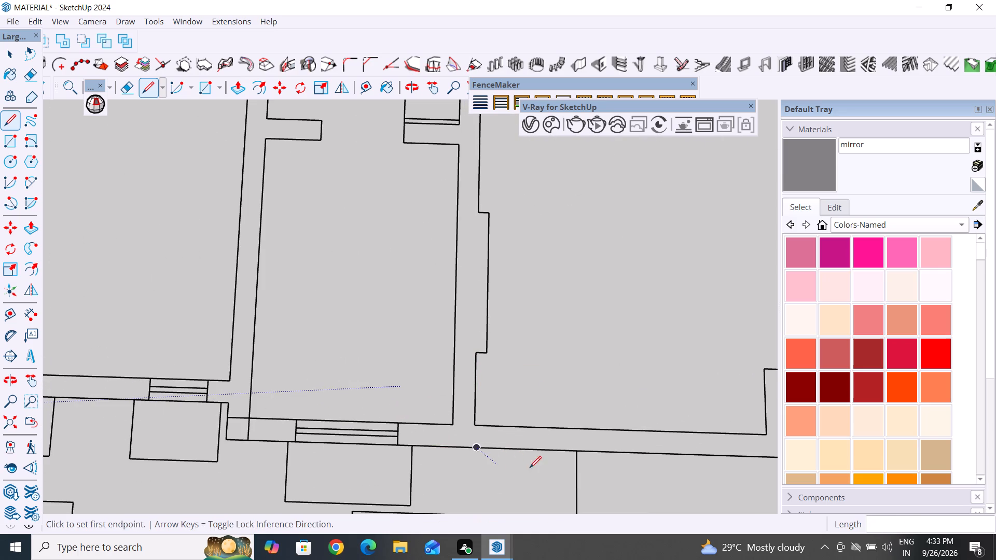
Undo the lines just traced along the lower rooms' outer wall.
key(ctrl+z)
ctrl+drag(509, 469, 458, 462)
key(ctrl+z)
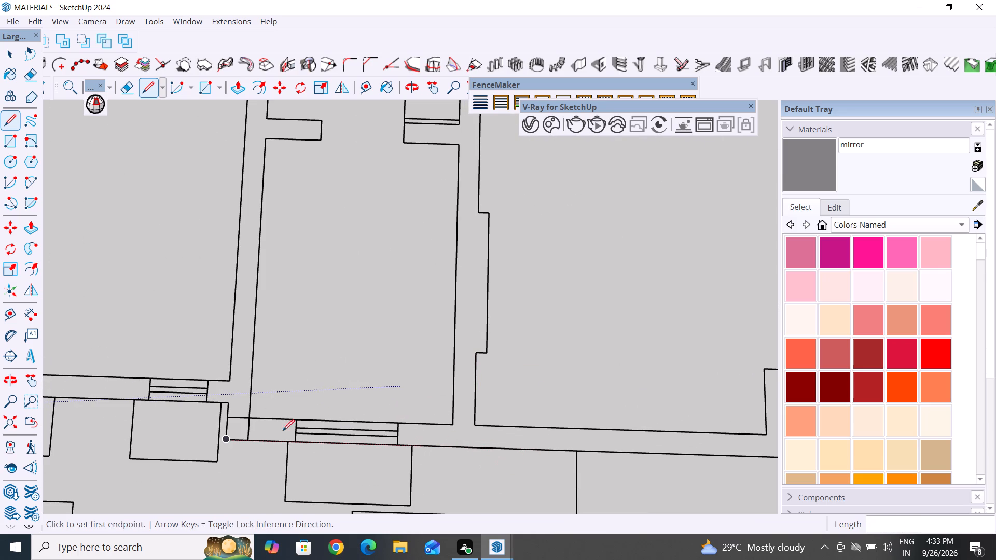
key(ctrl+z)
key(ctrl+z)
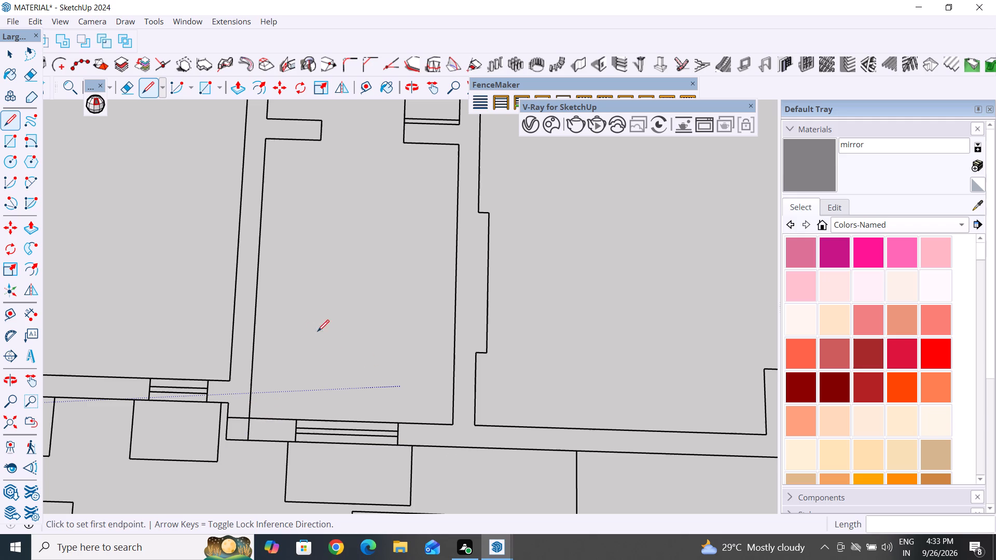
Trace lines from the lower room's corner nearest the stairs along its wall to the small pier, and across to the upper room's wall beside the staircase.
scroll(400, 368, down, 11)
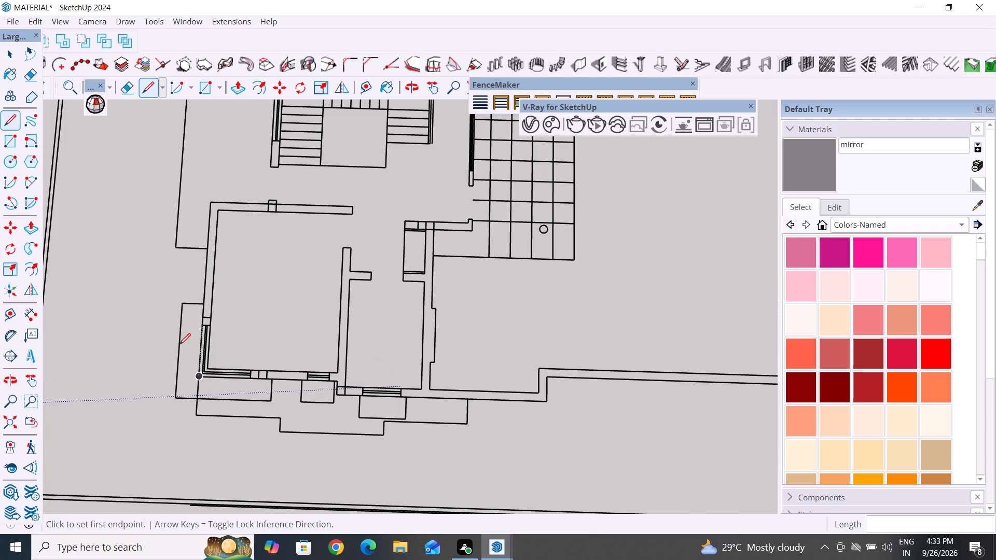
scroll(202, 216, up, 8)
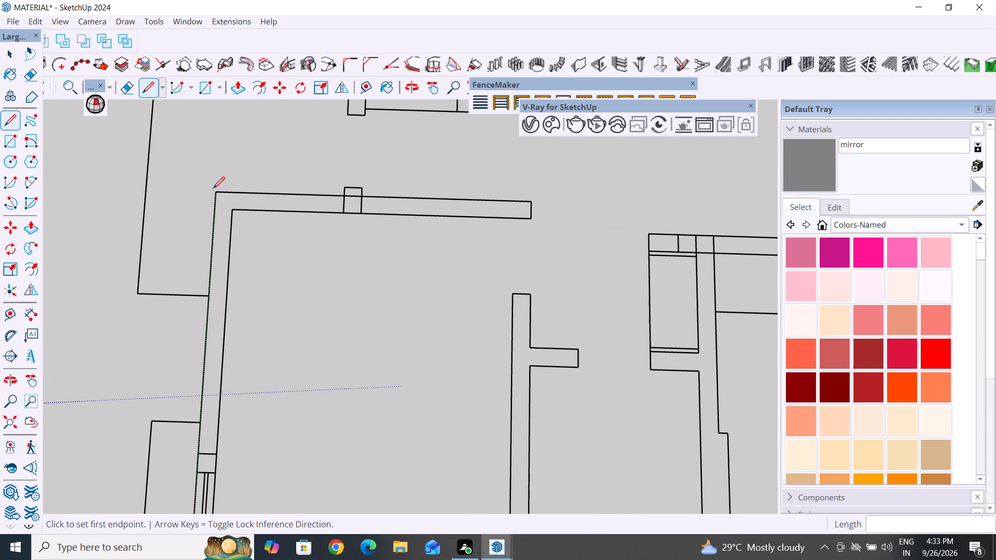
click(213, 188)
key(ctrl+z)
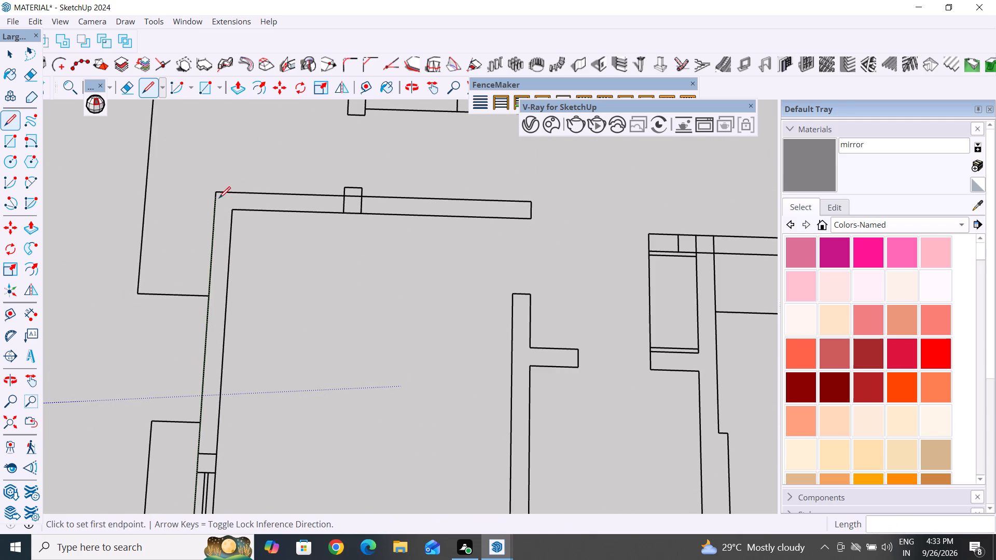
click(214, 194)
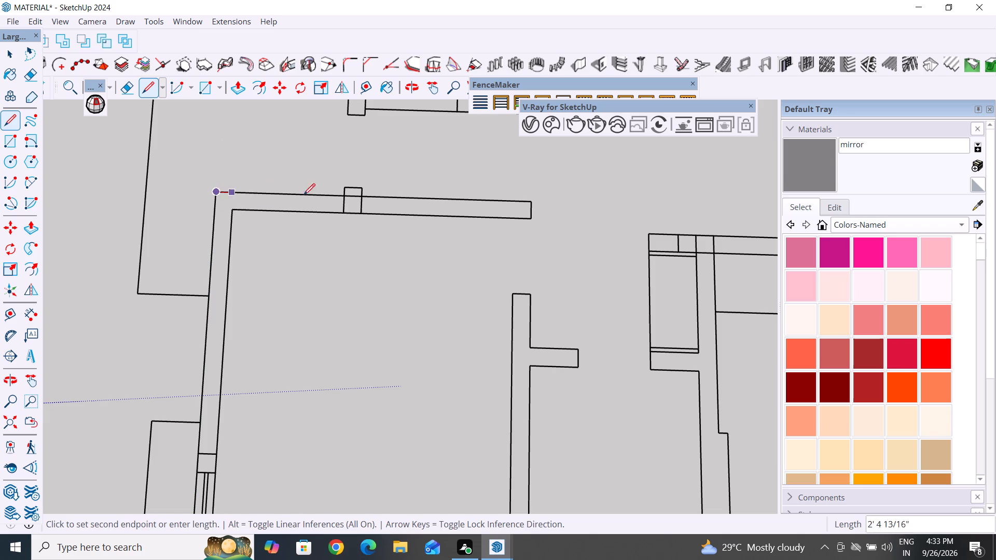
click(341, 197)
scroll(389, 370, down, 14)
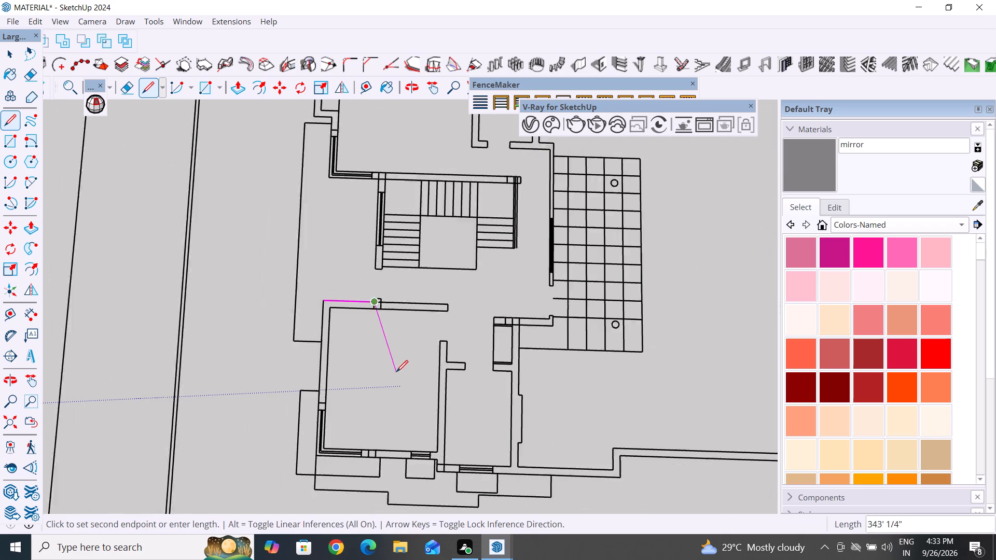
middle_drag(395, 356, 439, 386)
scroll(363, 207, up, 9)
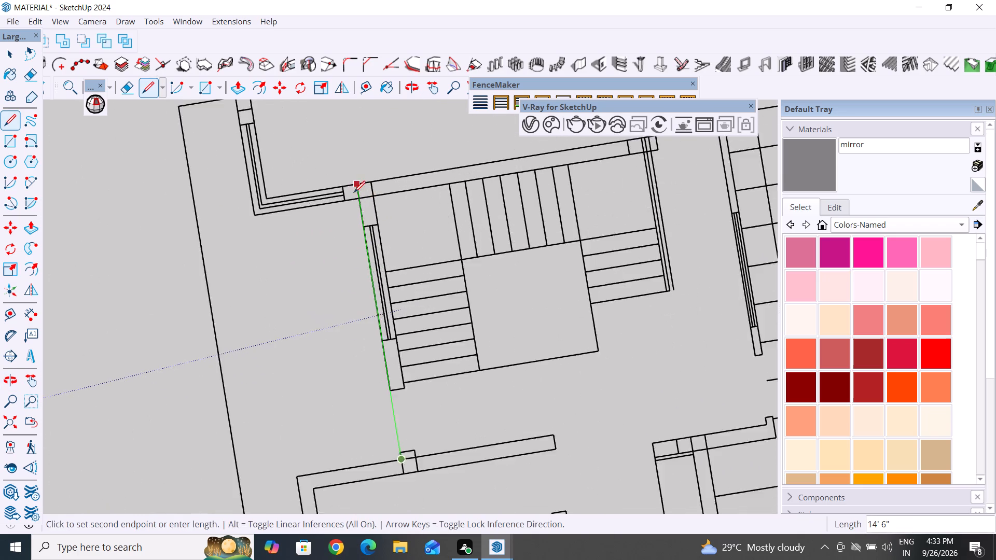
scroll(354, 192, up, 6)
click(366, 207)
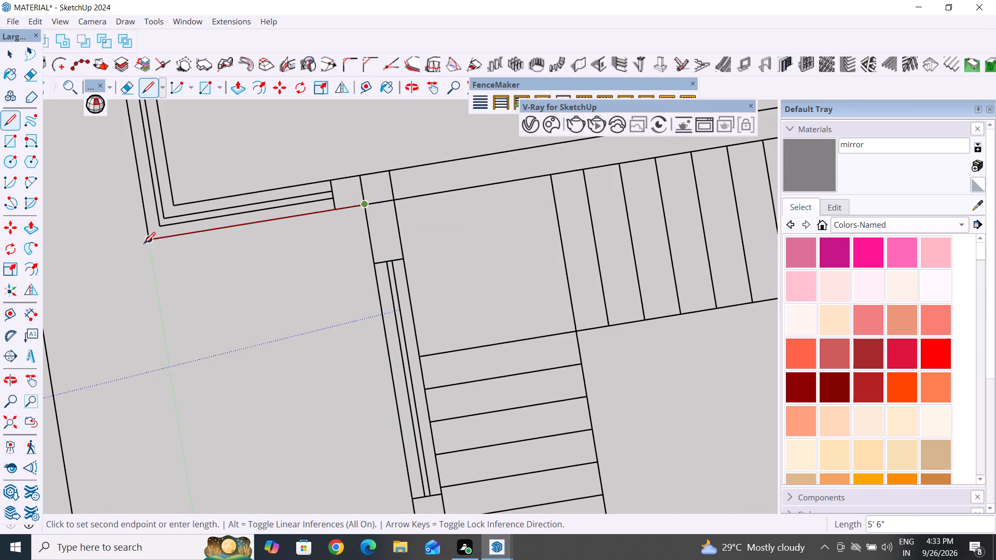
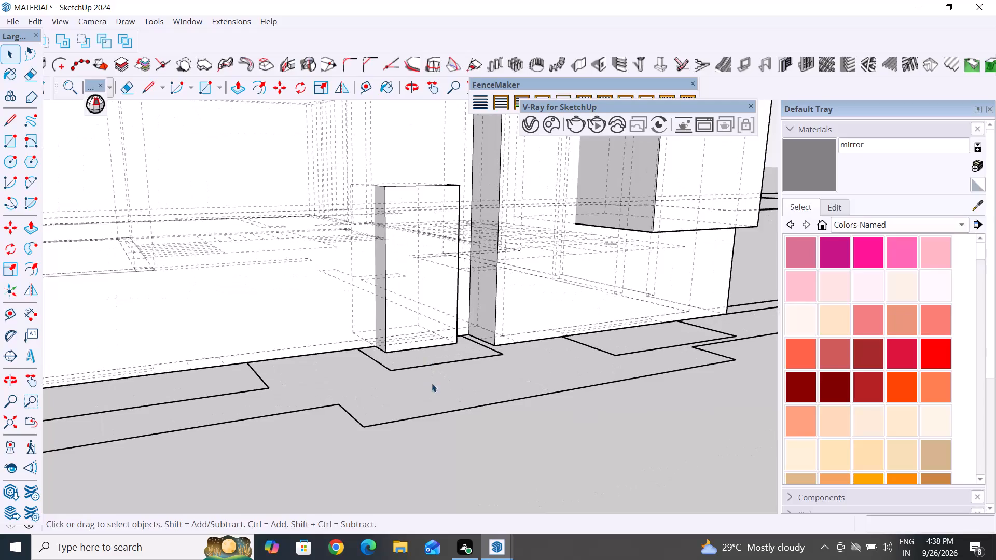
Move the small narrow block in the outer wall, beside the tall opening block, straight up 3'.
middle_drag(437, 390, 593, 439)
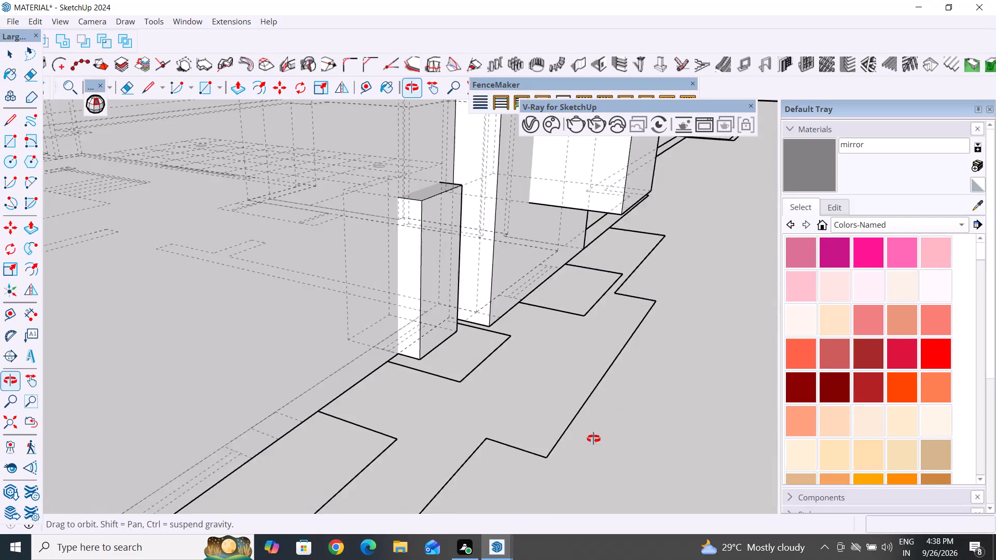
middle_drag(593, 439, 576, 450)
click(441, 265)
key(m)
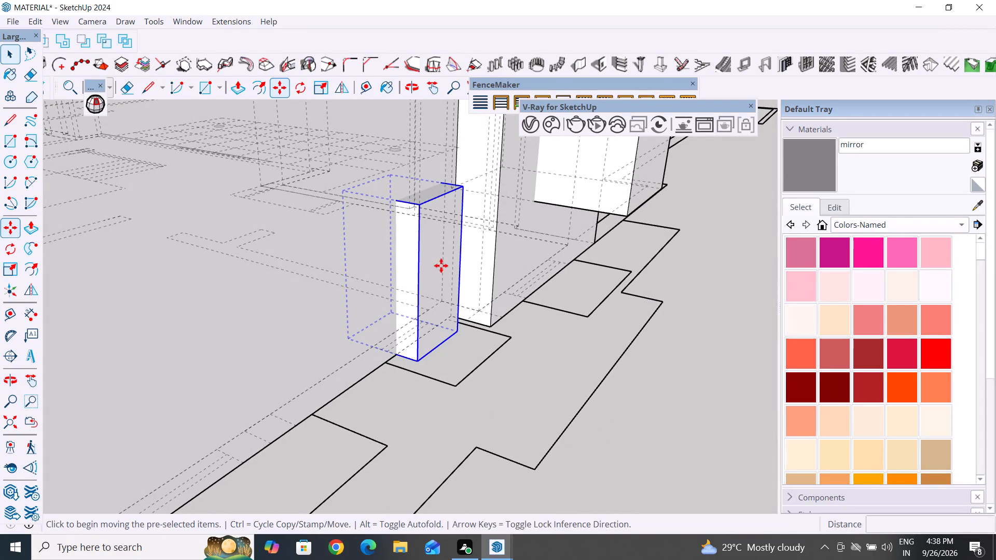
click(403, 353)
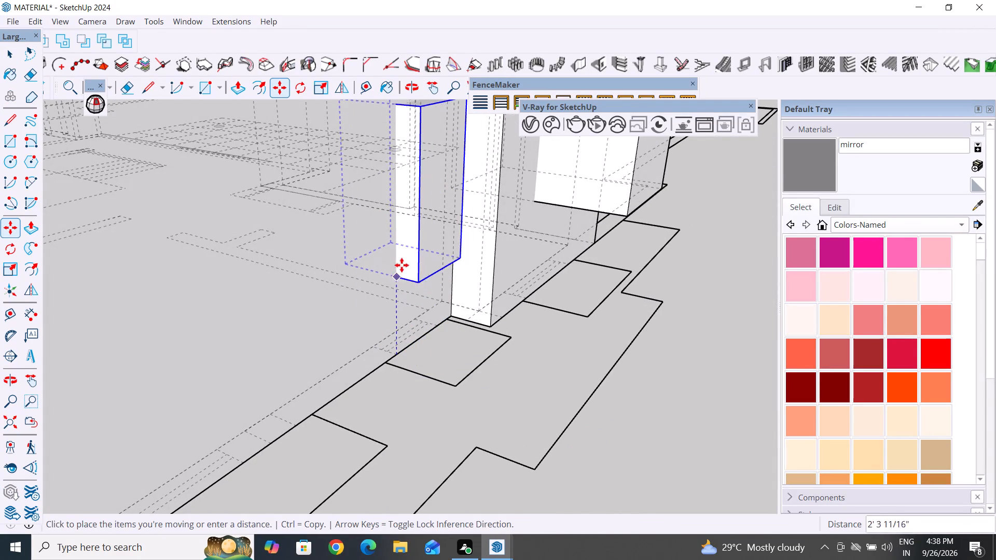
text(3')
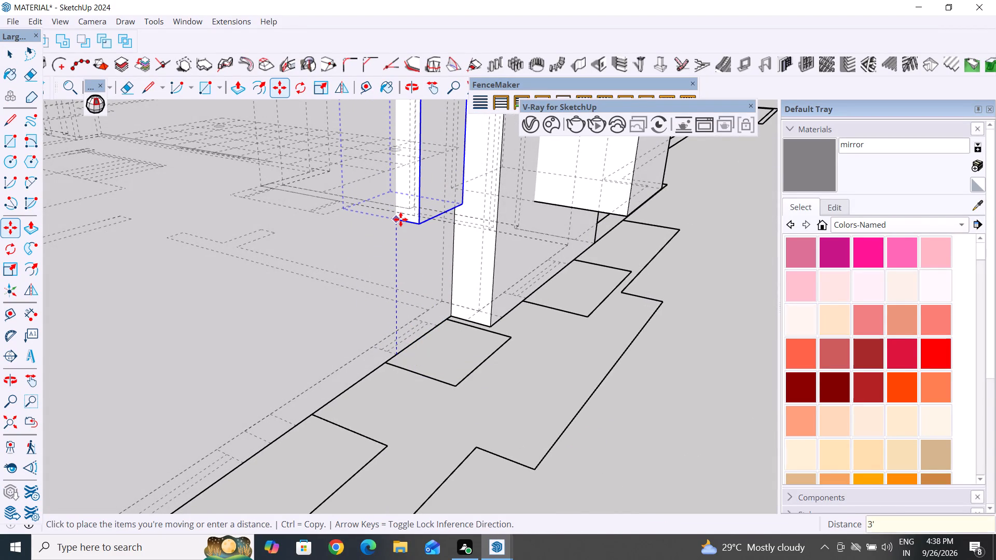
key(Return)
scroll(464, 342, down, 13)
middle_drag(488, 392, 487, 410)
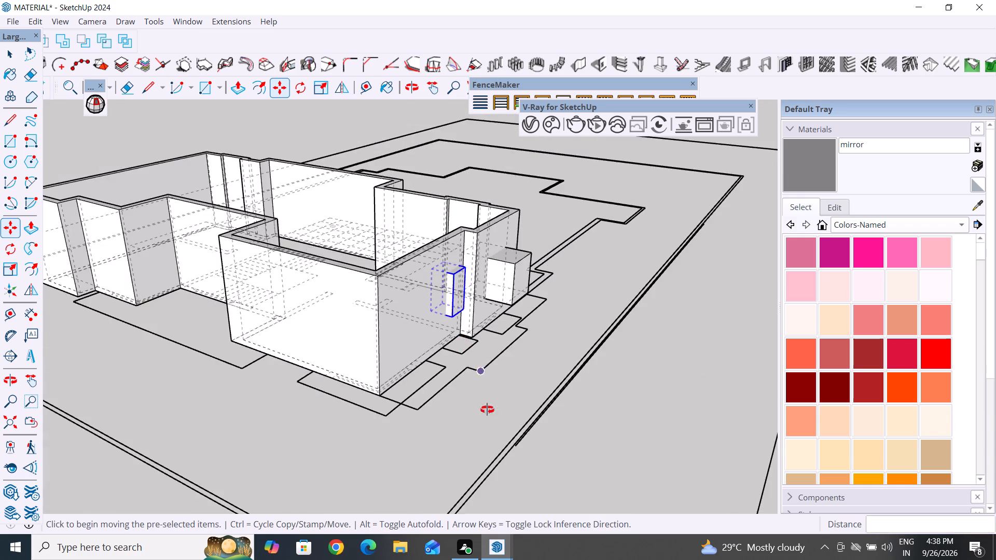
middle_drag(487, 410, 458, 469)
scroll(406, 222, down, 6)
click(14, 57)
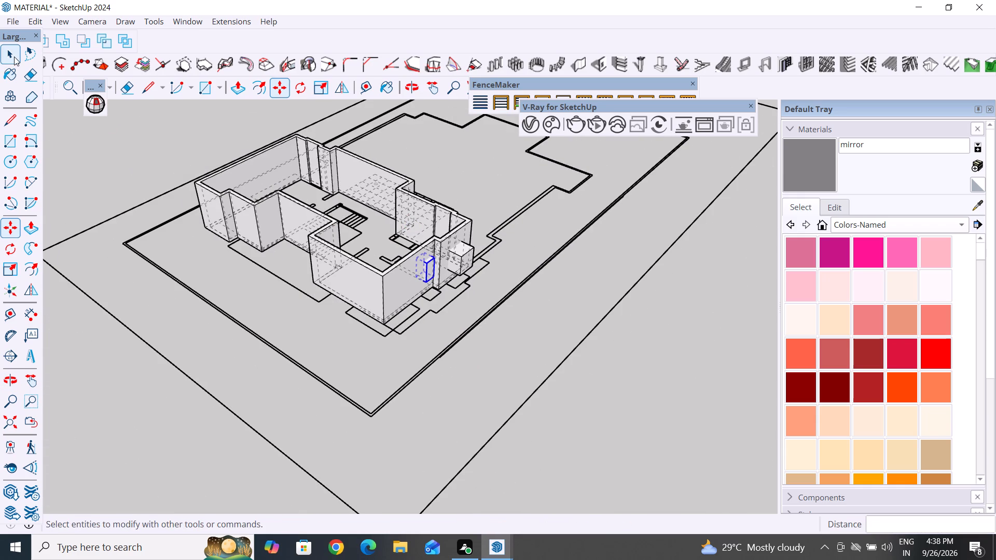
Trace a closed L-shaped outline around the room's outer wall corner, 4' along the inner faces and 4' 9" along the outer faces.
scroll(350, 383, up, 5)
middle_drag(446, 335, 461, 402)
scroll(402, 302, up, 15)
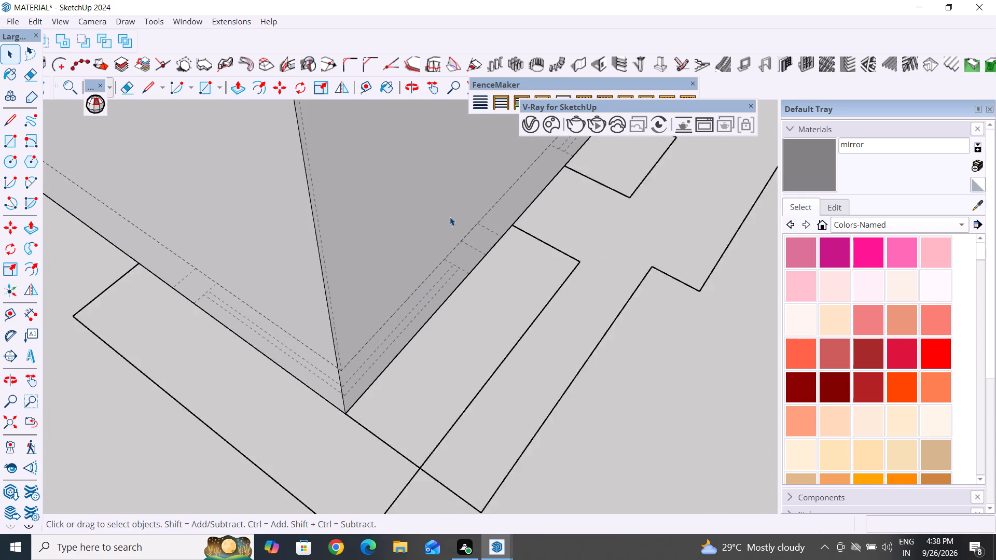
scroll(450, 217, up, 1)
middle_drag(422, 370, 418, 393)
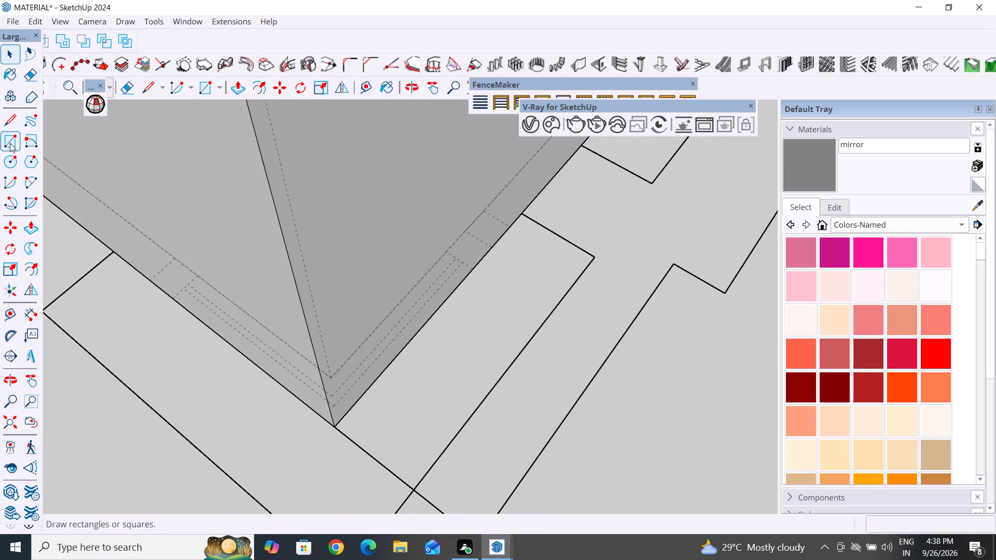
click(7, 122)
scroll(301, 368, up, 4)
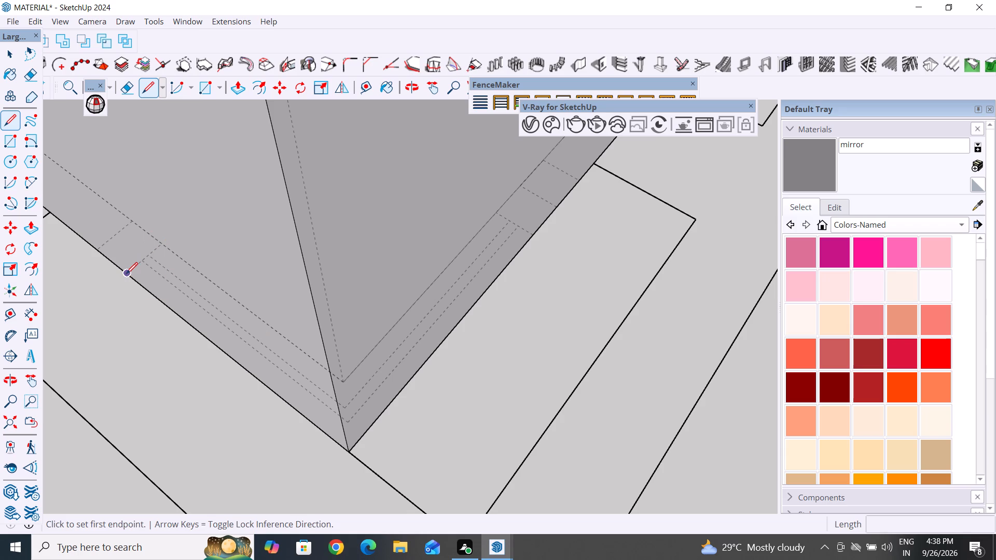
click(126, 274)
click(167, 241)
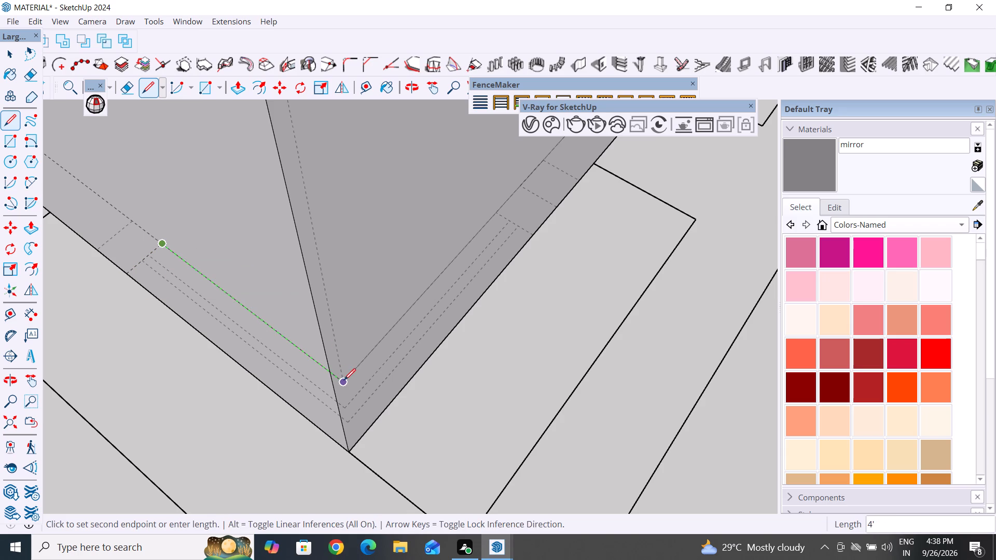
click(344, 380)
click(499, 209)
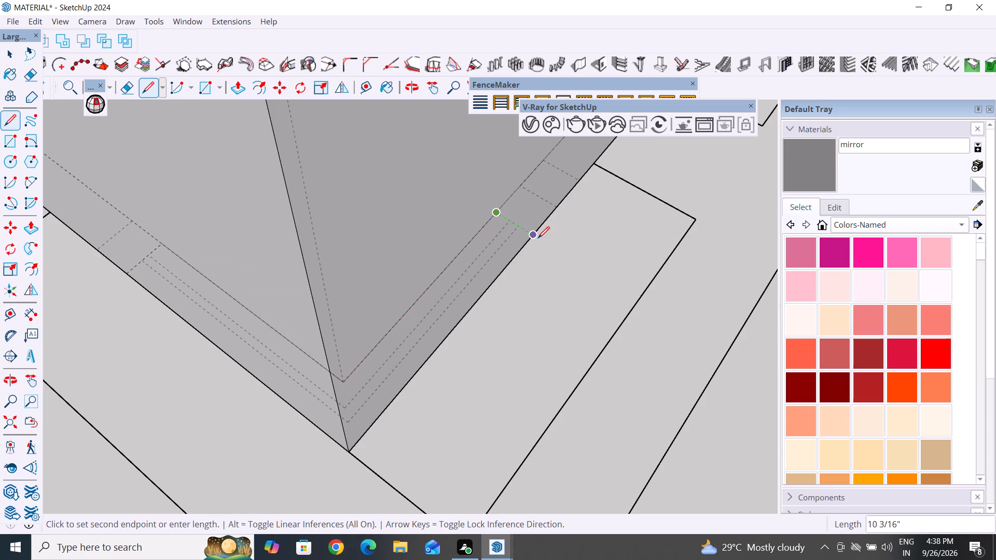
click(538, 238)
key(ctrl+z)
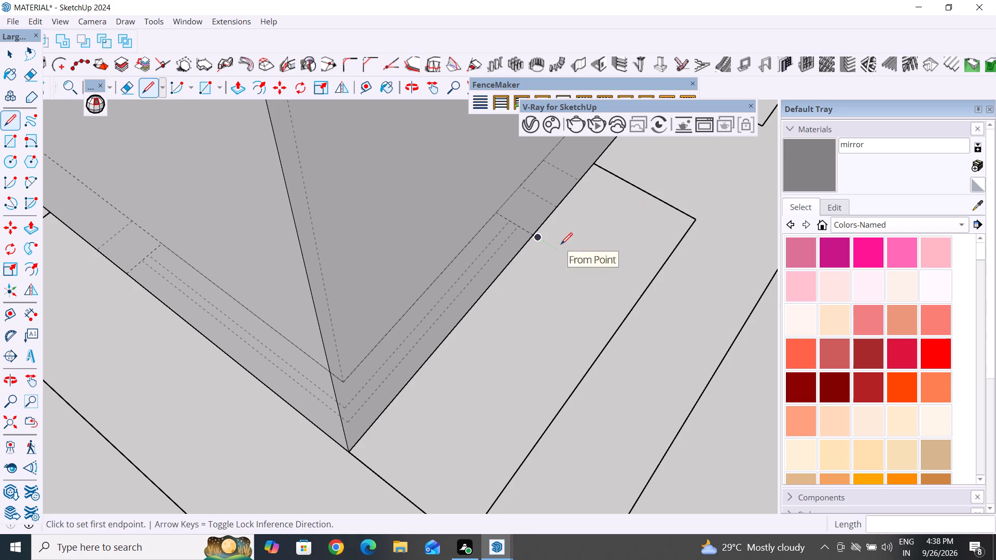
key(ctrl+z)
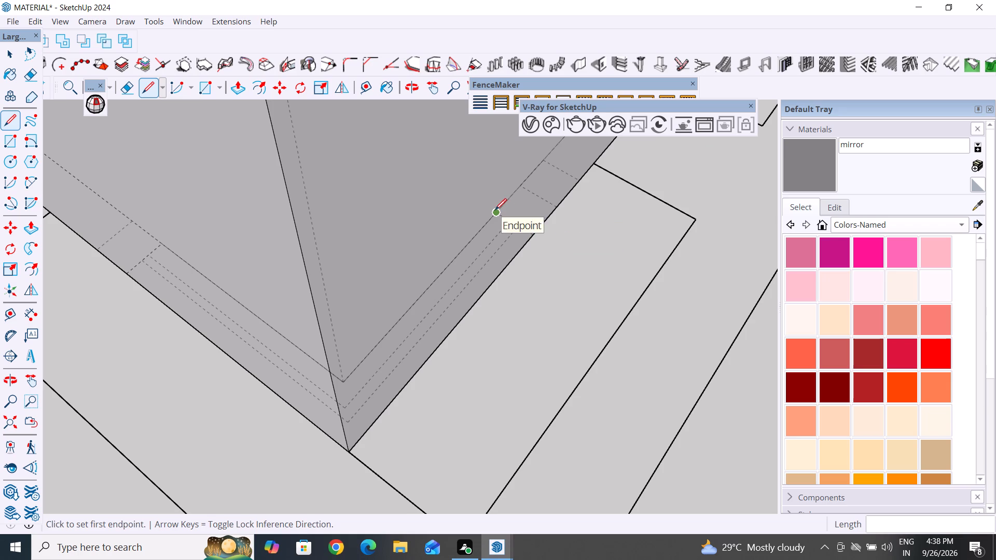
click(495, 210)
click(531, 237)
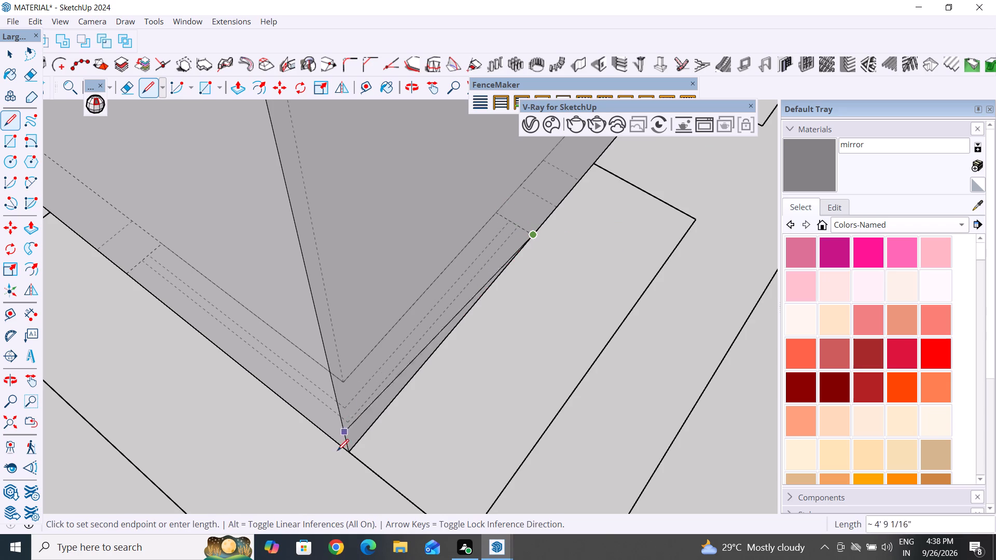
click(349, 452)
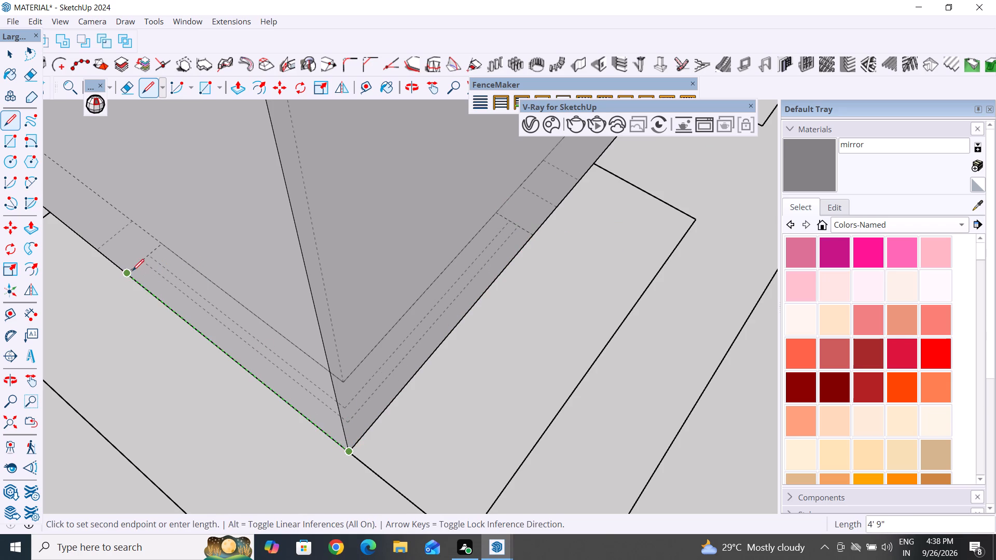
click(132, 271)
click(10, 54)
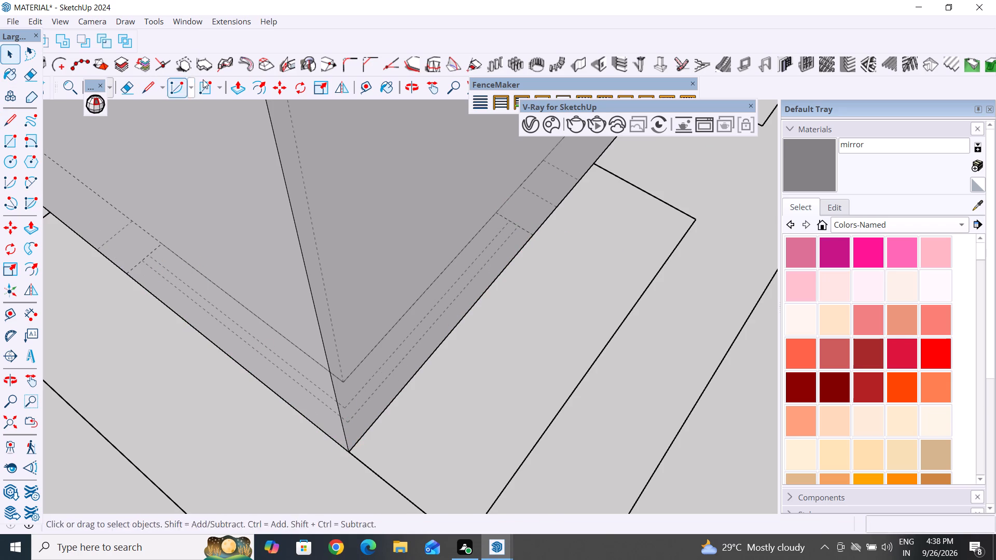
Push/Pull the L-shaped face at the wall corner up 4'.
click(237, 88)
click(464, 297)
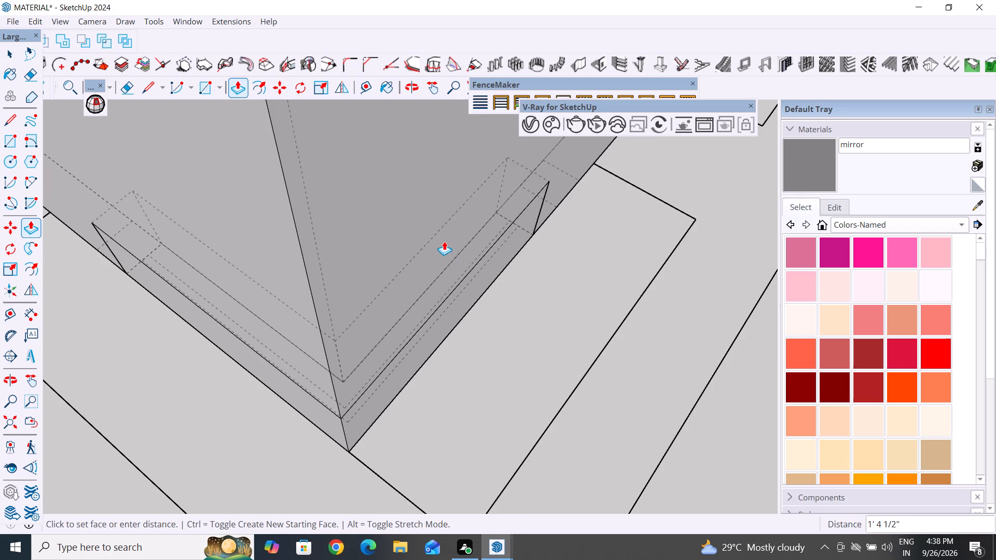
scroll(441, 230, down, 11)
middle_drag(441, 230, 422, 121)
key(4)
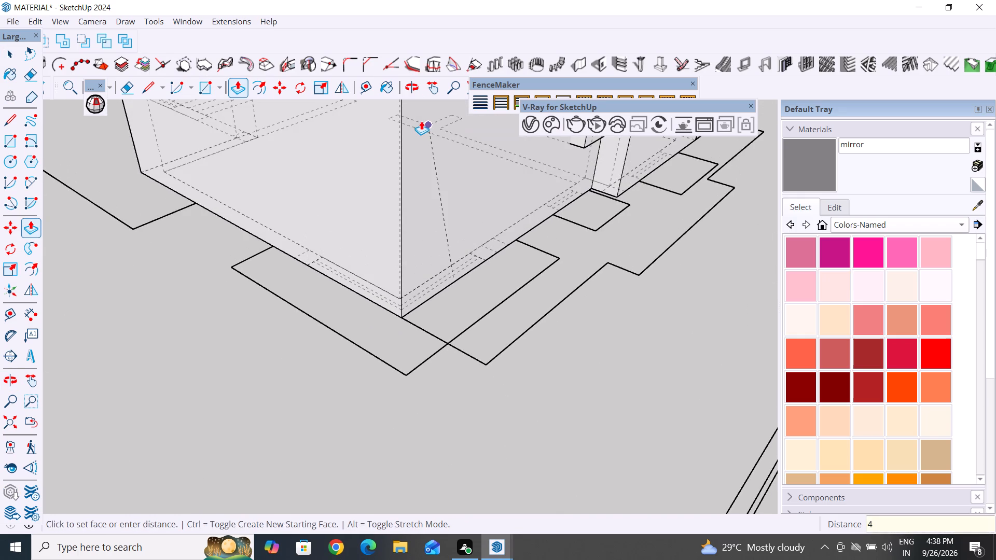
key(apostrophe)
key(Return)
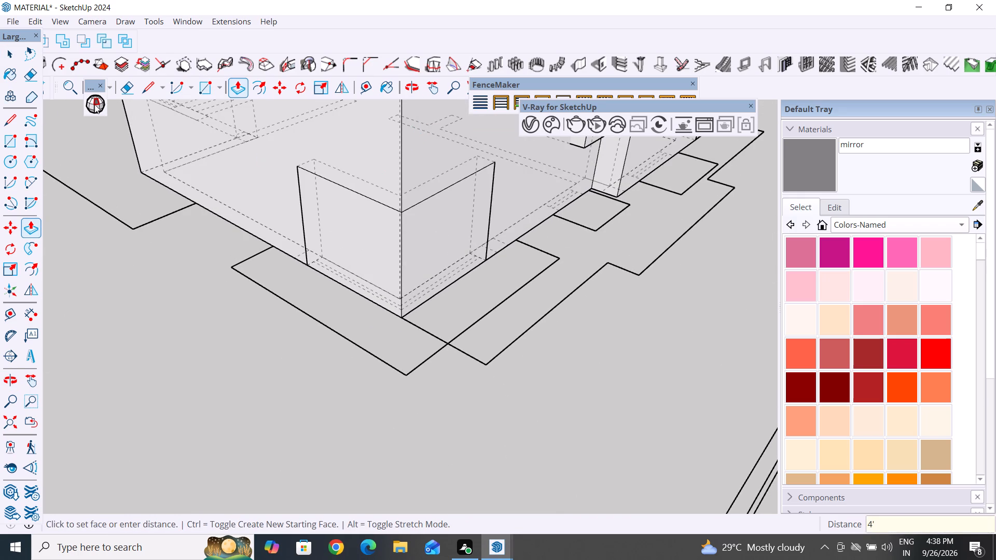
drag(10, 53, 8, 58)
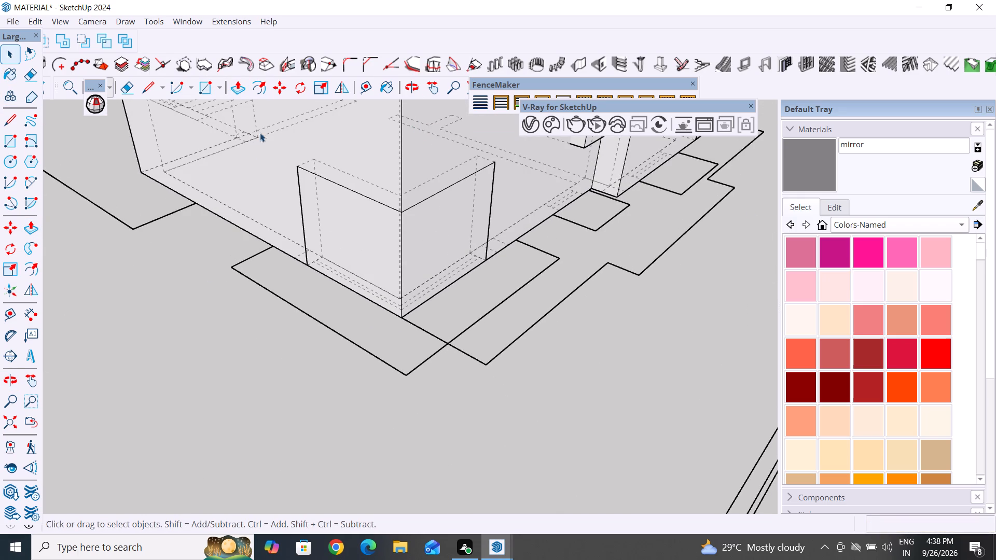
Extend the L-shaped block's two outer faces beyond the walls, by about 1' 8 1/2" and 1' 9 9/16".
click(241, 85)
click(447, 245)
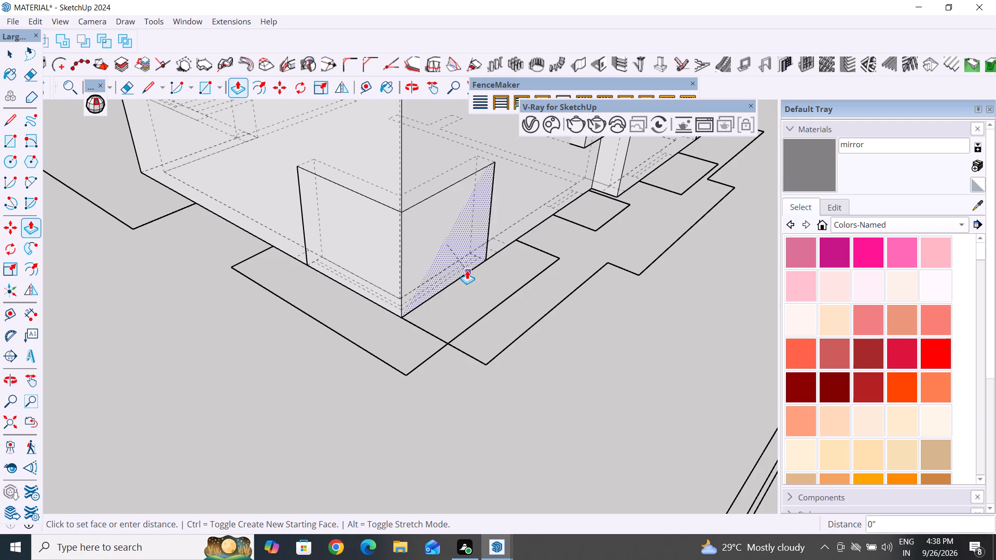
click(479, 282)
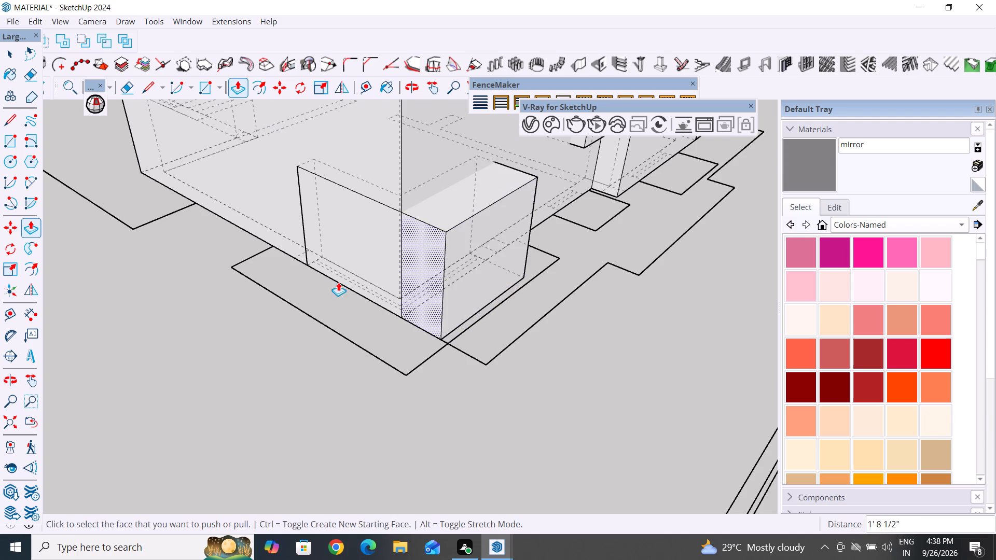
click(351, 246)
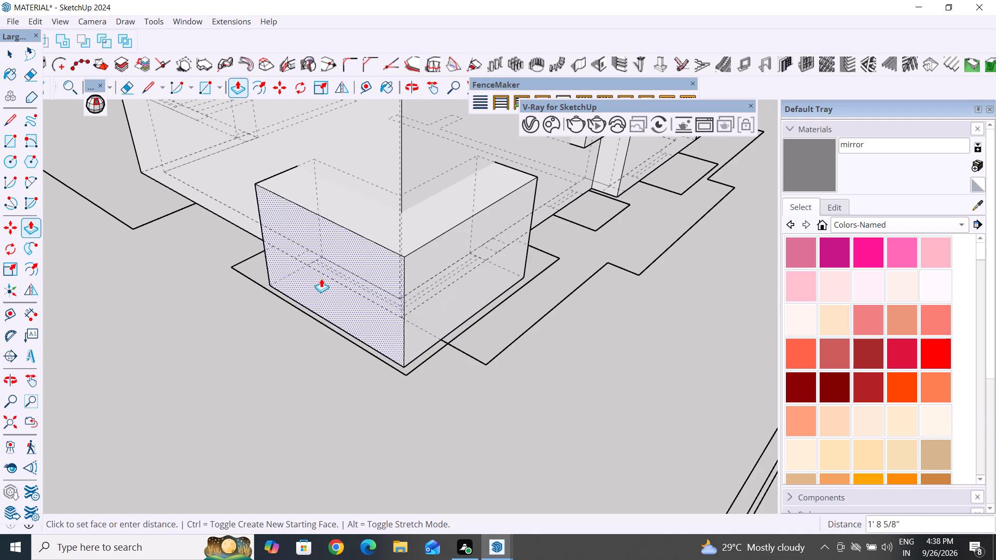
scroll(330, 282, up, 5)
scroll(330, 282, down, 4)
scroll(322, 272, up, 3)
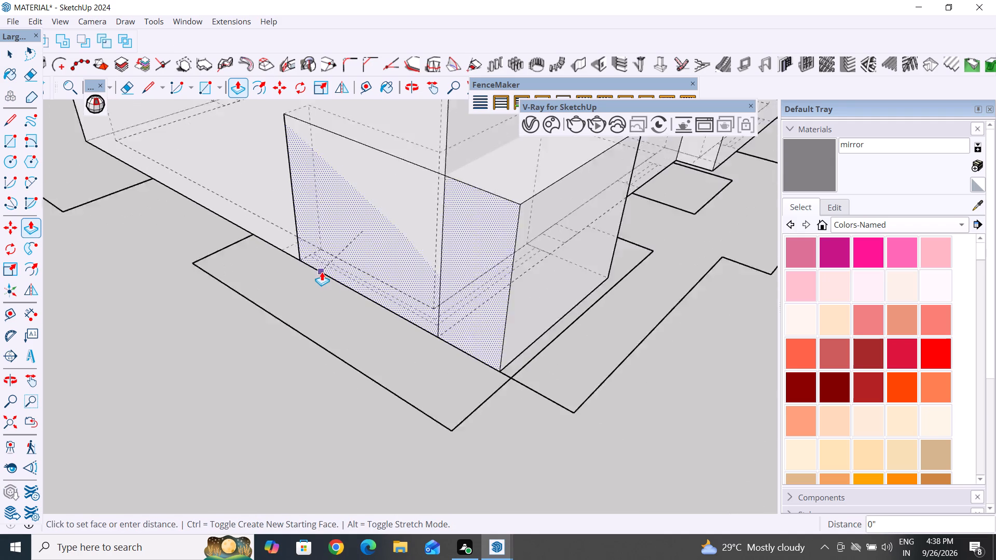
scroll(322, 272, up, 2)
click(311, 287)
scroll(303, 110, down, 3)
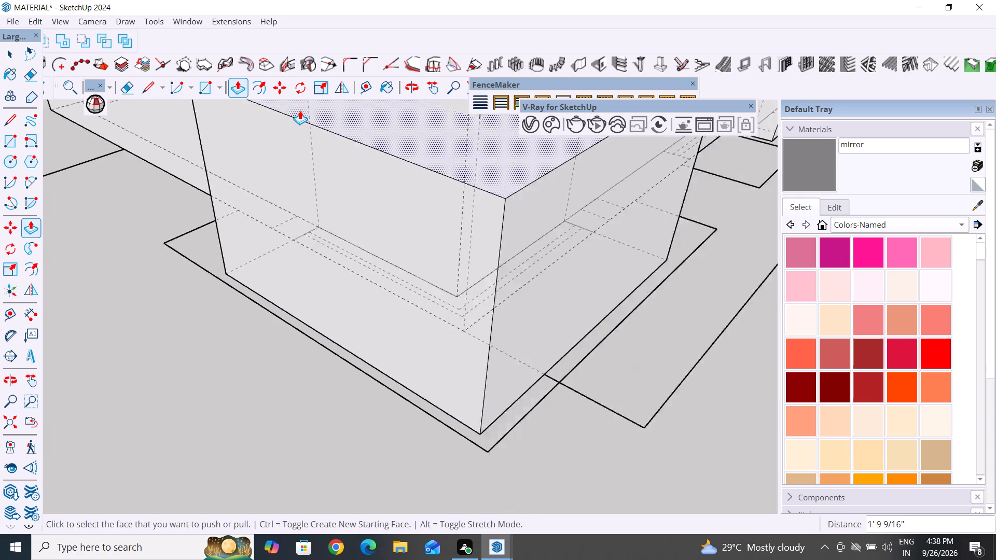
scroll(300, 110, down, 12)
Extend the L-shaped block's two inner faces into the room, by about 1' 1 13/16" and 11 3/8".
middle_drag(487, 244, 0, 368)
middle_drag(454, 396, 170, 203)
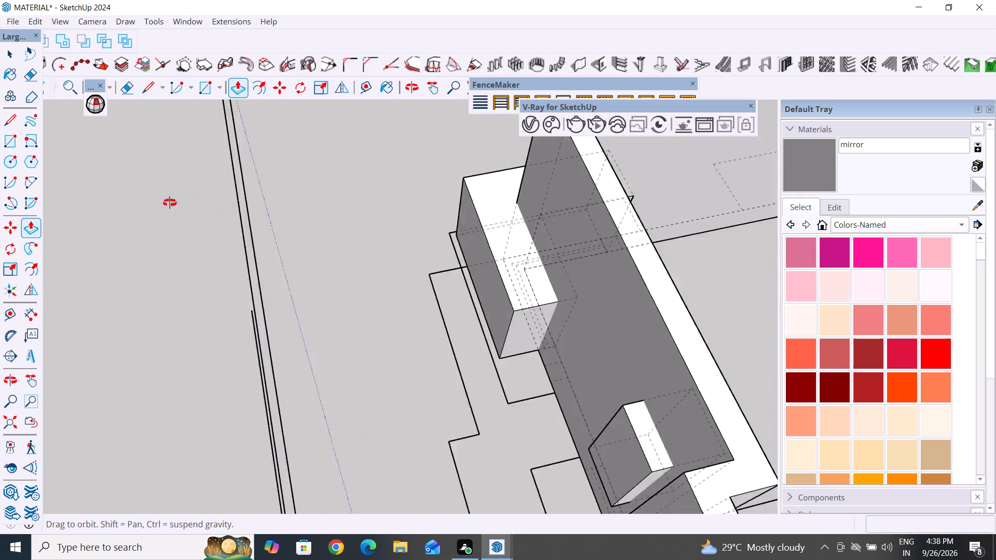
middle_drag(170, 203, 17, 103)
scroll(543, 267, up, 4)
middle_drag(550, 295, 584, 411)
click(565, 292)
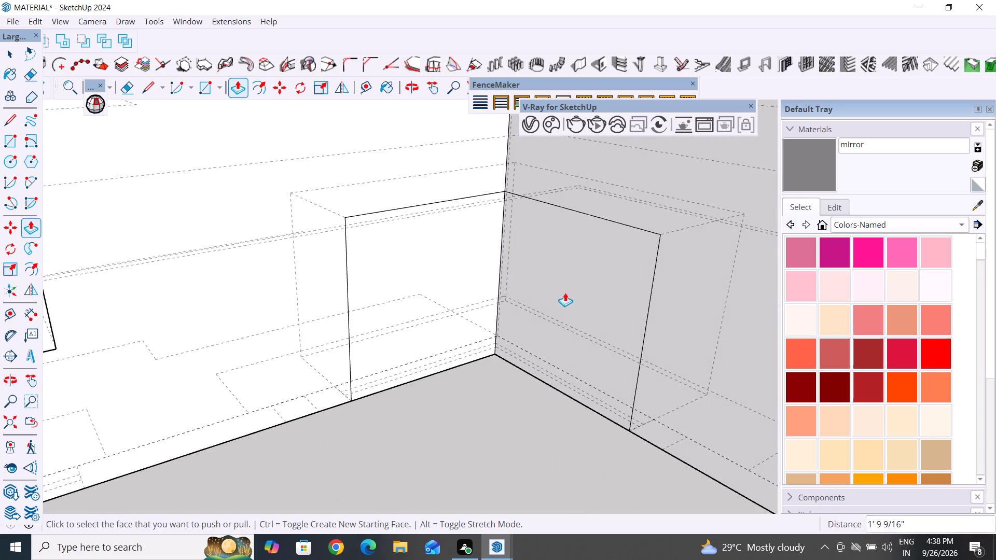
click(532, 331)
click(404, 303)
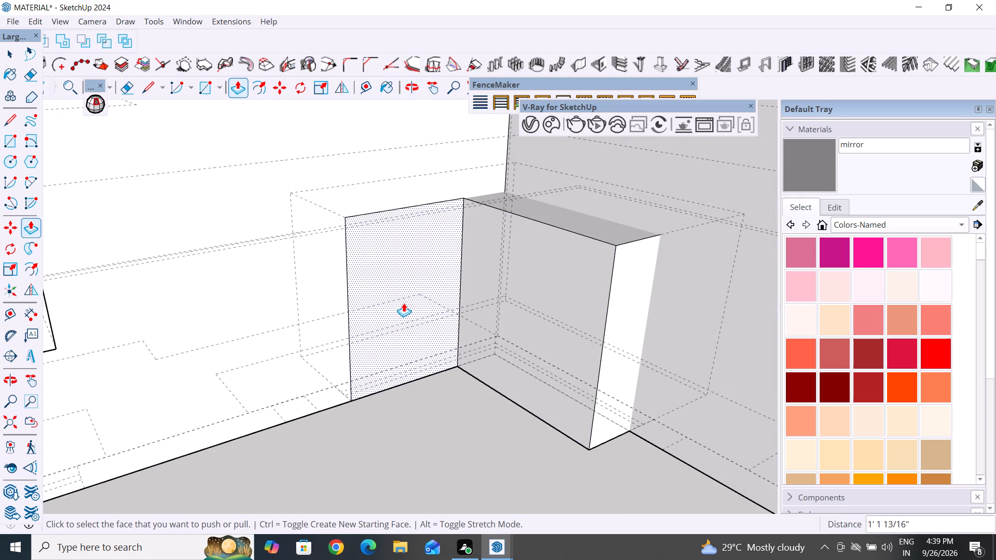
click(421, 333)
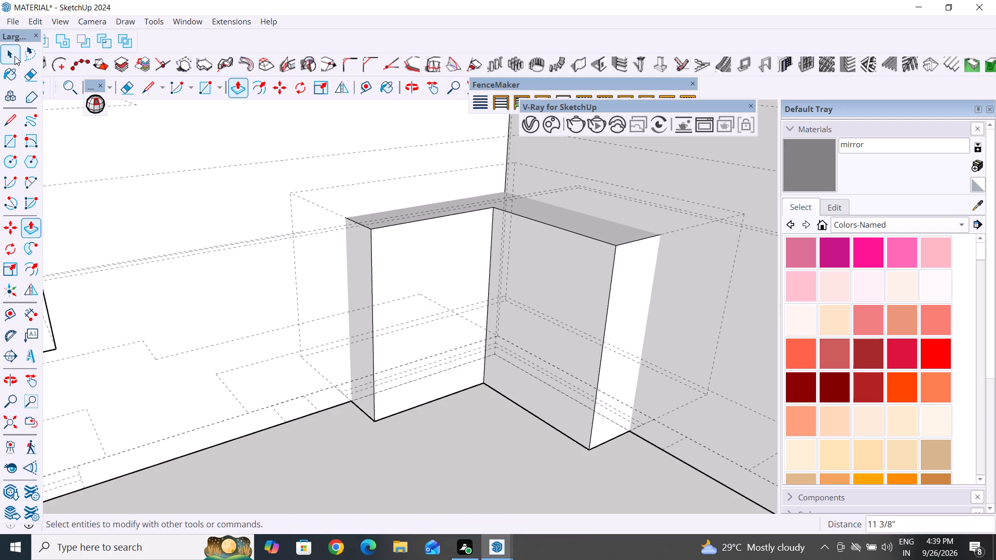
Make the whole L-shaped corner block a group.
click(15, 56)
triple_click(417, 267)
double_click(417, 266)
right_click(417, 266)
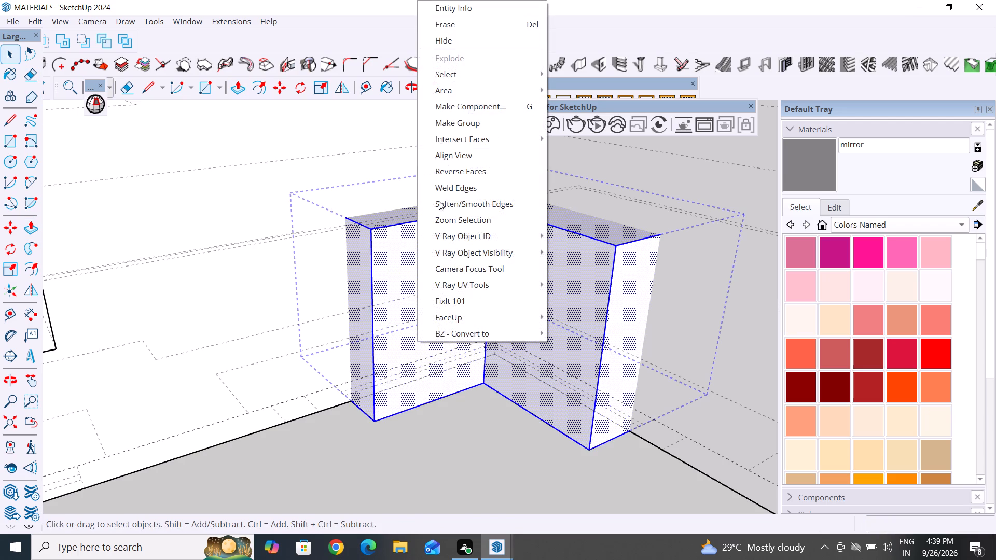
click(463, 123)
Move the L-shaped corner block group straight up 3' from its base corner at the wall.
scroll(370, 313, down, 6)
middle_drag(396, 363, 649, 454)
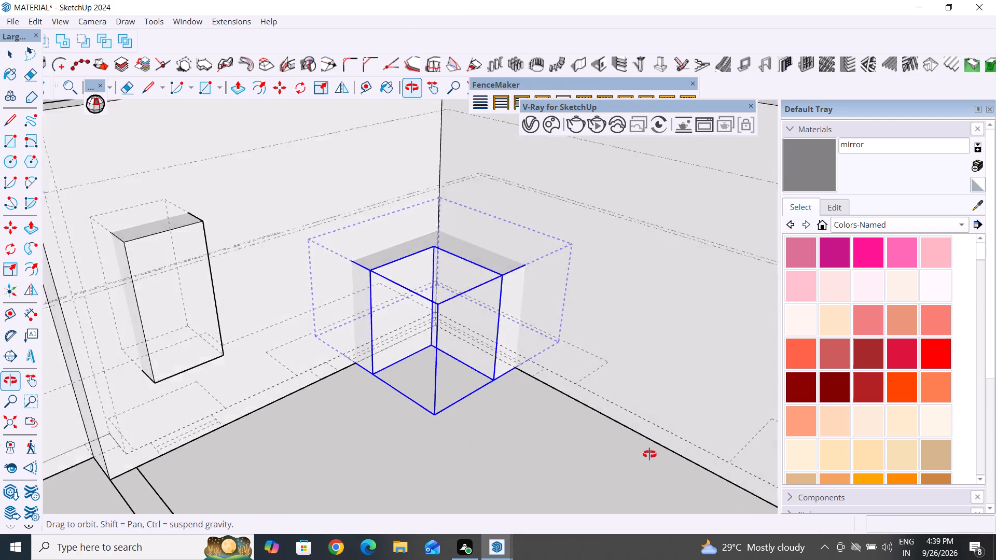
middle_drag(649, 454, 677, 478)
middle_drag(337, 355, 868, 216)
scroll(654, 195, down, 12)
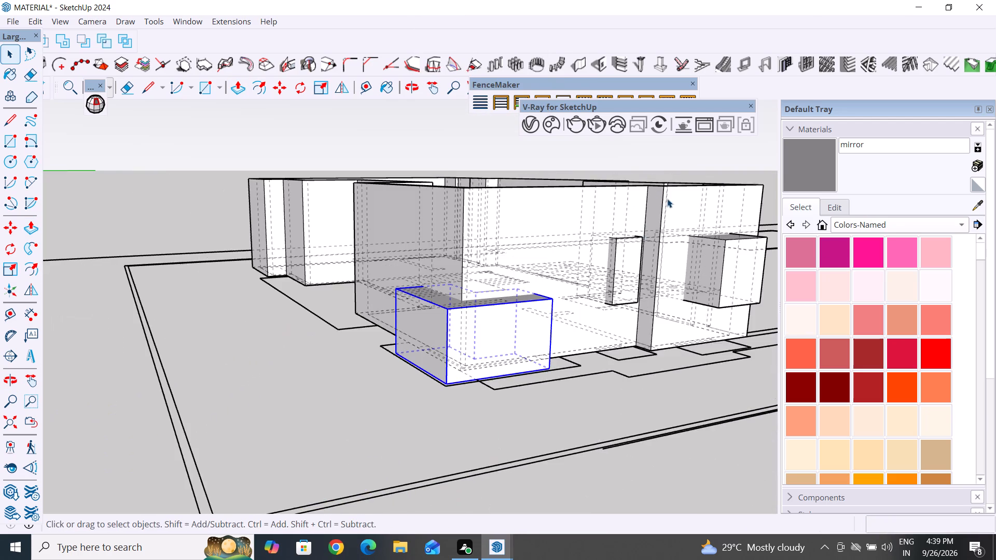
middle_drag(426, 375, 717, 387)
scroll(340, 313, up, 4)
middle_drag(421, 389, 519, 441)
click(520, 464)
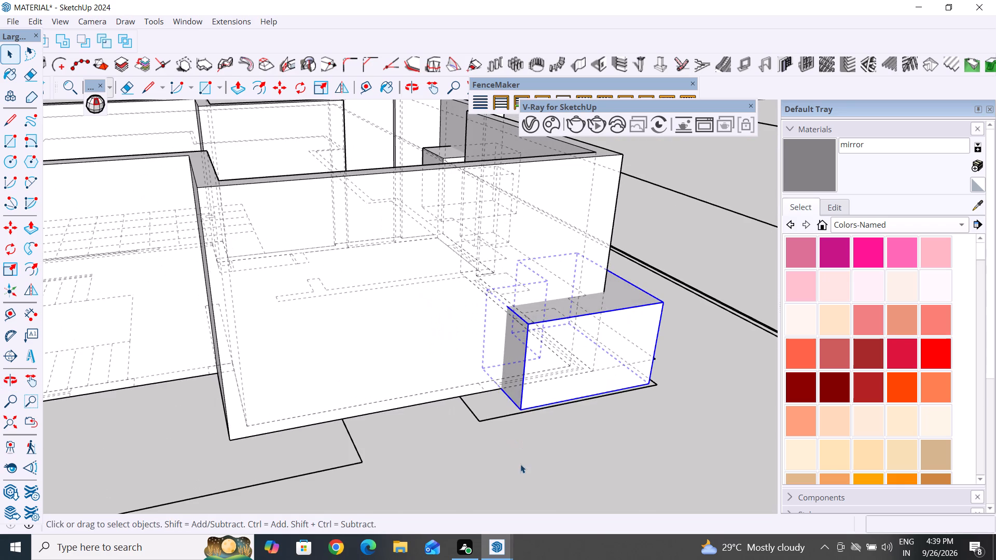
click(559, 364)
key(m)
middle_drag(494, 428, 602, 439)
scroll(559, 402, up, 5)
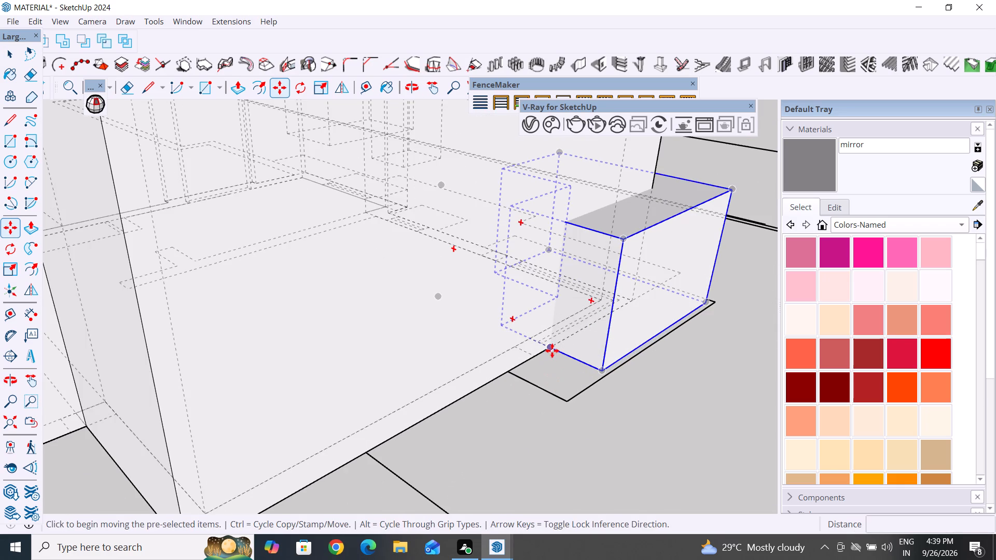
click(552, 347)
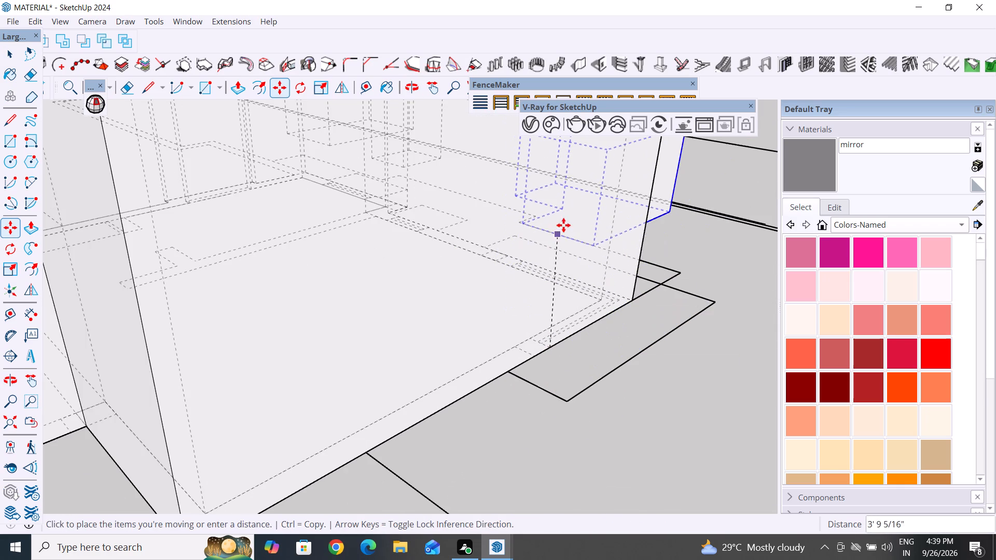
text(3')
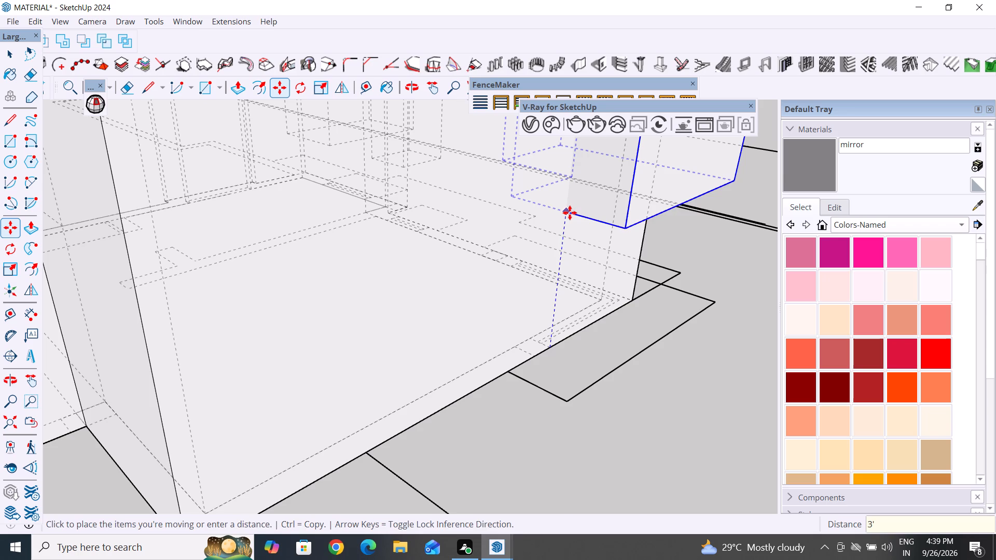
key(Return)
scroll(448, 419, down, 14)
middle_drag(627, 508, 486, 525)
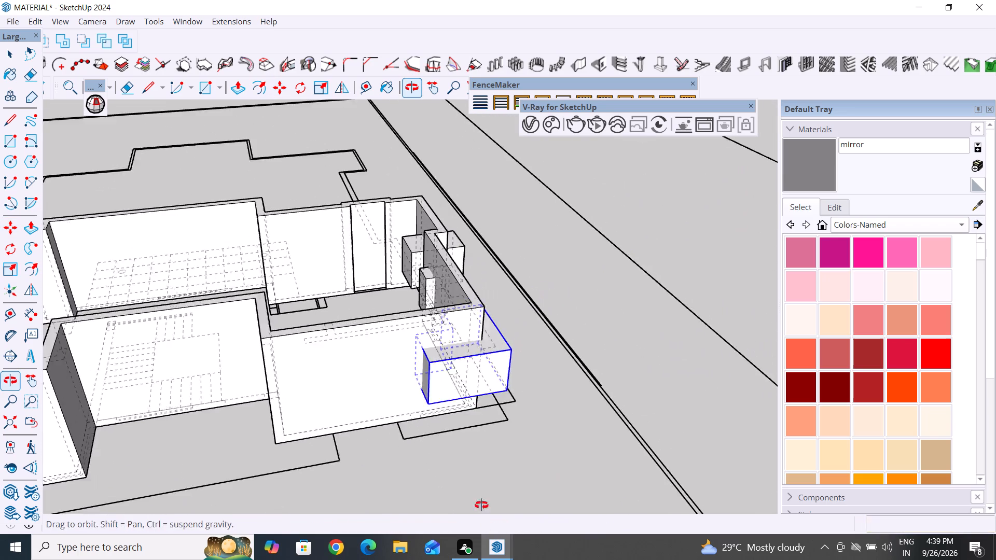
scroll(569, 351, down, 5)
click(6, 51)
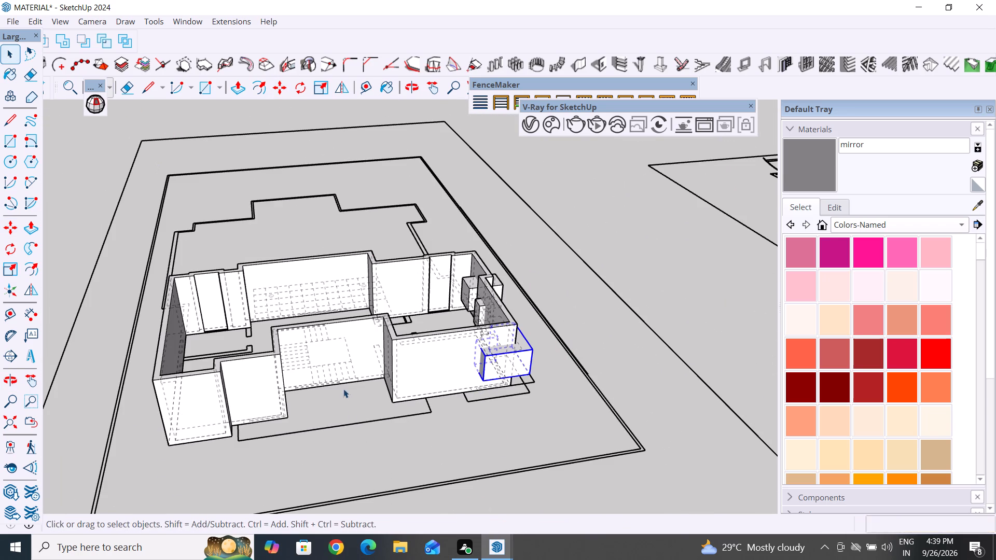
click(353, 447)
Draw a rectangle about 9" by 6' over the window outline in the recessed wall beside the stairs.
scroll(376, 447, up, 6)
scroll(672, 383, down, 1)
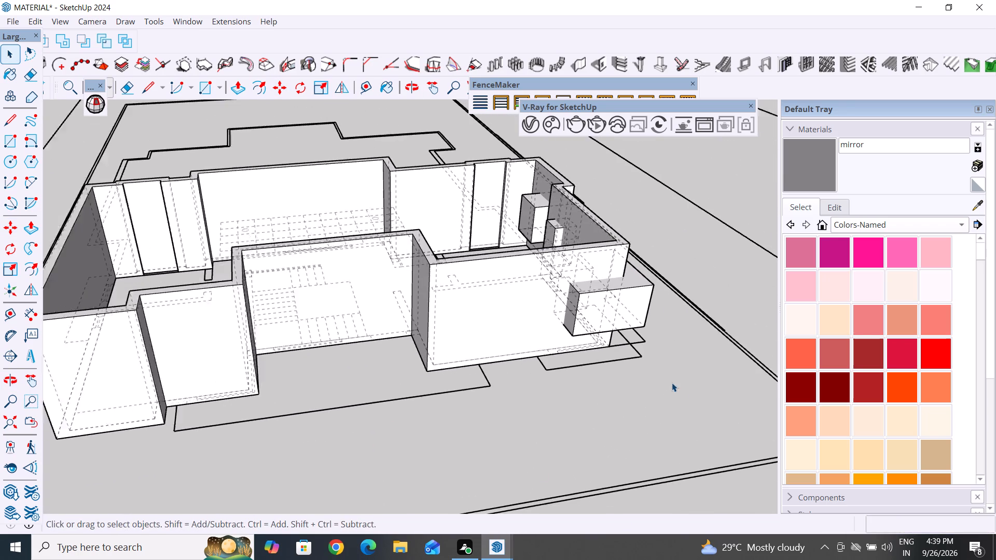
scroll(672, 383, down, 1)
scroll(401, 376, up, 13)
middle_drag(329, 423, 264, 456)
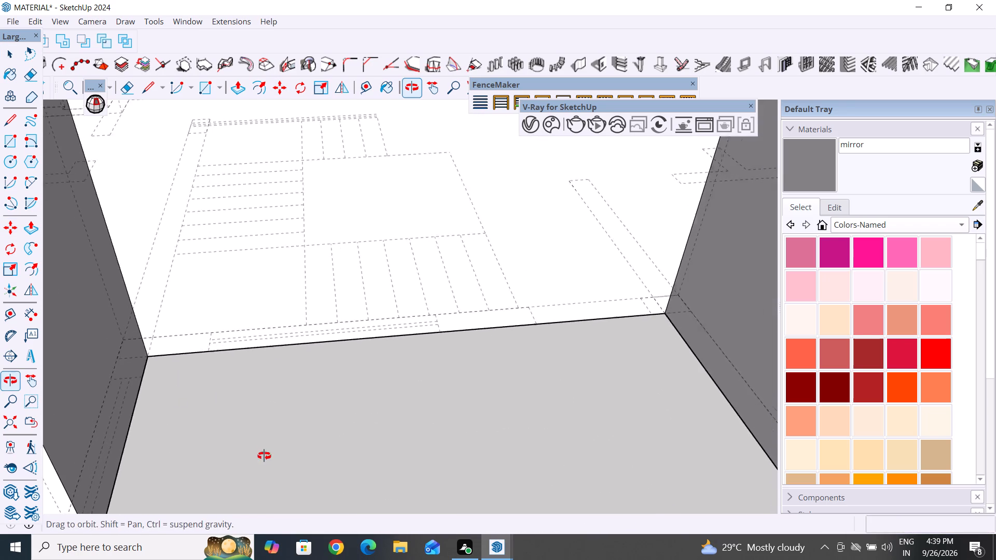
middle_drag(264, 456, 251, 454)
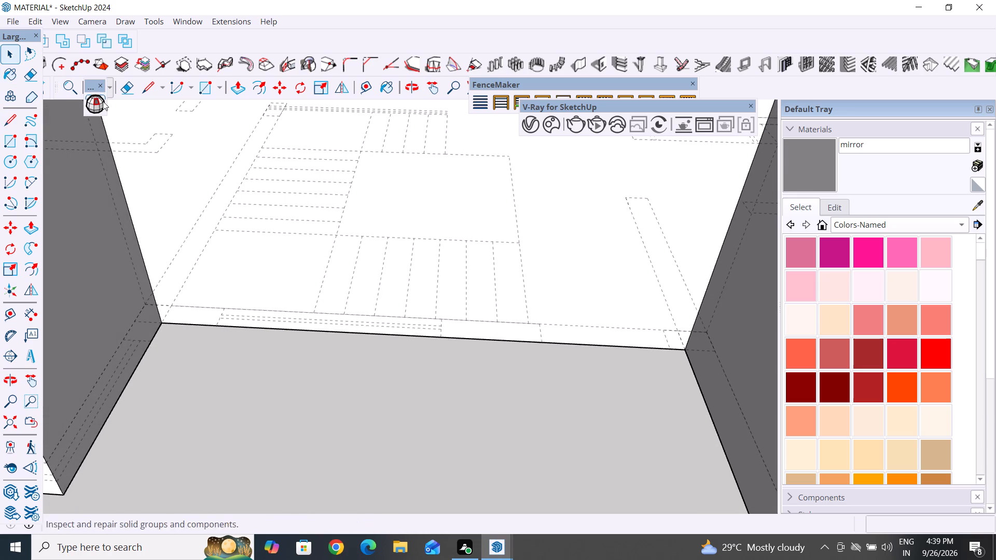
click(203, 90)
scroll(261, 364, up, 7)
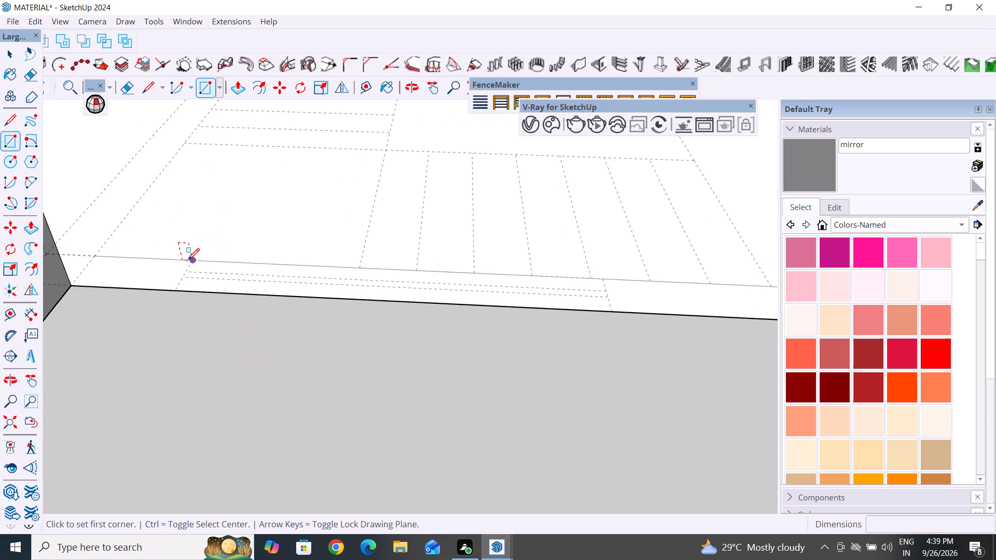
click(191, 261)
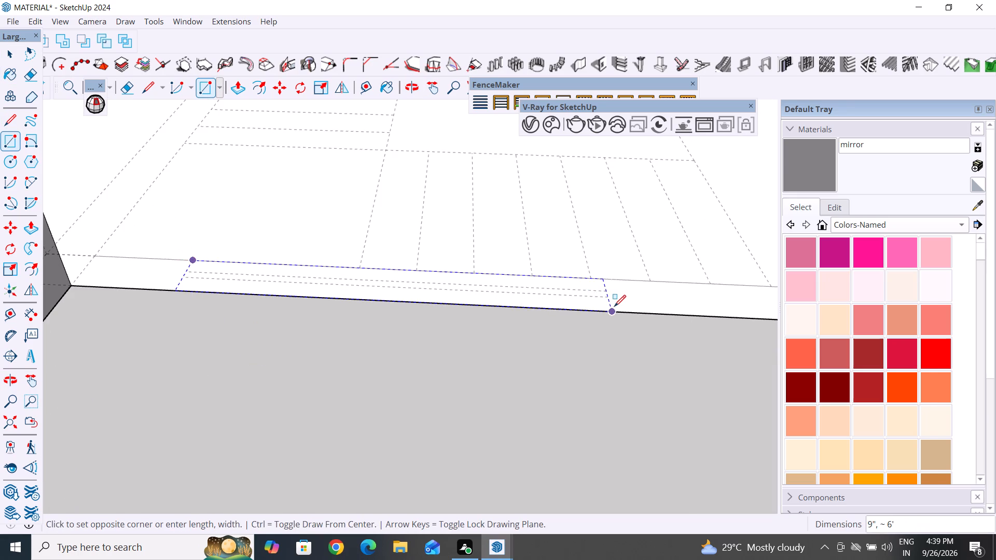
click(614, 306)
click(7, 57)
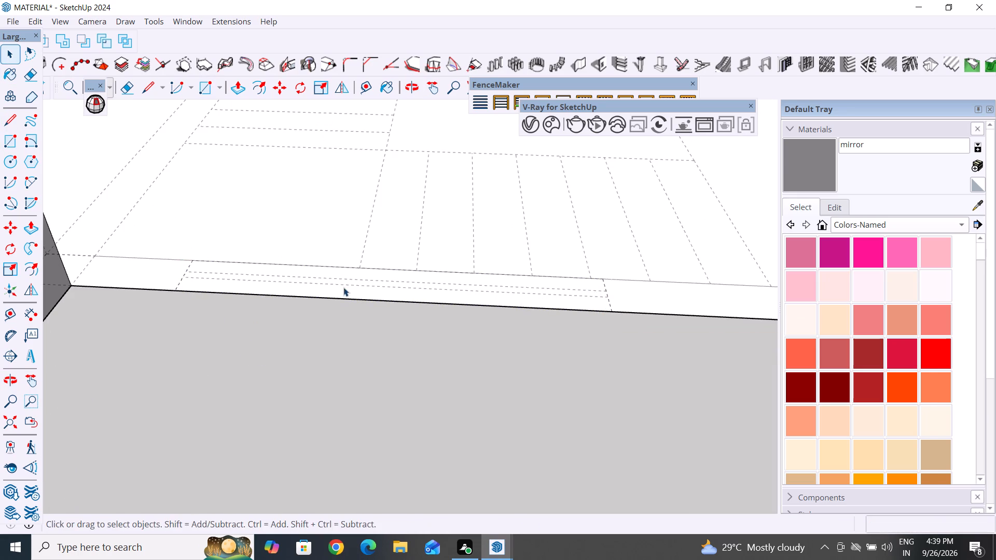
Push/Pull the window rectangle in the recessed wall up 4'.
click(234, 90)
click(305, 289)
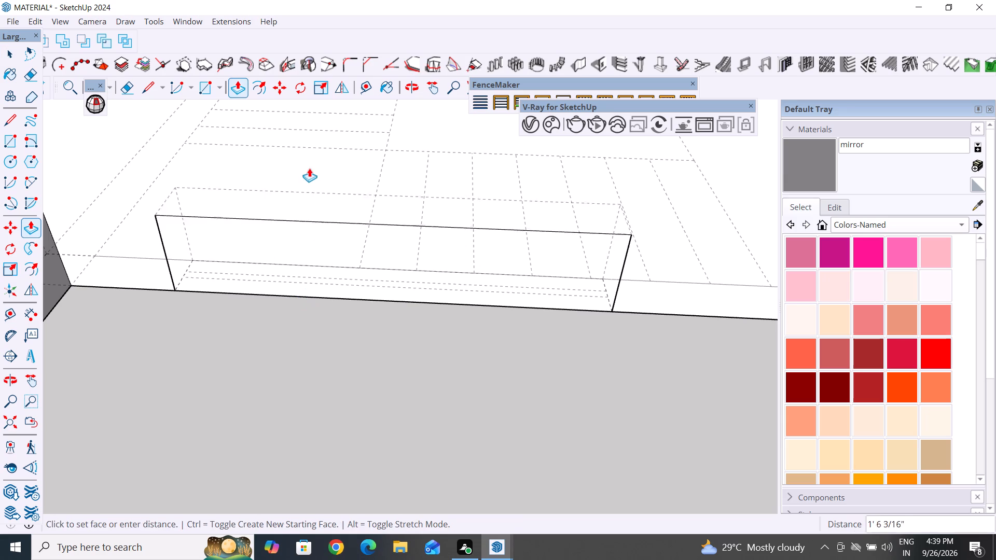
scroll(359, 288, down, 13)
middle_drag(405, 346, 425, 269)
key(3)
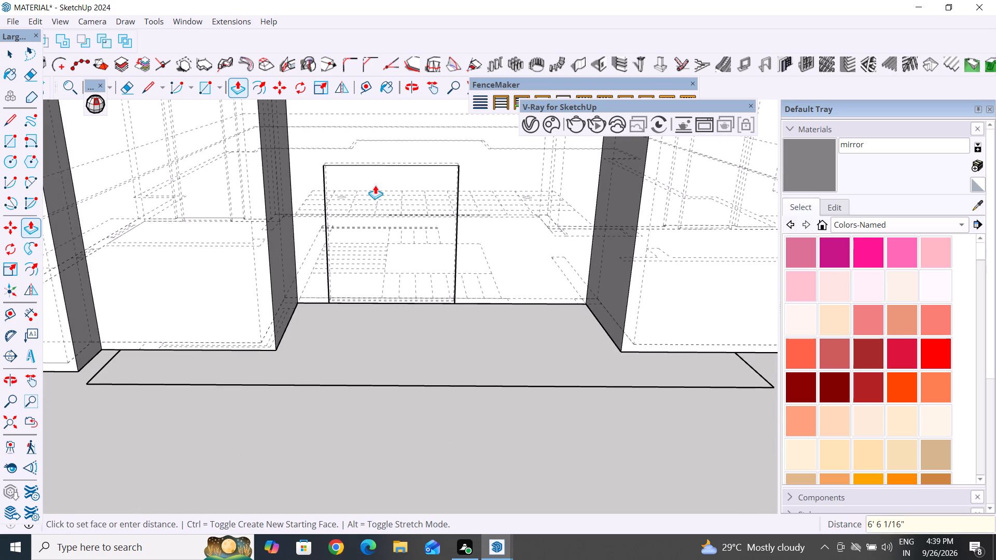
key(apostrophe)
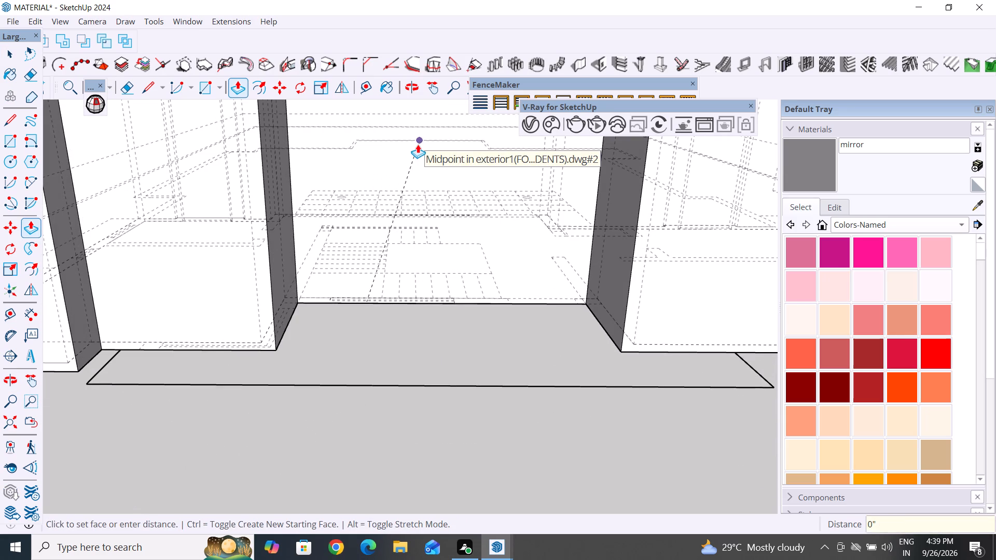
key(3)
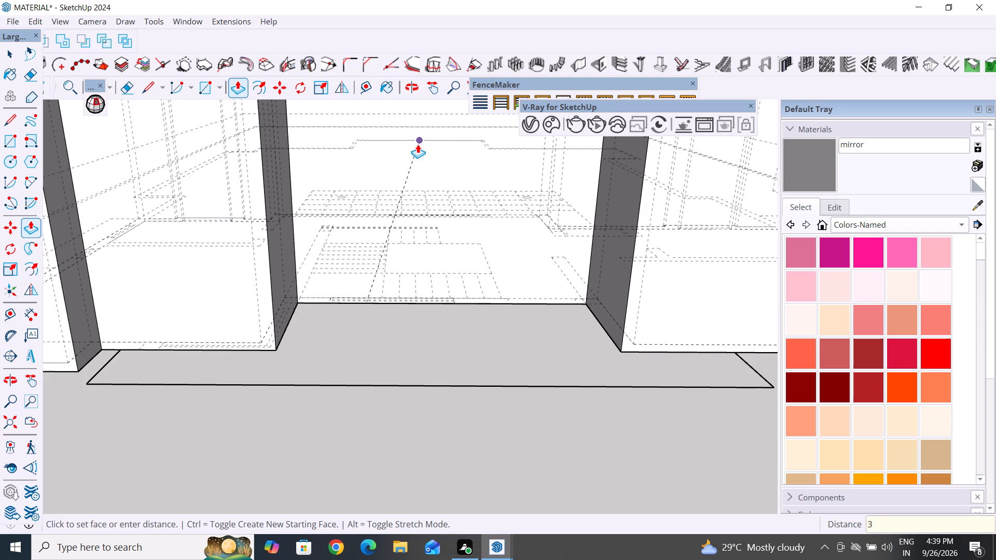
key(apostrophe)
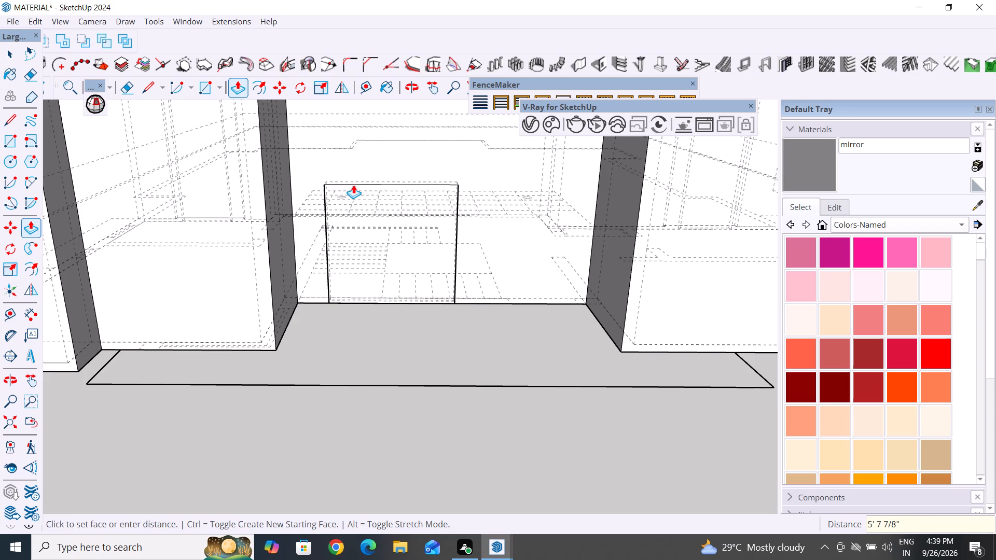
key(BackSpace)
key(BackSpace)
key(4)
key(apostrophe)
key(Return)
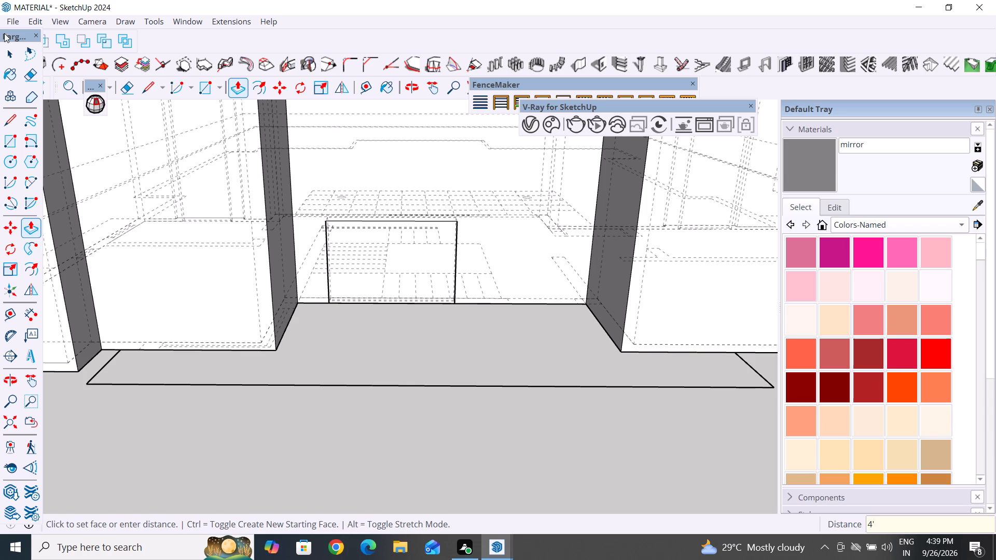
Extend the recessed-wall block's outer face about 1' 10 1/2" beyond the wall and its inner face about 2' 8 7/8" into the room.
click(16, 56)
click(234, 92)
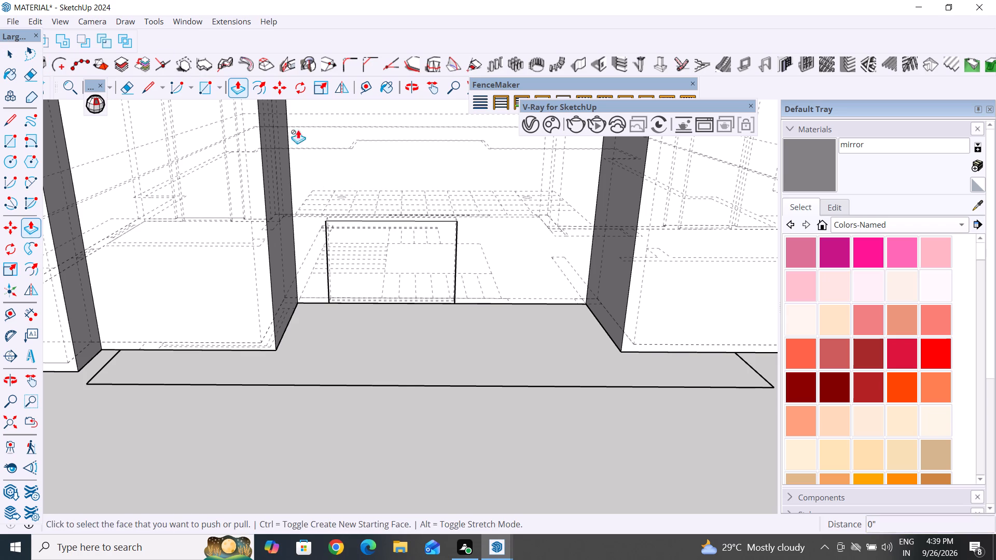
click(396, 255)
click(398, 266)
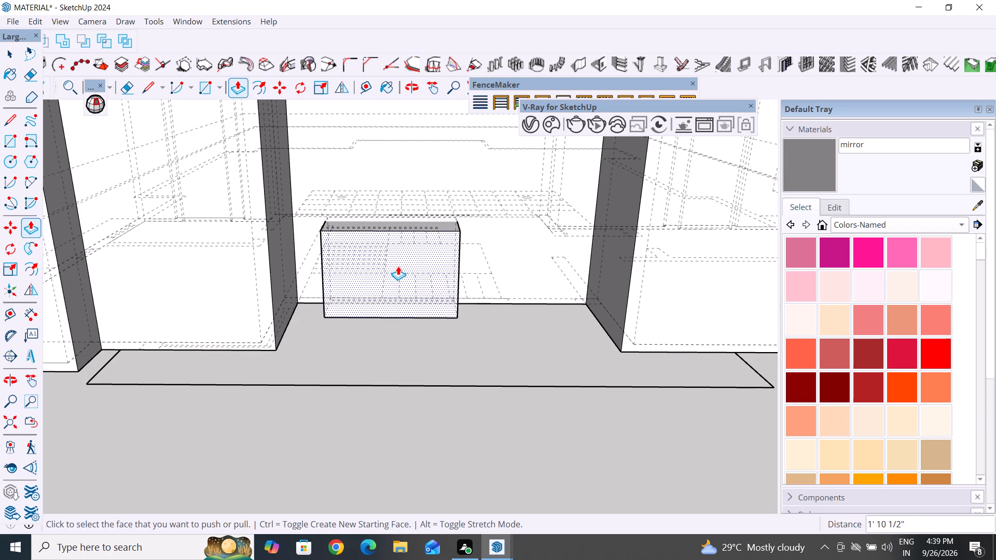
scroll(441, 333, down, 7)
middle_drag(525, 361, 0, 559)
middle_drag(472, 402, 434, 375)
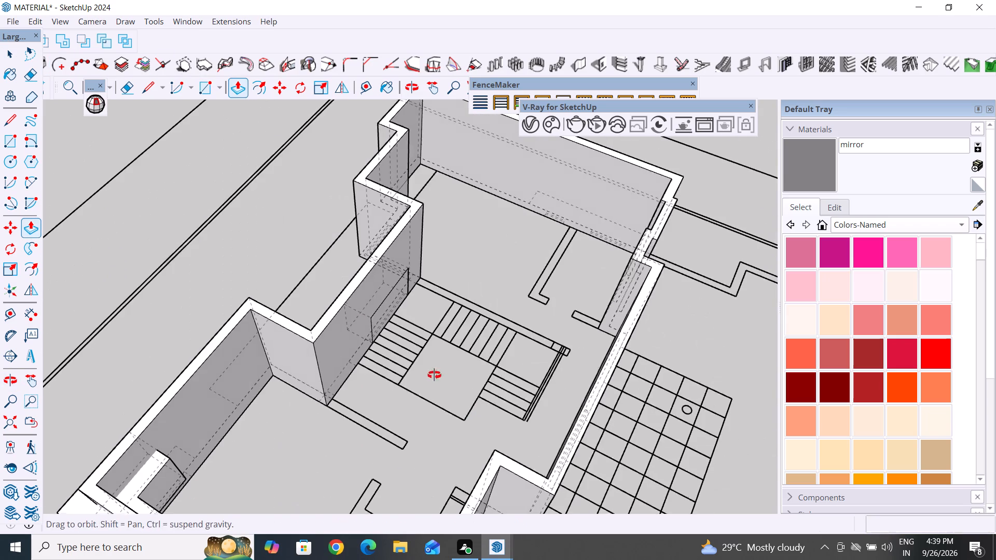
middle_drag(434, 375, 323, 292)
click(381, 306)
click(394, 323)
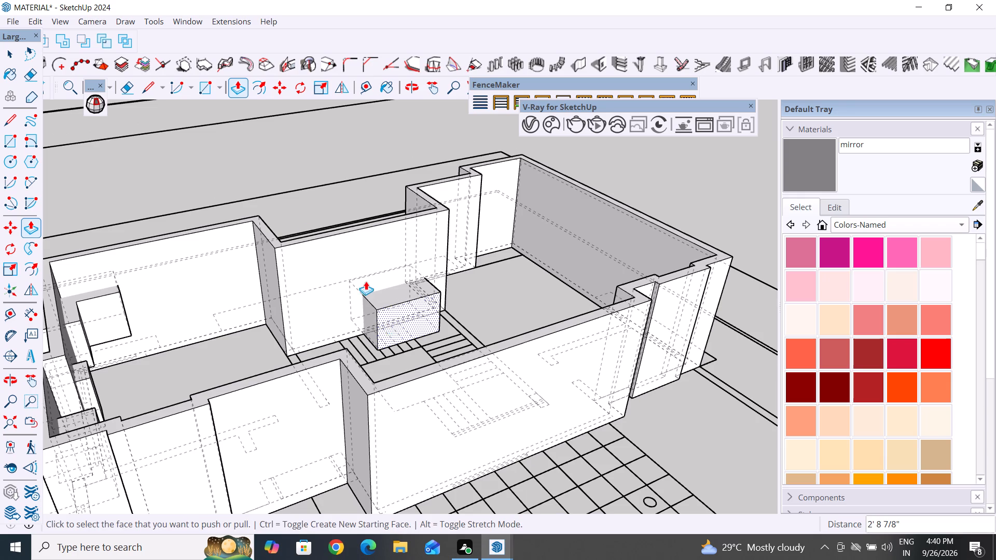
Make the whole window block in the recessed wall a group.
click(11, 54)
middle_drag(314, 411, 496, 467)
scroll(351, 362, up, 5)
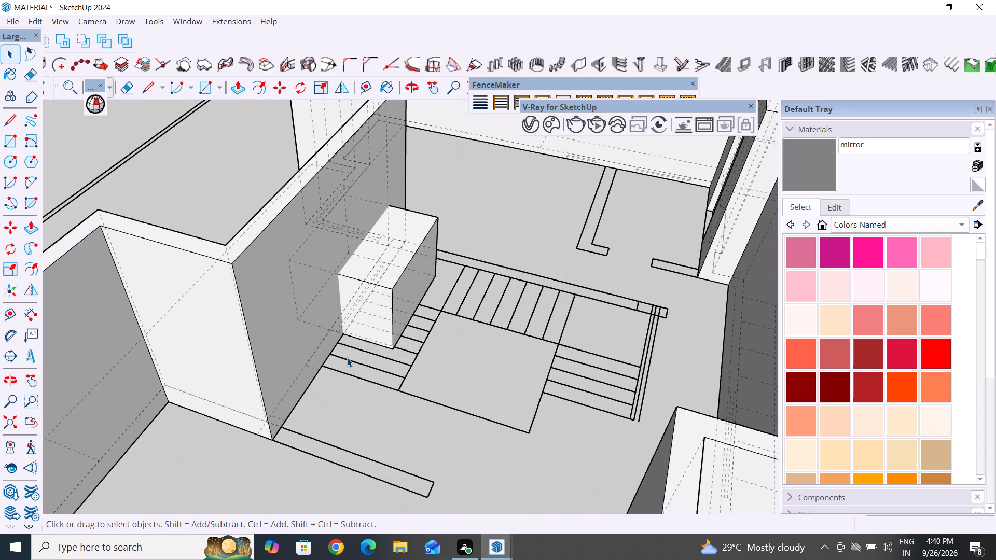
triple_click(403, 316)
double_click(403, 316)
right_click(403, 316)
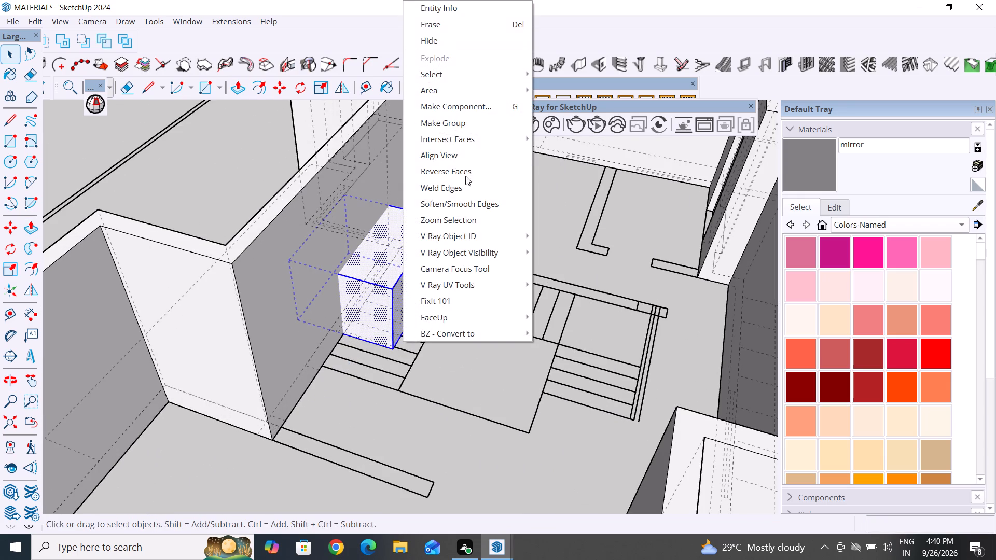
click(458, 120)
Move the grouped window block in the recessed wall straight up 3'.
scroll(509, 418, down, 6)
middle_drag(361, 389, 960, 339)
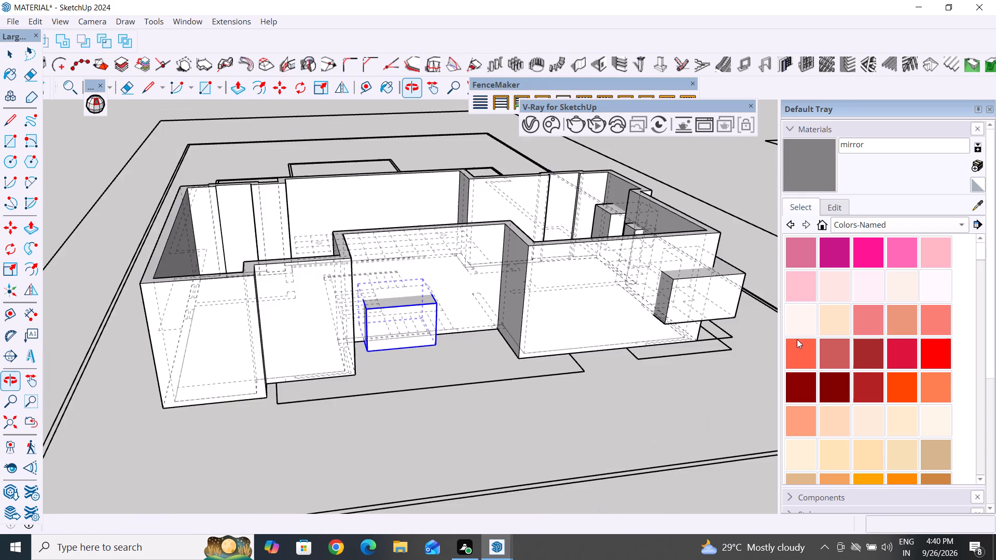
middle_drag(486, 358, 577, 357)
middle_drag(504, 349, 213, 322)
scroll(286, 313, up, 7)
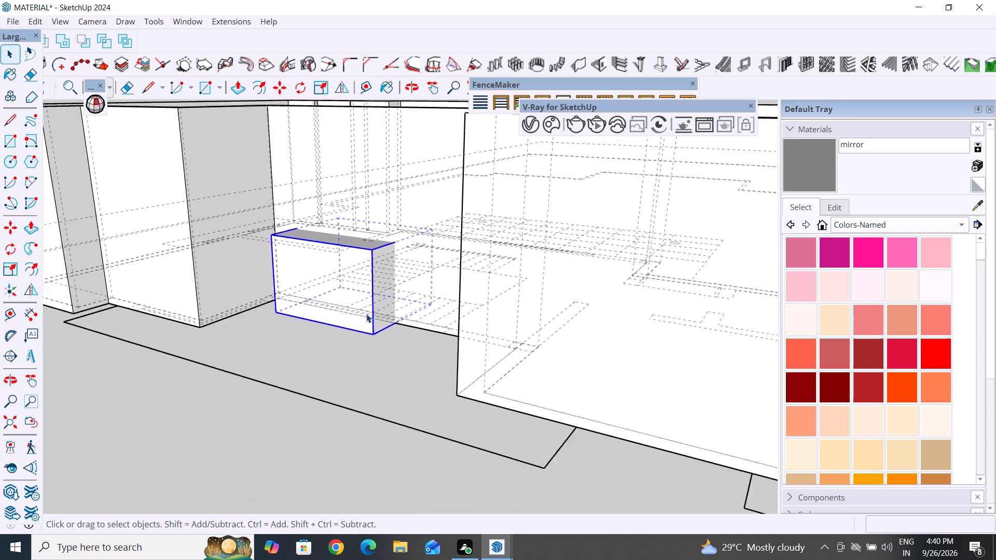
scroll(366, 314, up, 2)
key(m)
scroll(407, 330, up, 2)
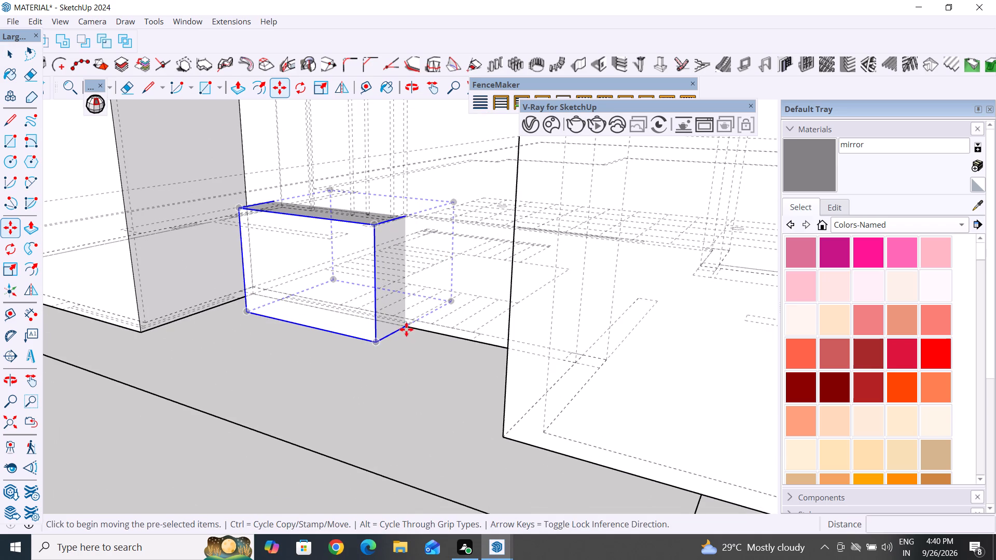
scroll(406, 329, up, 2)
click(404, 326)
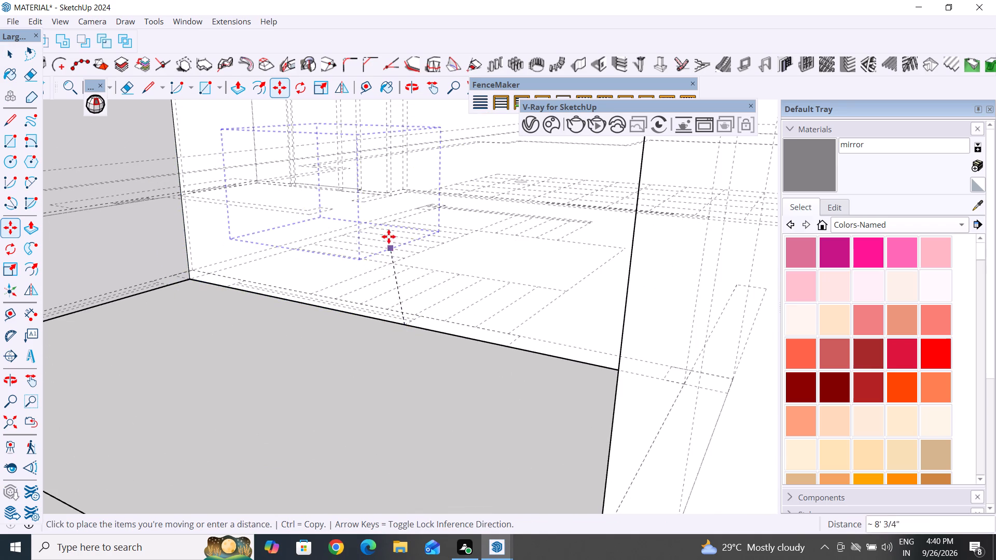
scroll(418, 236, down, 11)
middle_drag(416, 259, 472, 398)
scroll(417, 260, up, 1)
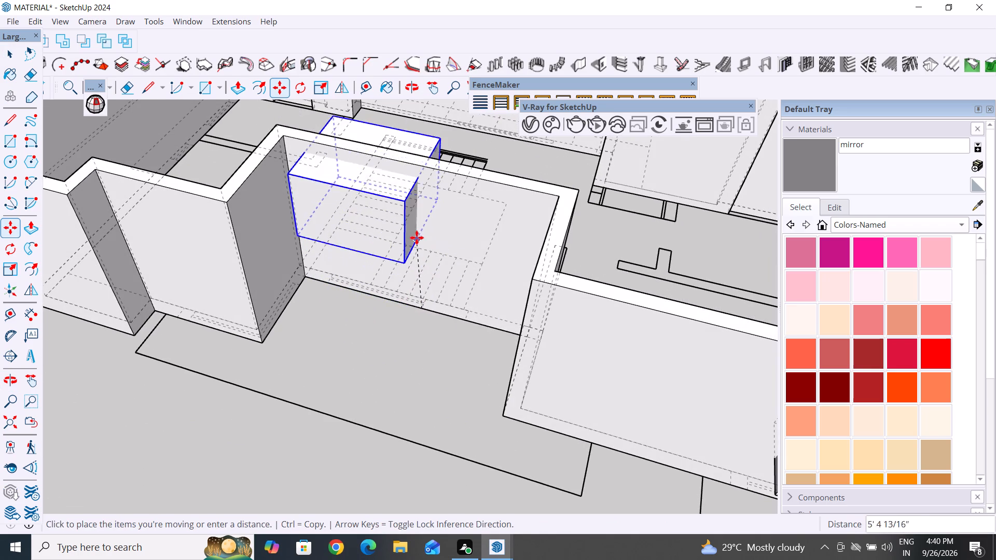
middle_drag(429, 241, 539, 0)
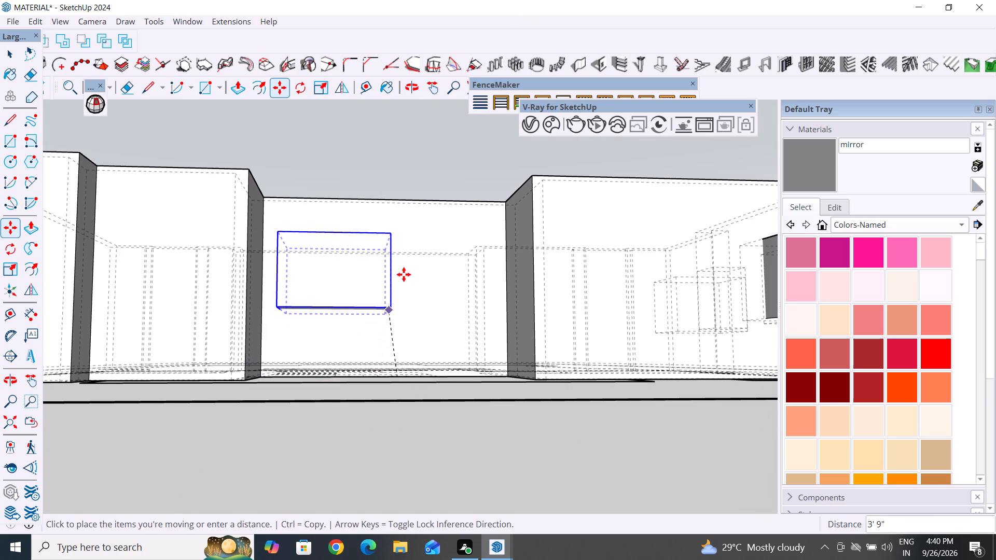
key(3)
key(apostrophe)
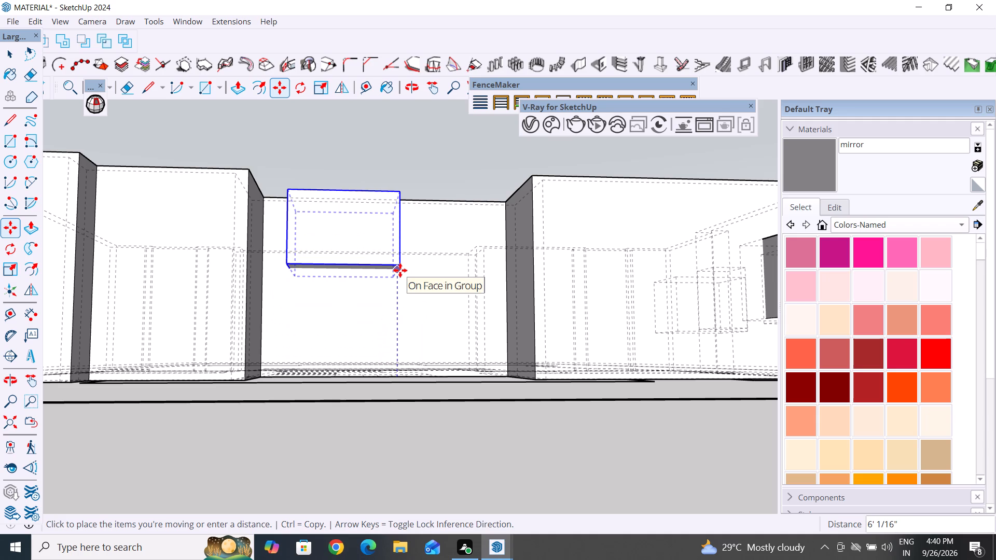
key(Return)
scroll(553, 367, down, 7)
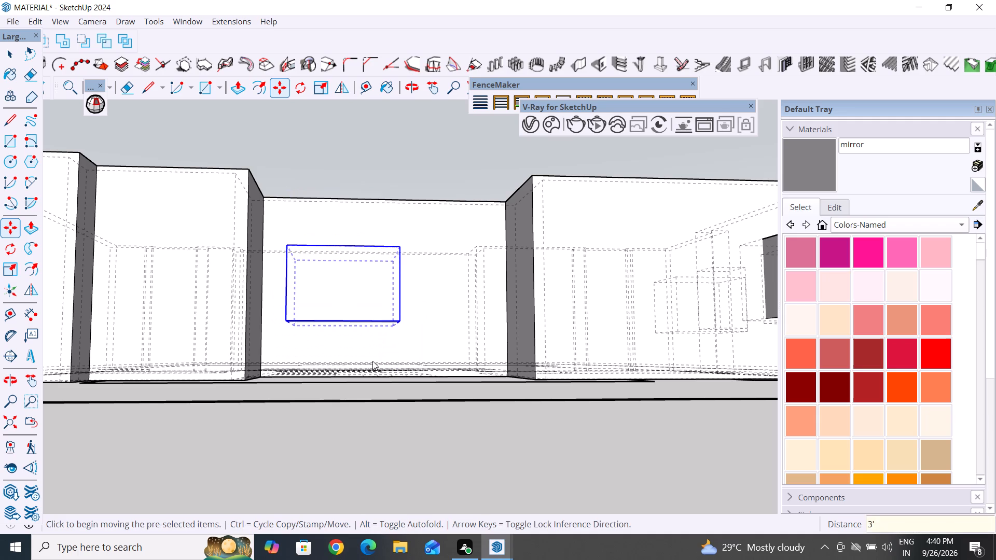
middle_drag(467, 442, 458, 559)
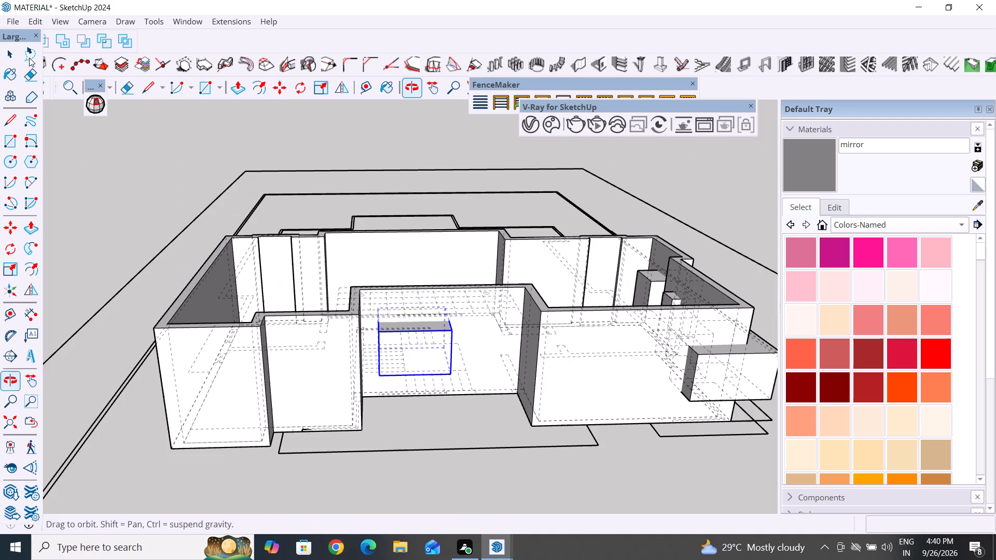
click(12, 52)
scroll(519, 378, down, 7)
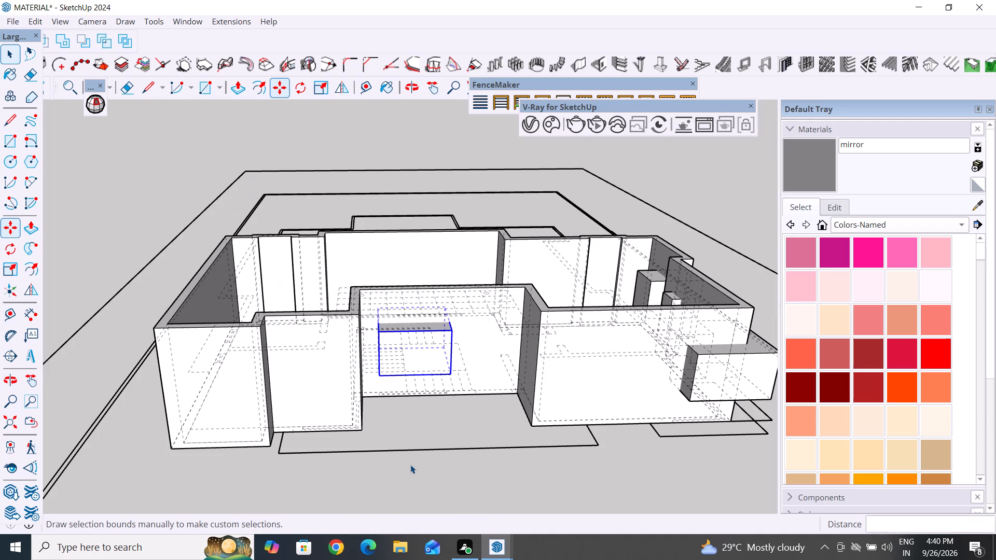
click(12, 53)
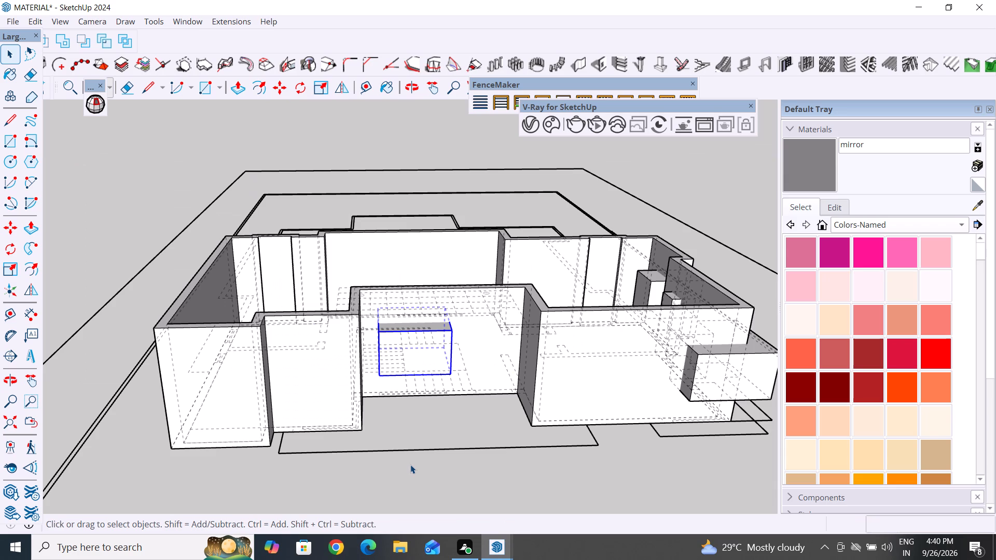
Trace the L-shaped corner window outline beside the recess with lines, about 4' per inner side and 4' 9" per outer side.
middle_drag(472, 438, 357, 505)
scroll(344, 437, up, 3)
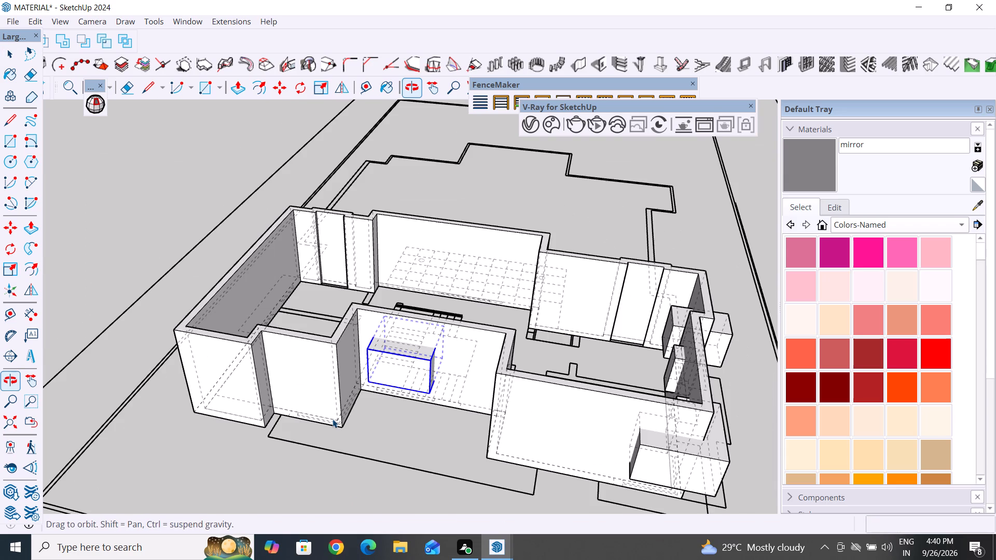
scroll(333, 419, up, 7)
middle_drag(386, 469, 236, 485)
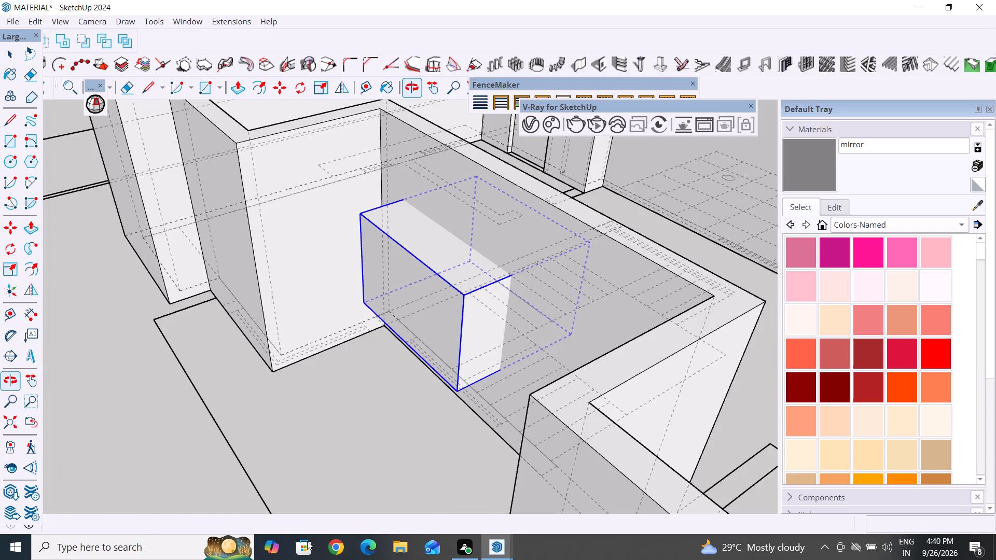
scroll(364, 304, up, 4)
middle_drag(424, 402, 307, 541)
scroll(426, 411, up, 1)
middle_drag(307, 541, 469, 438)
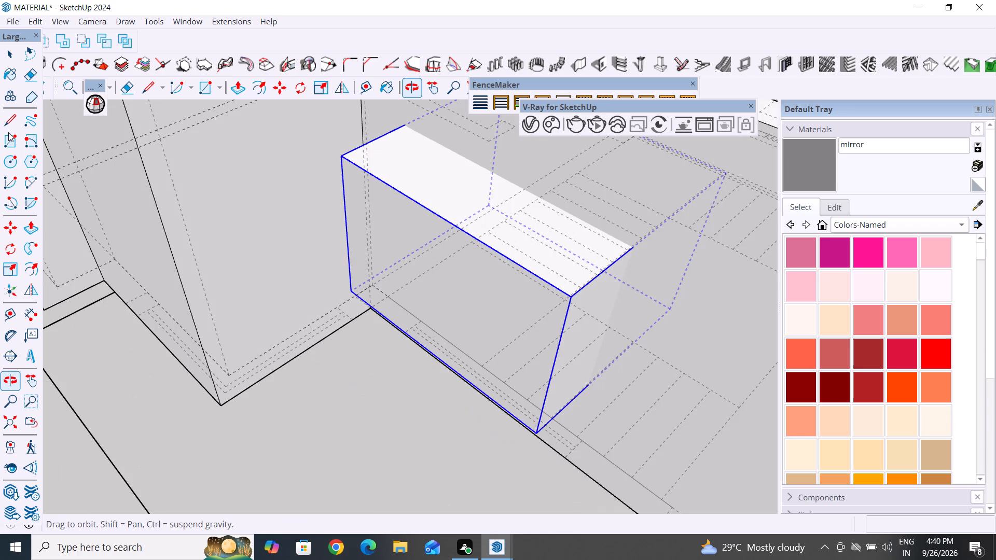
click(8, 121)
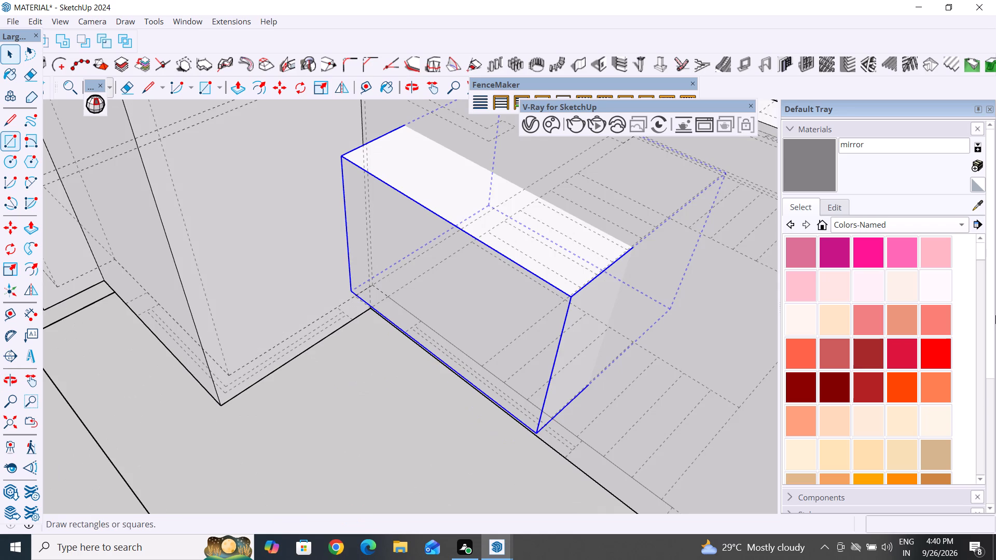
scroll(296, 499, up, 1)
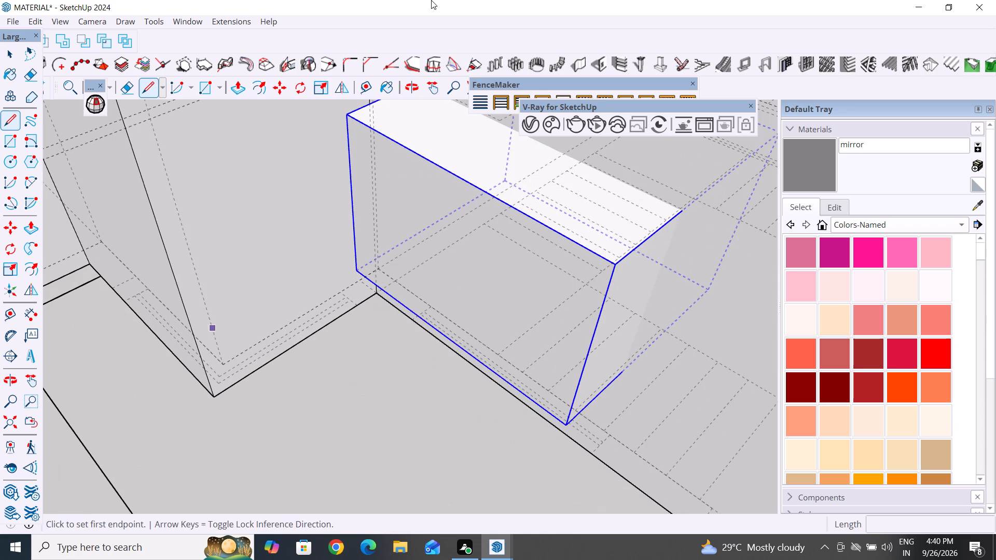
scroll(181, 160, up, 1)
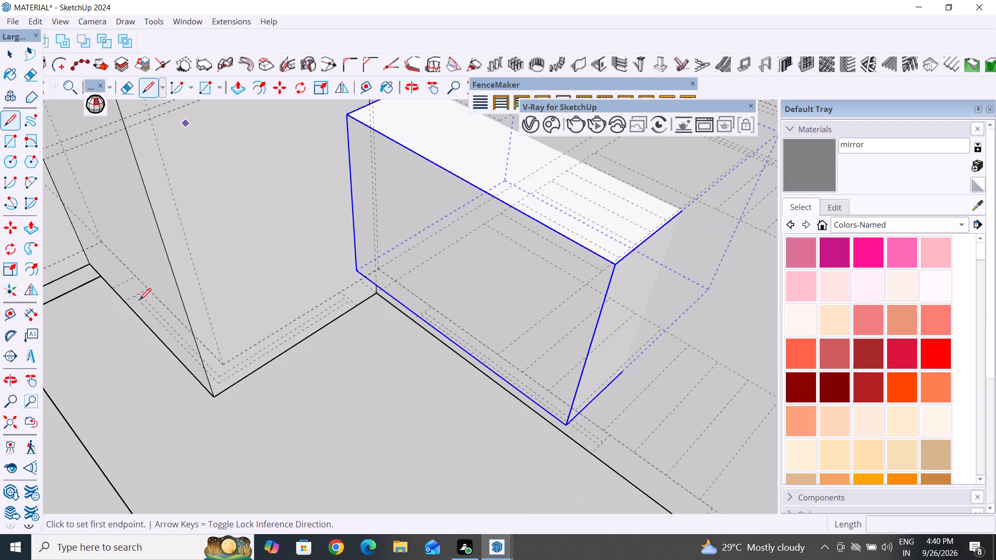
click(144, 297)
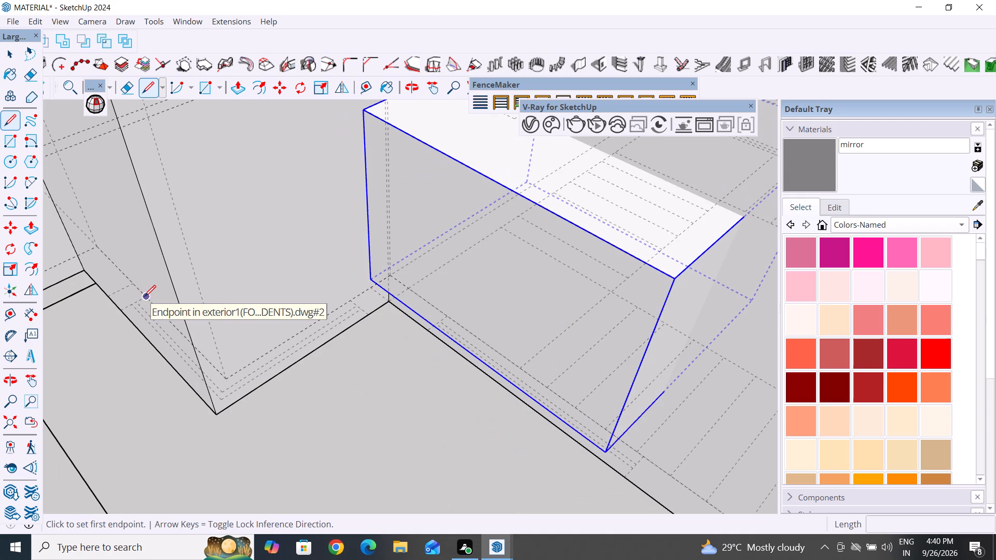
click(224, 377)
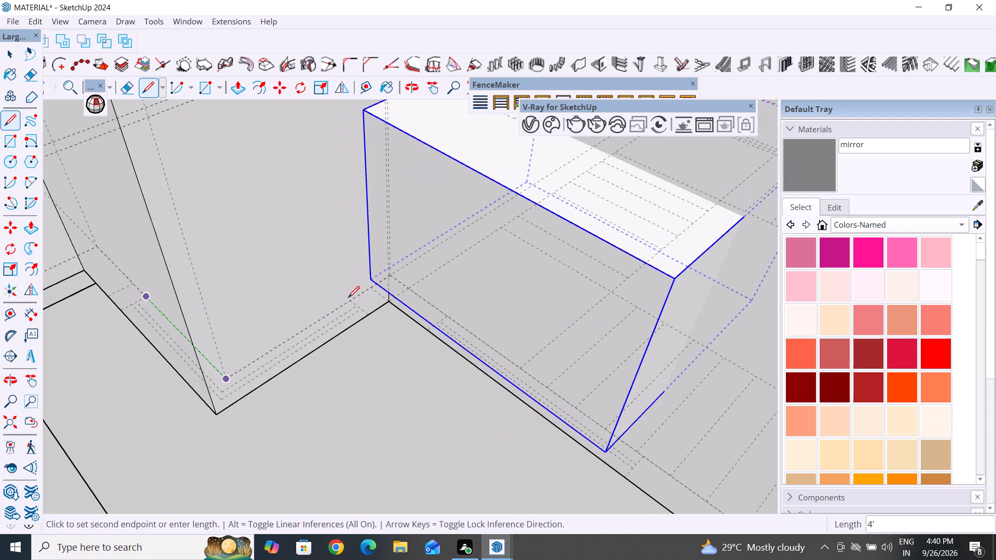
click(348, 298)
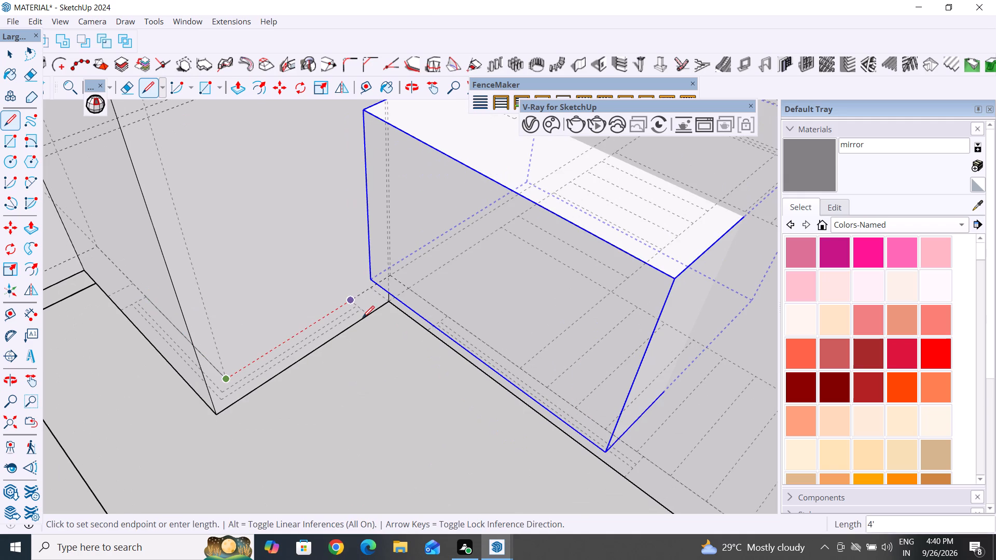
click(369, 318)
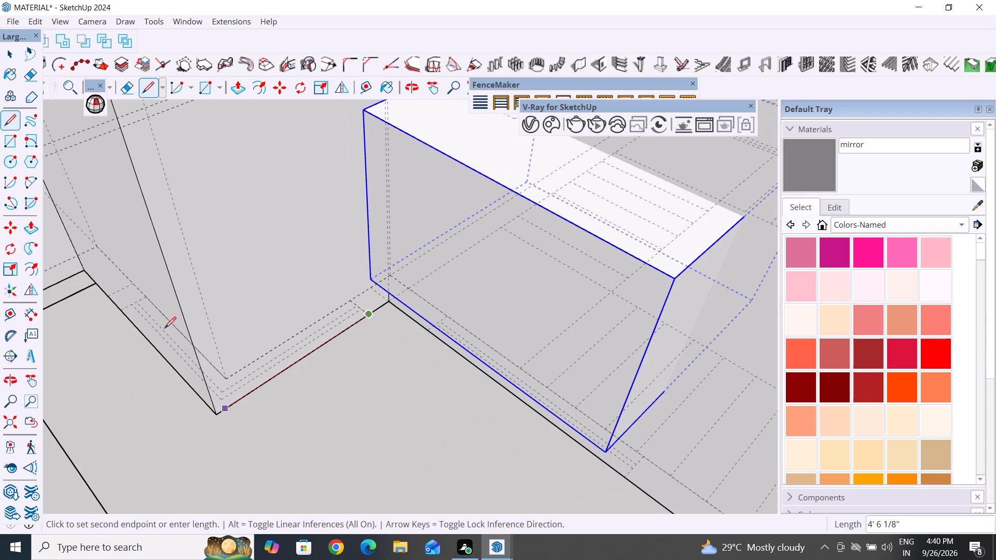
click(219, 415)
click(123, 307)
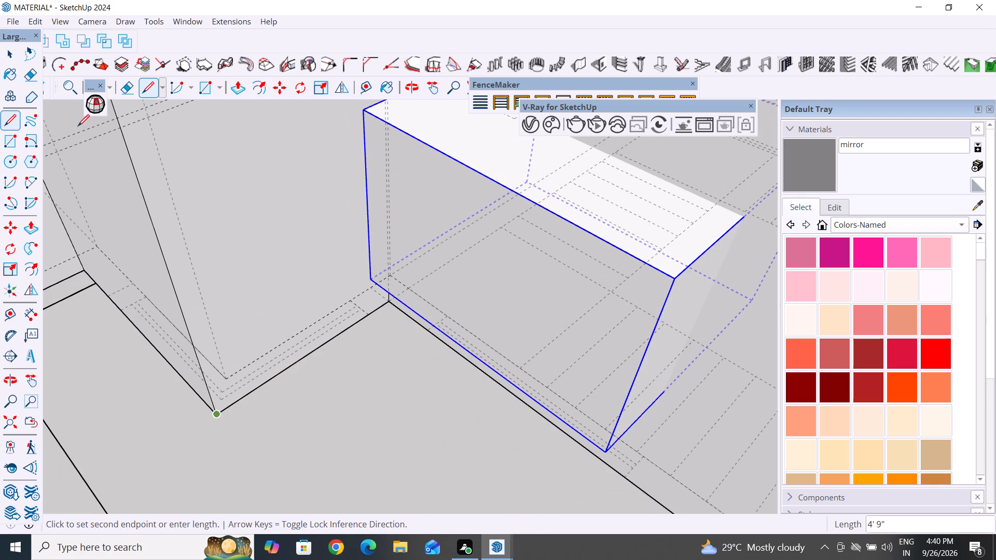
click(8, 46)
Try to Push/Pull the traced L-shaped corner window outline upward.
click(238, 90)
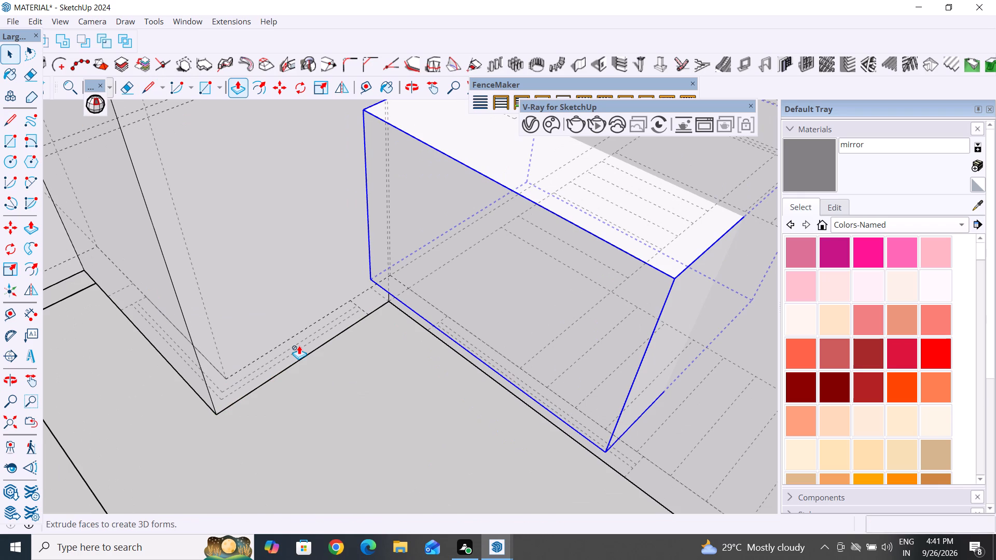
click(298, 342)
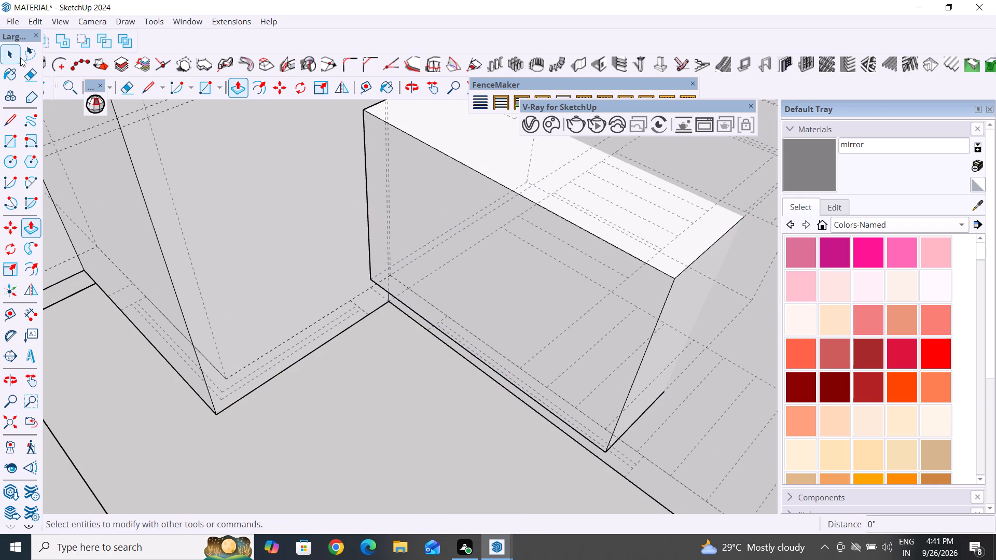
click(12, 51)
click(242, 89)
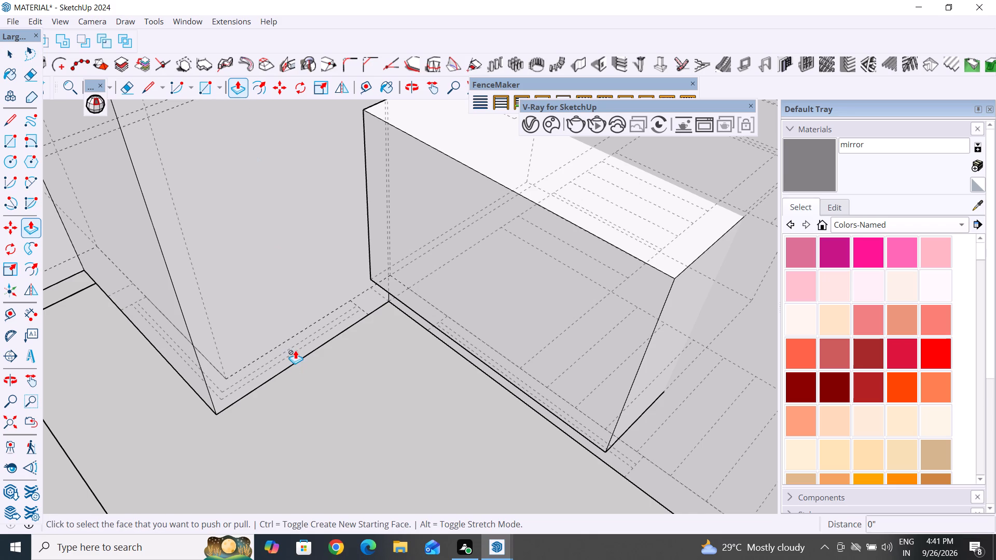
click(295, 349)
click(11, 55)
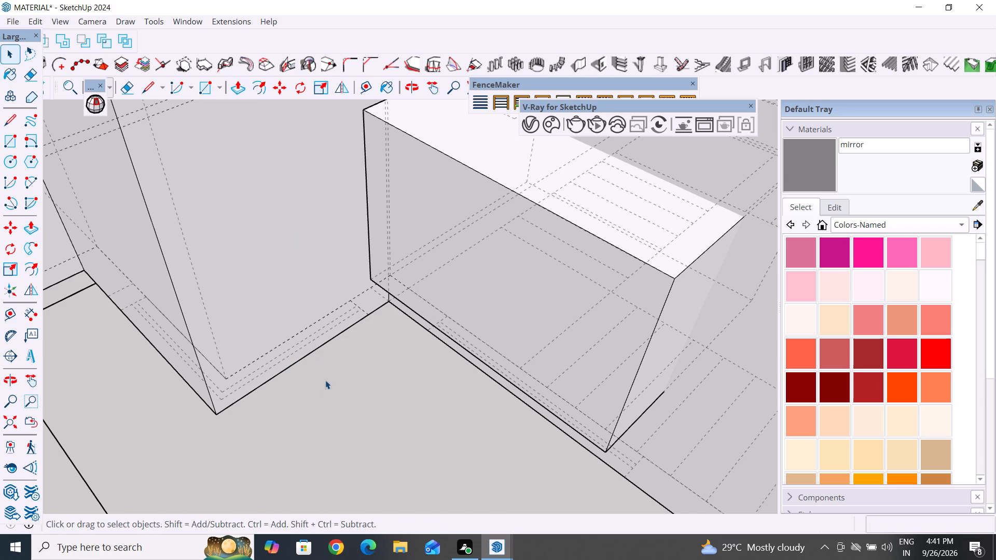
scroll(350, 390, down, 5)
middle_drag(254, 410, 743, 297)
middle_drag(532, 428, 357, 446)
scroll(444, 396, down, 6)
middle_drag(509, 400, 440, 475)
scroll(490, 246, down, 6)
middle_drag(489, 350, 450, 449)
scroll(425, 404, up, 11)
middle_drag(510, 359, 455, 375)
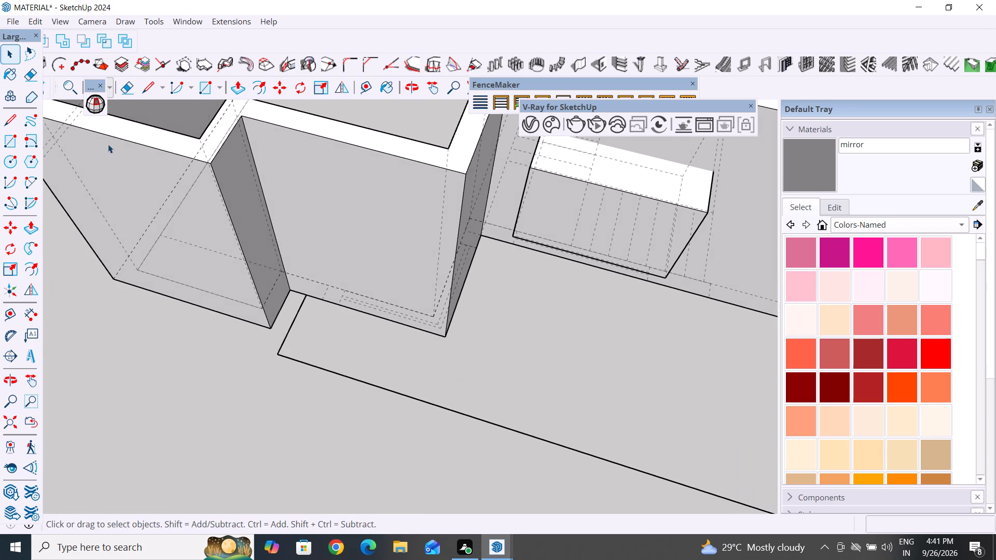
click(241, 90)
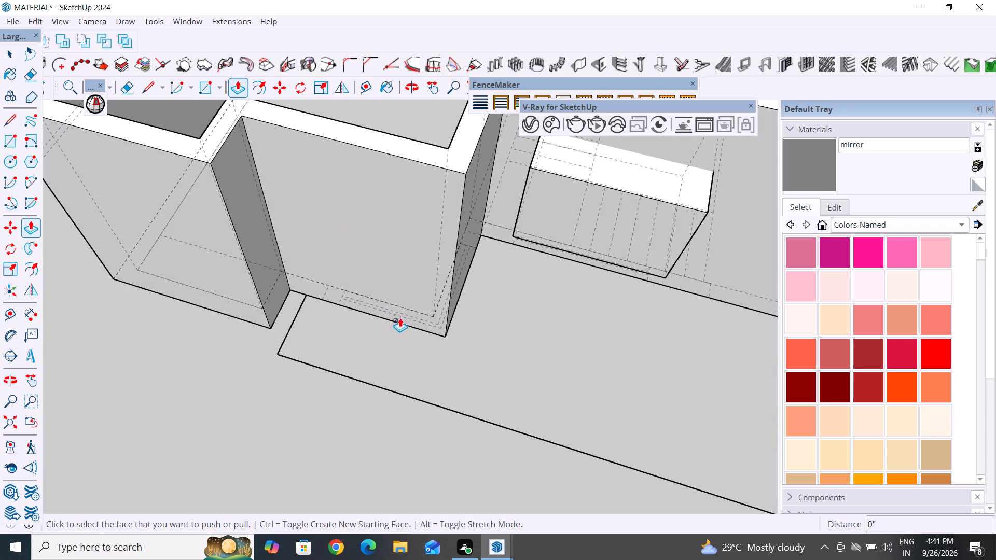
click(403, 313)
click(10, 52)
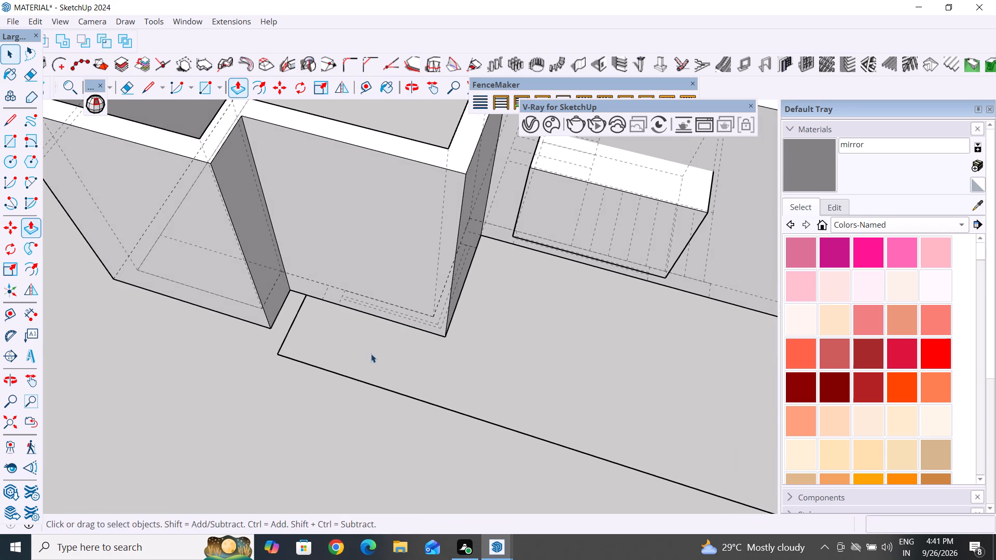
Retrace the L-shaped corner window outline at the wall base with lines, about 4' 9" along the outer side and 4' along the inner side.
middle_drag(381, 361, 556, 165)
double_click(569, 345)
middle_drag(569, 347, 436, 481)
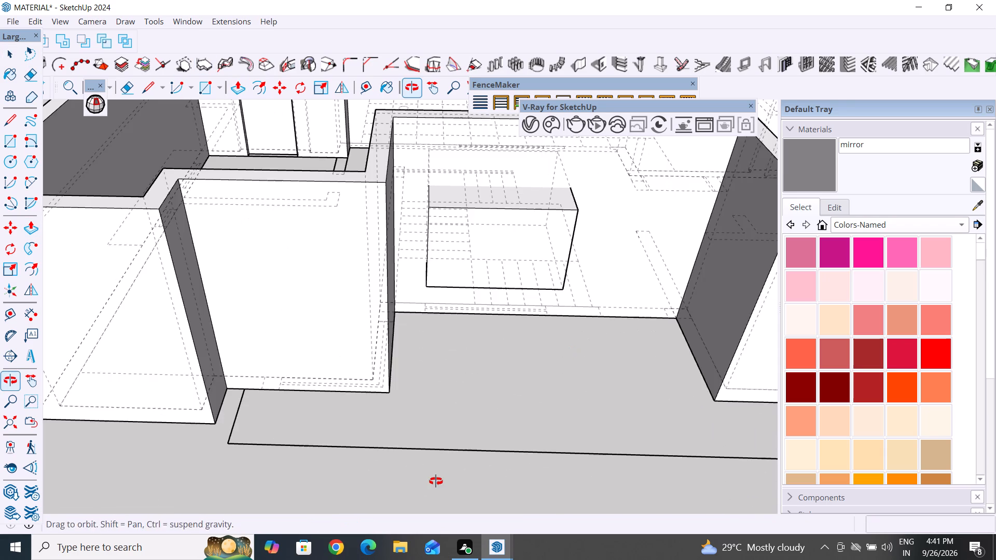
click(5, 122)
scroll(197, 403, up, 9)
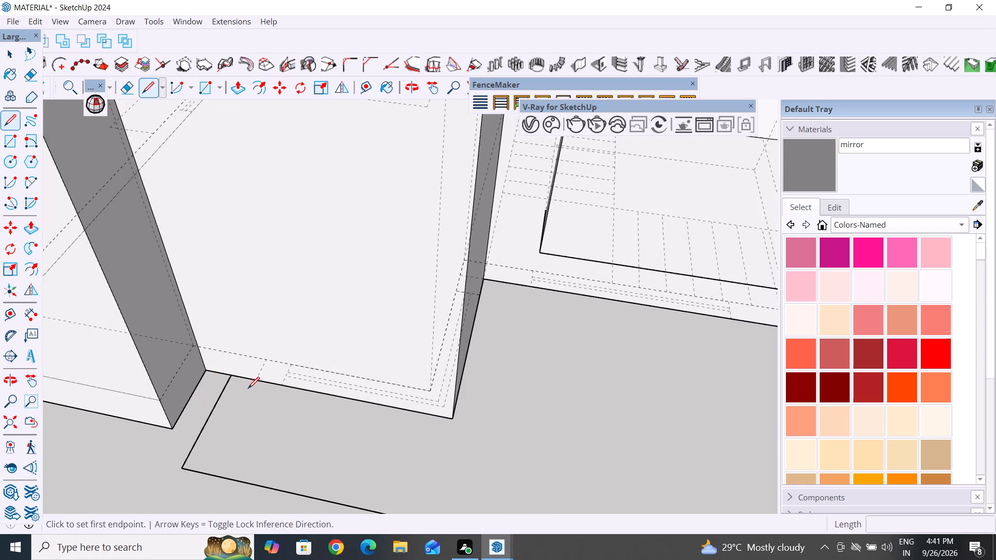
scroll(248, 388, up, 6)
click(291, 346)
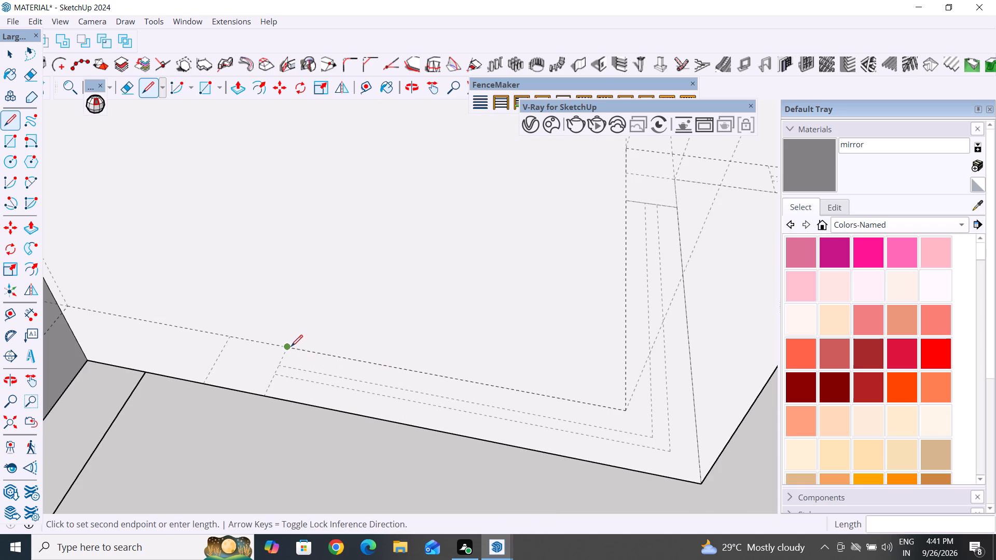
click(265, 397)
scroll(448, 431, down, 6)
click(588, 460)
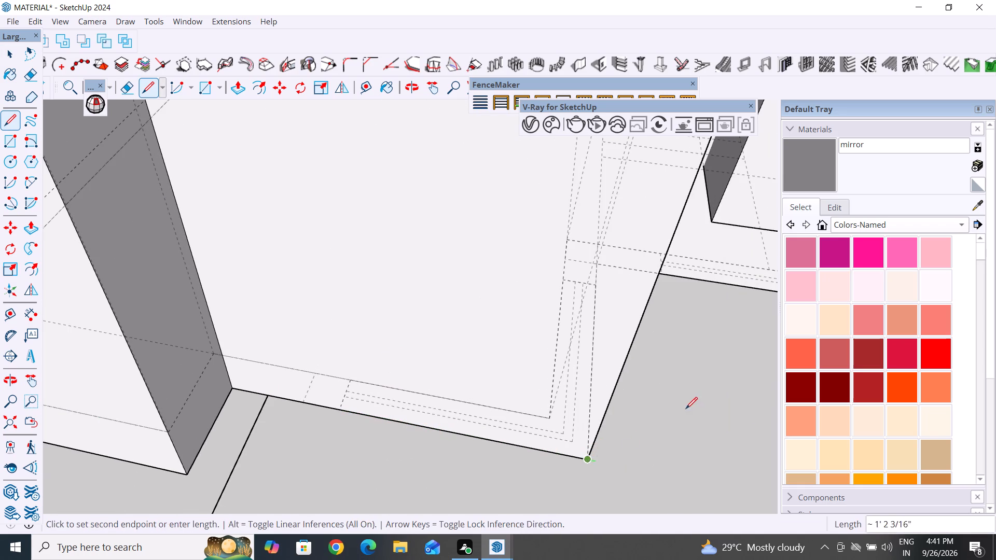
scroll(689, 409, down, 1)
middle_drag(689, 409, 446, 352)
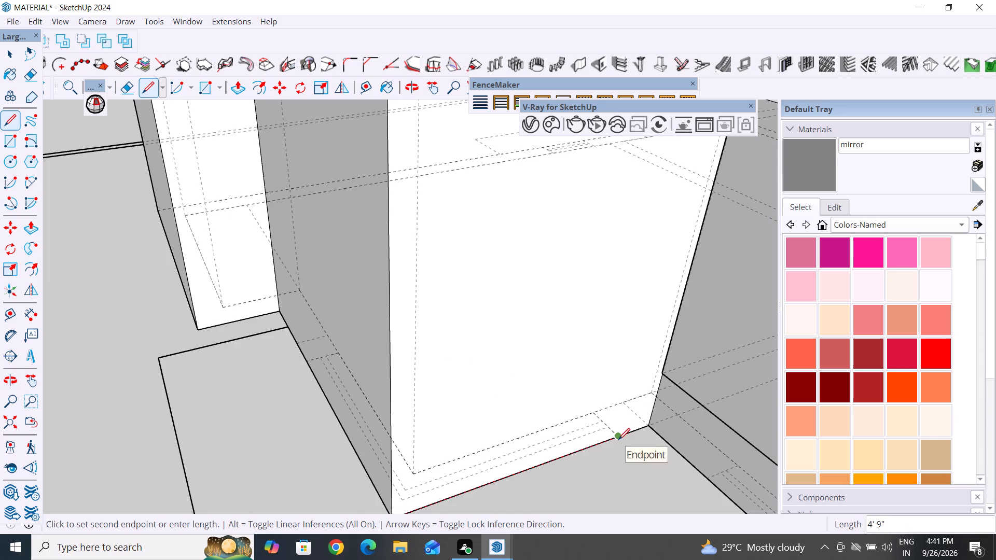
click(618, 440)
click(594, 410)
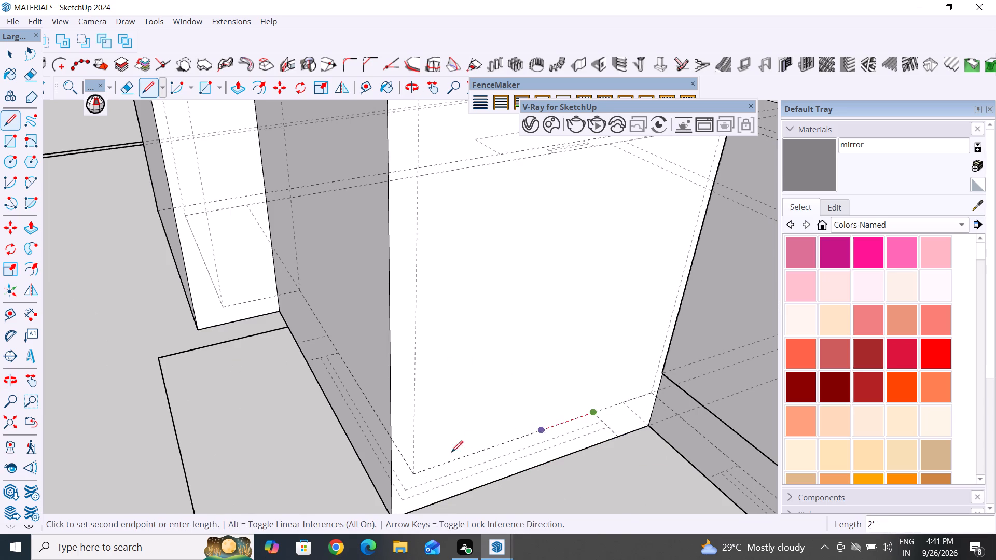
click(418, 471)
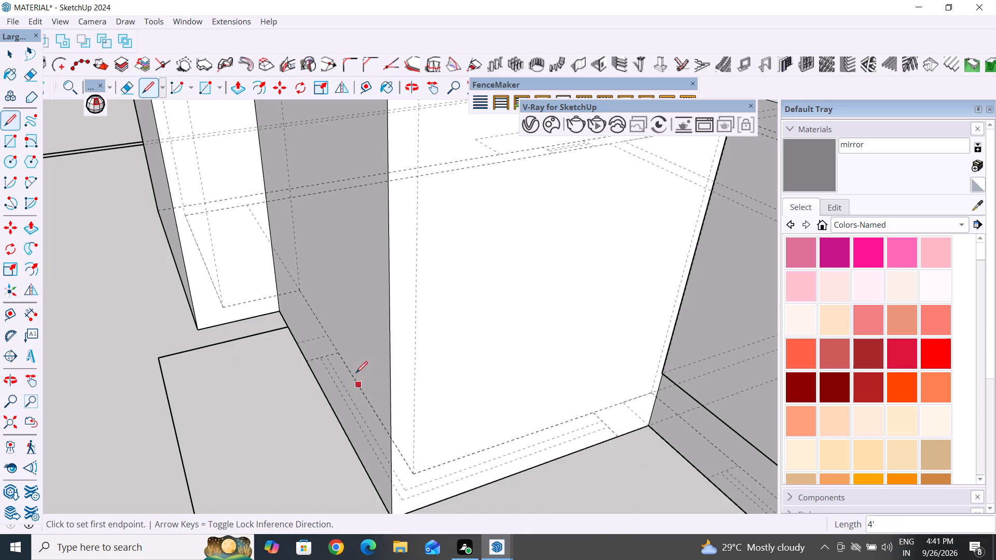
click(336, 351)
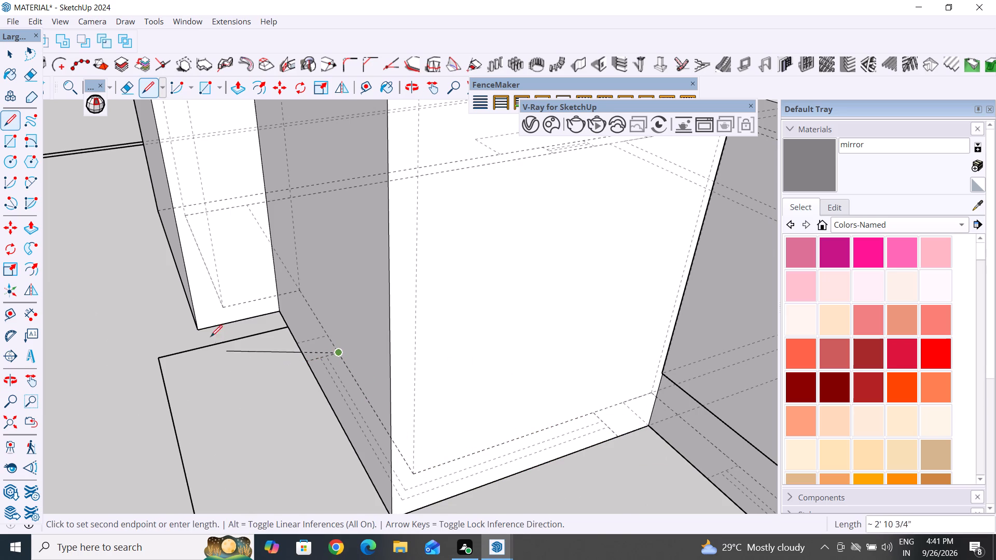
key(space)
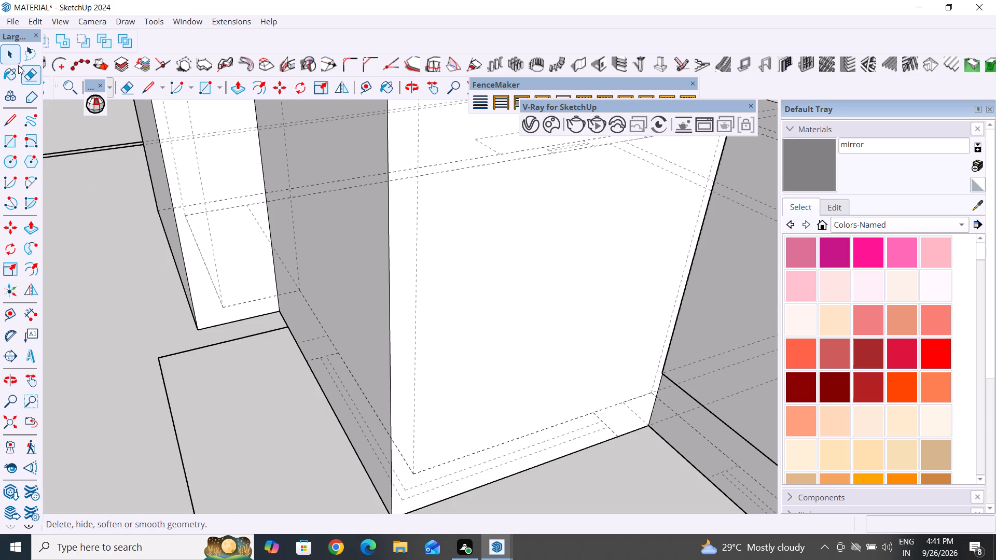
click(12, 54)
Push/Pull the L-shaped corner window outline upward 4'.
click(238, 92)
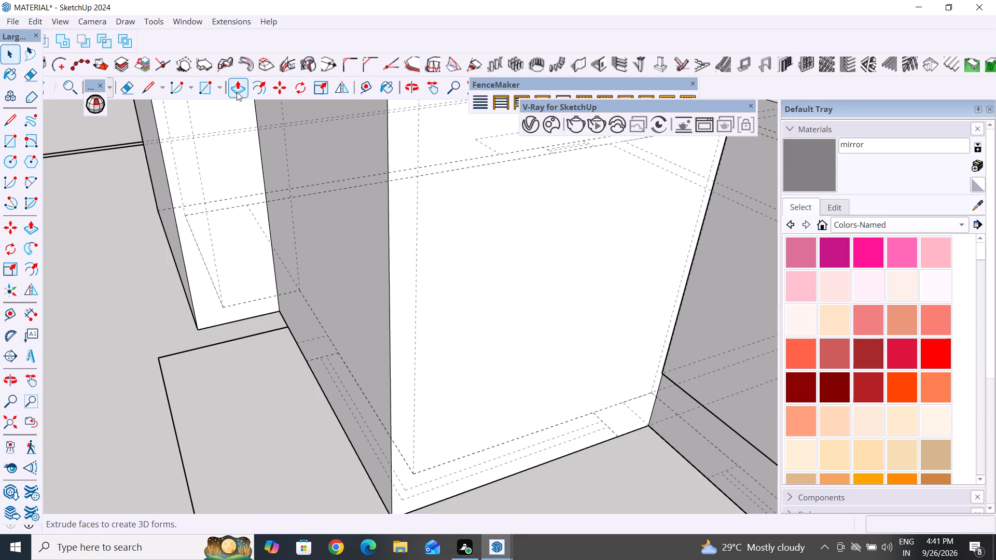
click(521, 454)
scroll(513, 388, down, 2)
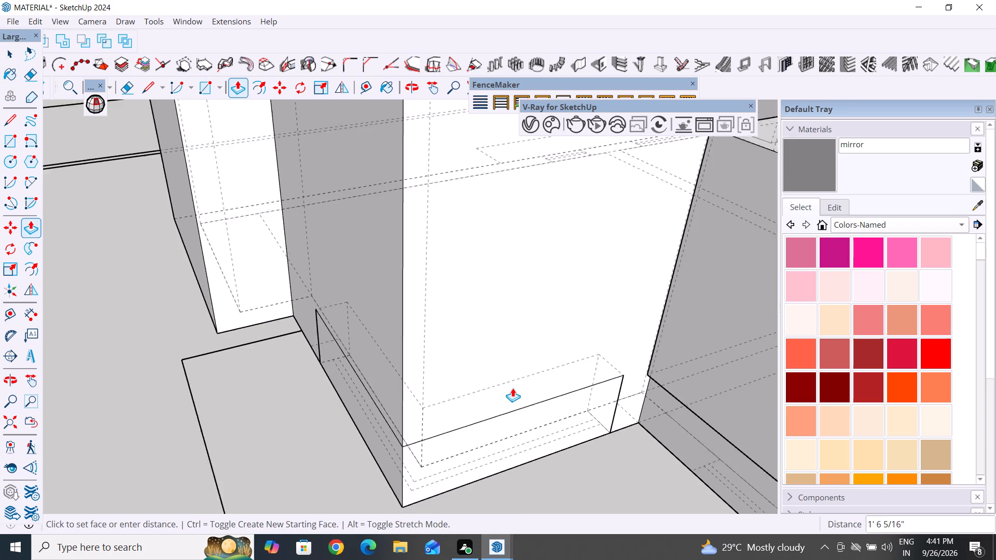
scroll(513, 388, down, 4)
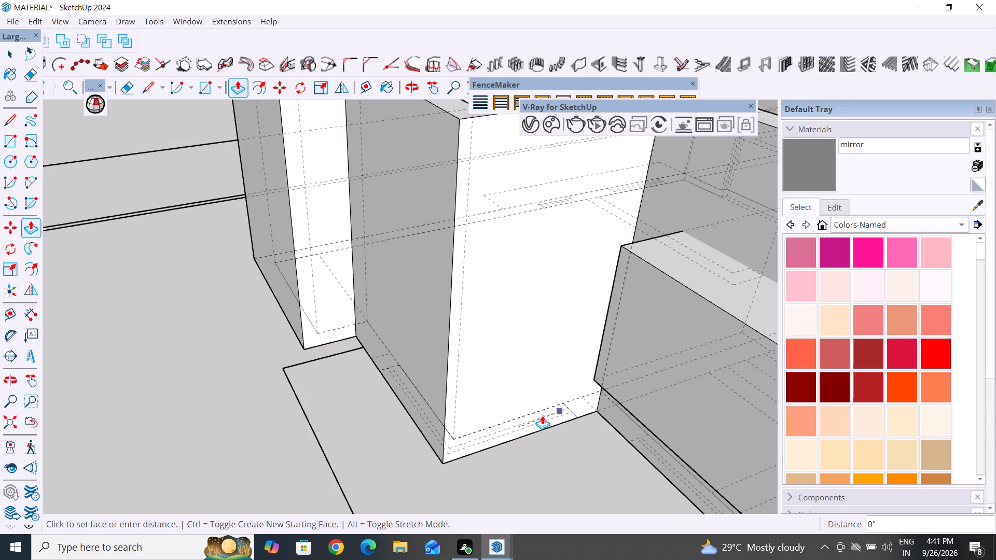
key(4)
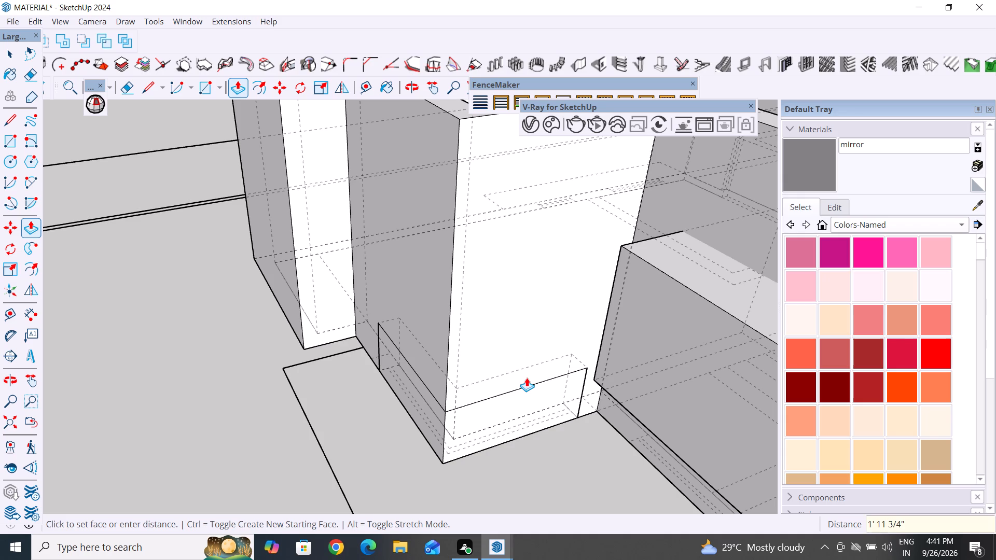
key(apostrophe)
key(Return)
click(10, 55)
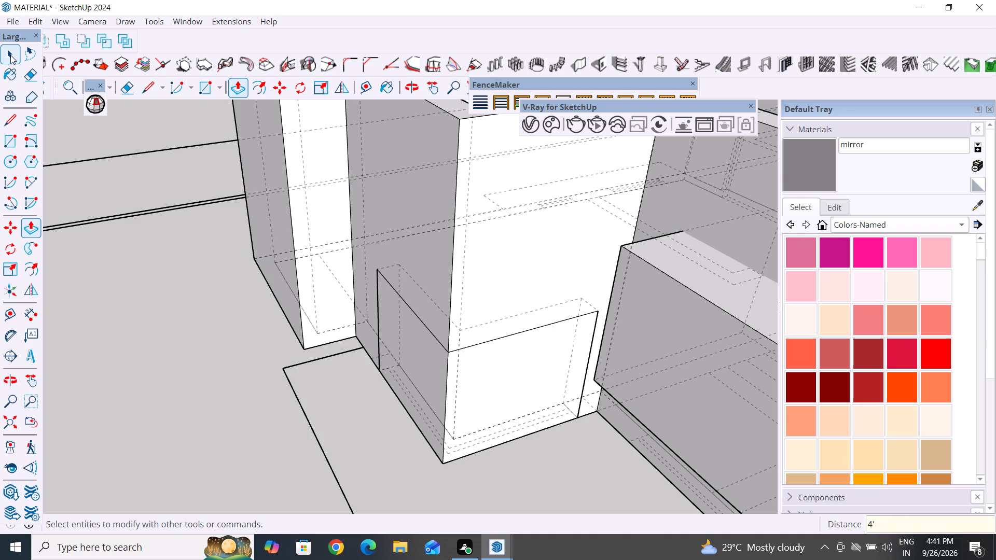
Pull both outer faces of the L-shaped corner block outward past the walls, the second by about 5 5/16".
click(241, 86)
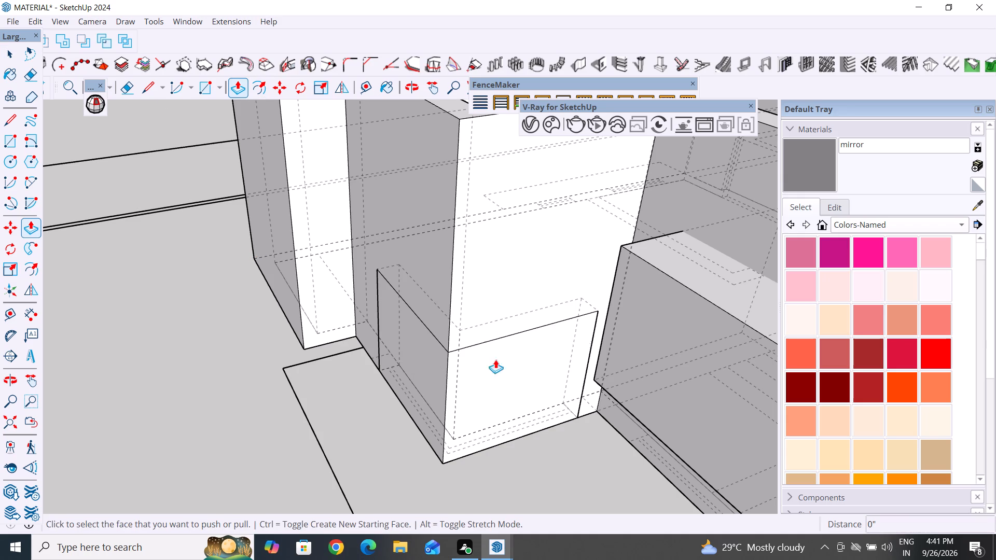
click(503, 369)
click(505, 375)
middle_drag(412, 408, 598, 377)
middle_drag(341, 440, 455, 479)
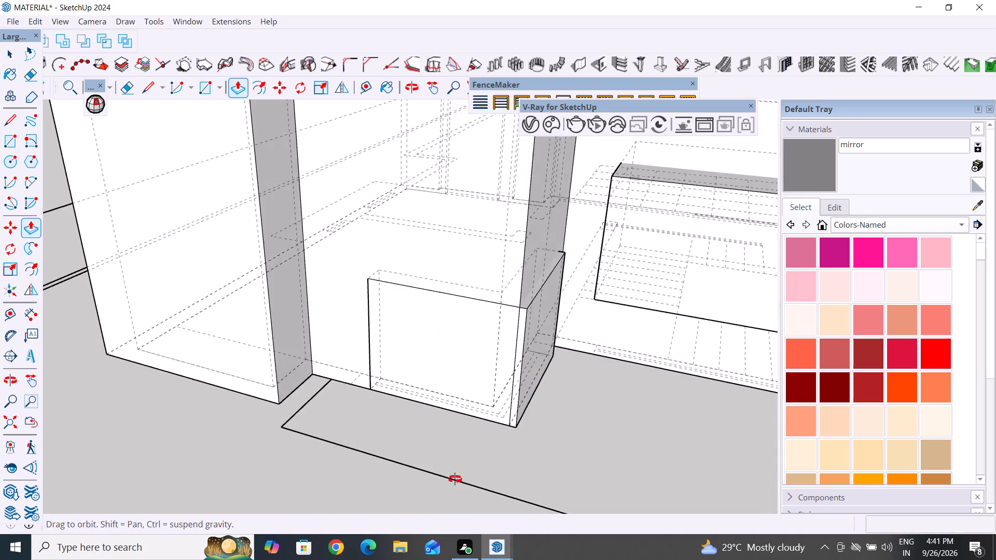
middle_drag(455, 479, 505, 480)
click(465, 329)
click(468, 338)
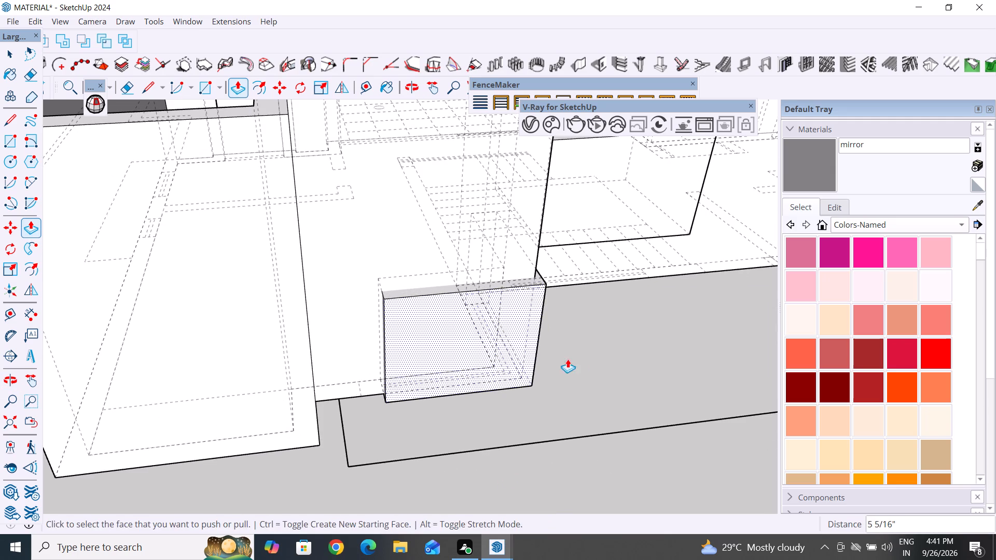
Pull both inner faces of the L-shaped corner block out past the walls, the second by about 7 1/4".
middle_drag(600, 368, 801, 448)
middle_drag(272, 419, 843, 461)
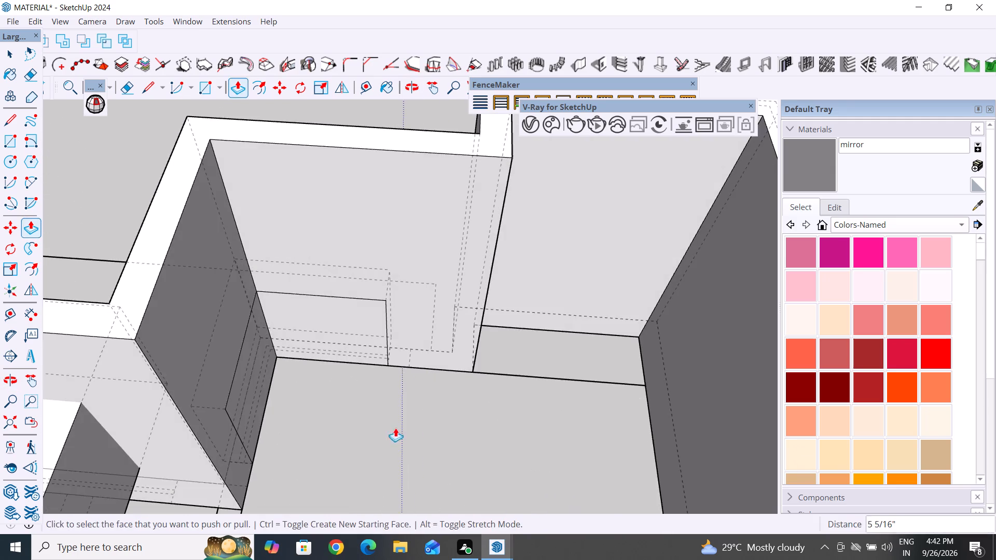
middle_drag(409, 439, 482, 460)
middle_drag(370, 437, 178, 286)
scroll(254, 349, up, 5)
click(252, 348)
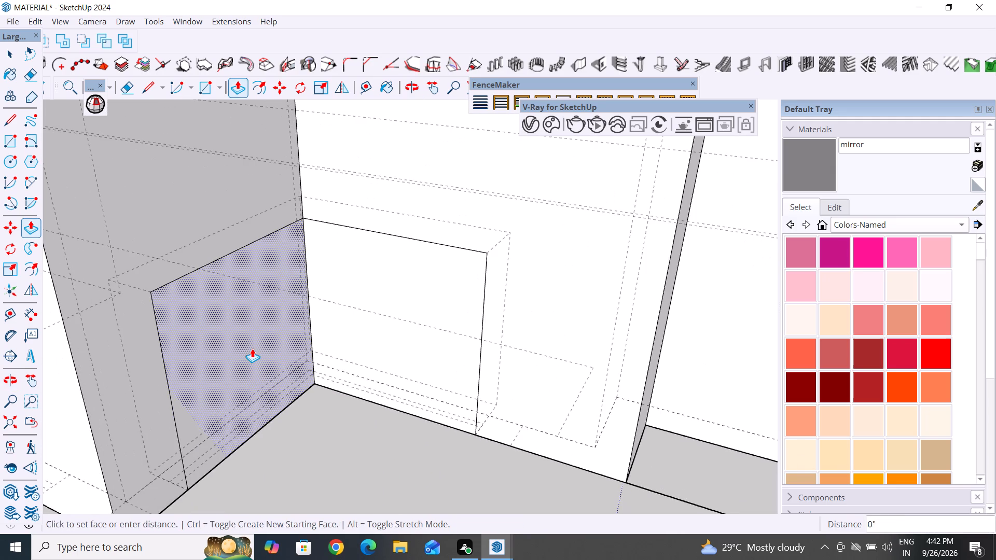
click(270, 360)
click(394, 339)
click(383, 358)
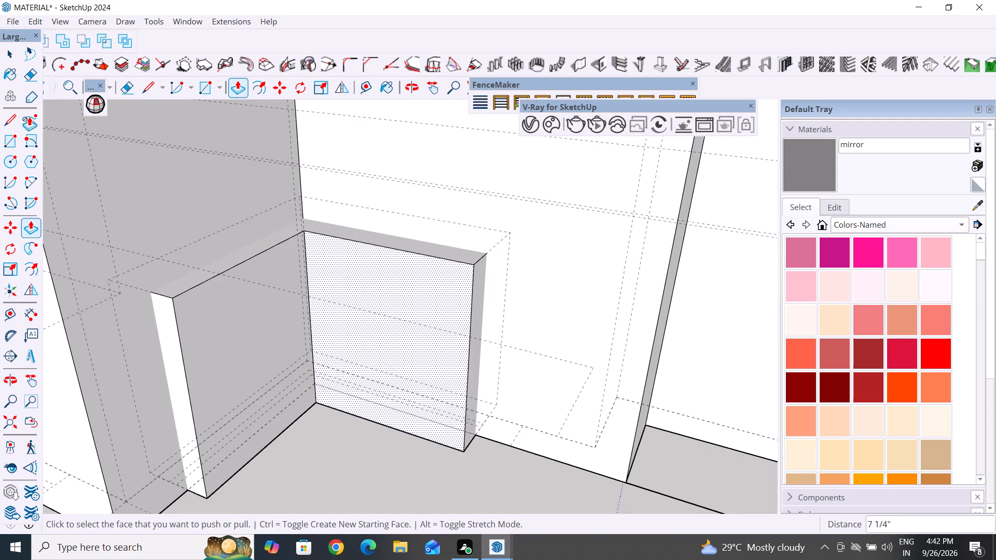
Make the whole L-shaped corner window block a group.
click(6, 50)
triple_click(183, 339)
click(183, 339)
right_click(183, 339)
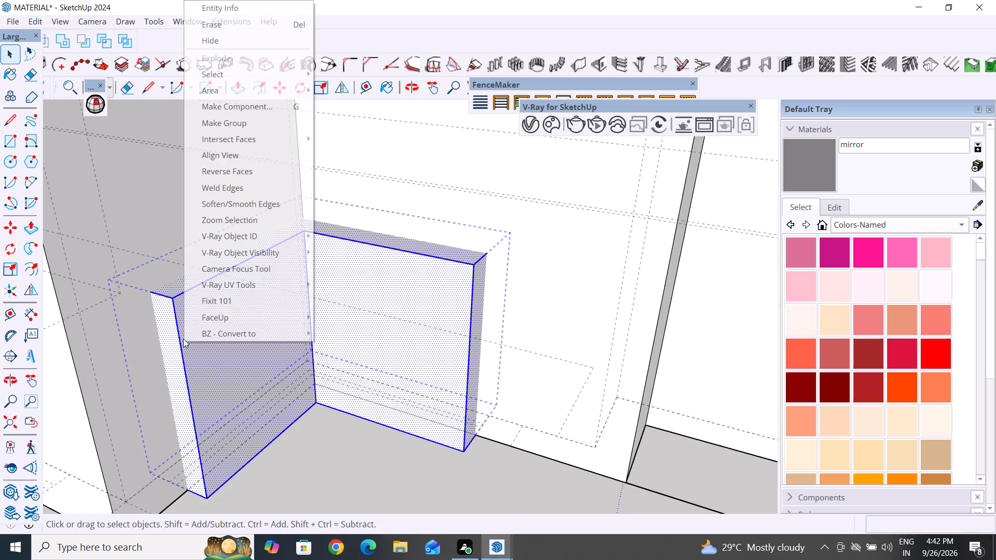
click(252, 116)
Move the grouped L-shaped corner window block straight up 3'.
scroll(288, 381, down, 6)
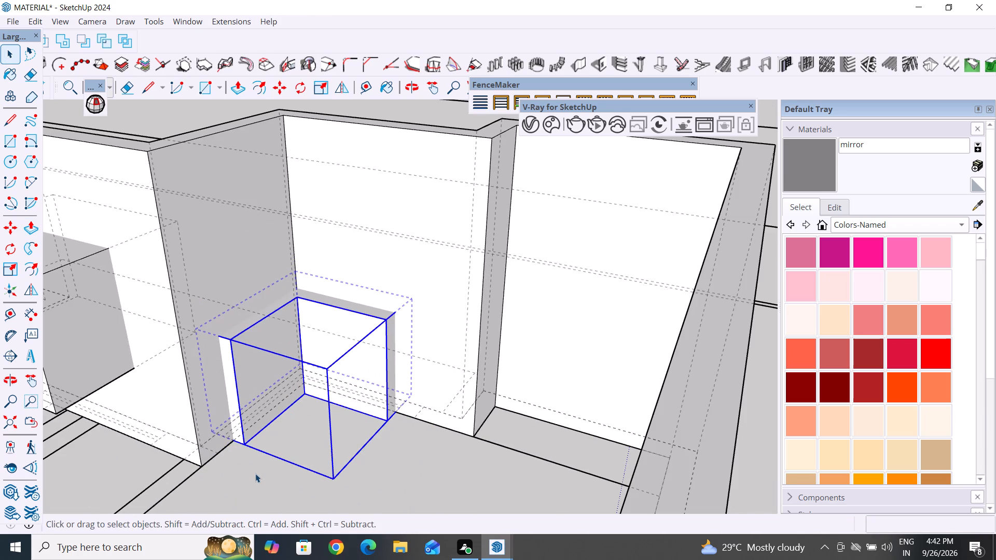
key(m)
scroll(231, 443, up, 8)
click(237, 438)
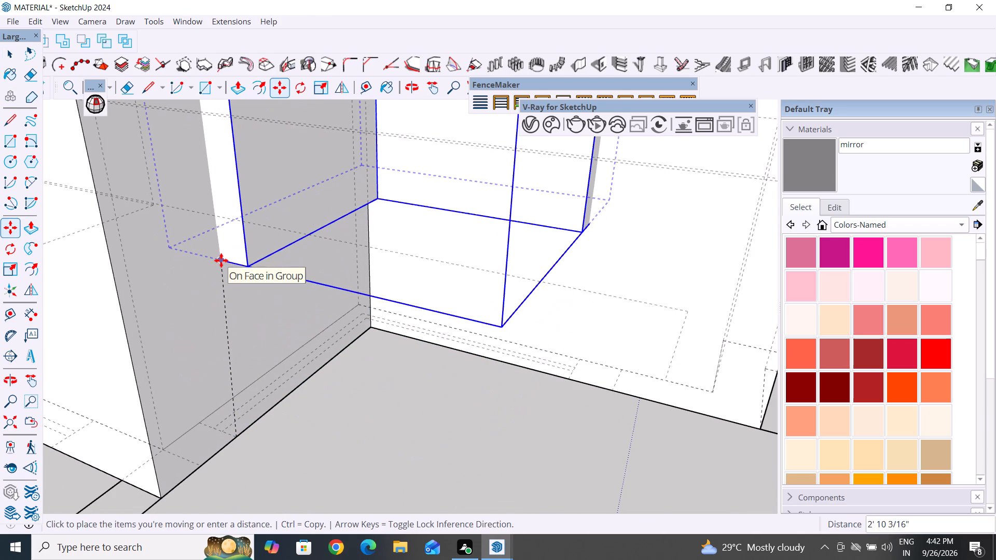
text(3')
key(Return)
scroll(338, 417, down, 16)
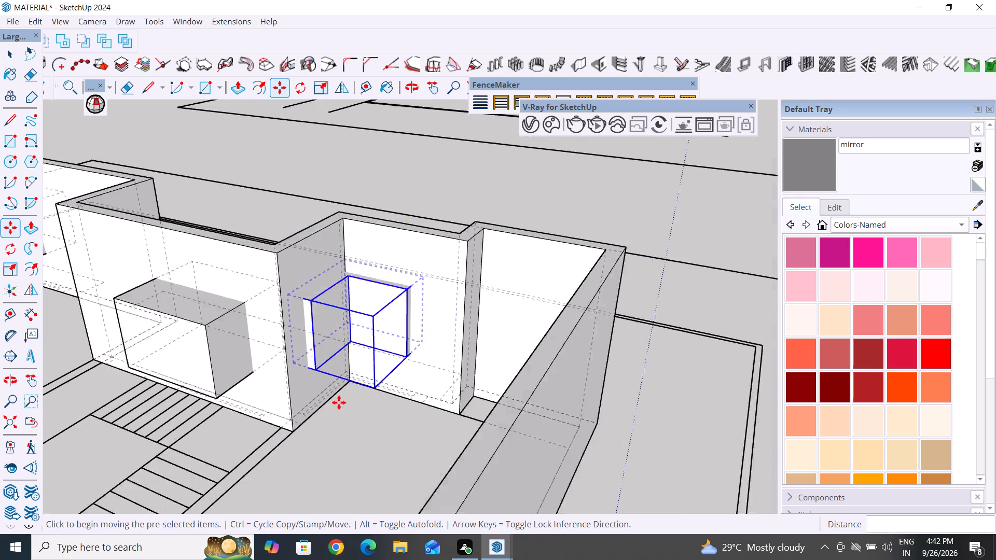
Draw a 2' by 9" rectangle over the smaller window mark at the base of the long end wall.
middle_drag(321, 499, 399, 424)
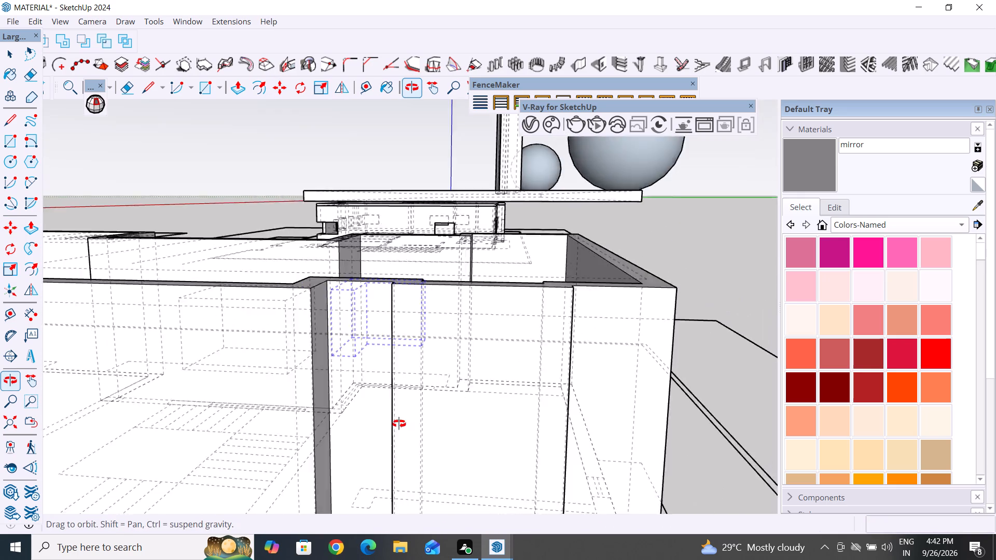
middle_drag(399, 424, 211, 466)
scroll(599, 288, down, 6)
middle_drag(619, 315, 572, 424)
scroll(538, 259, down, 6)
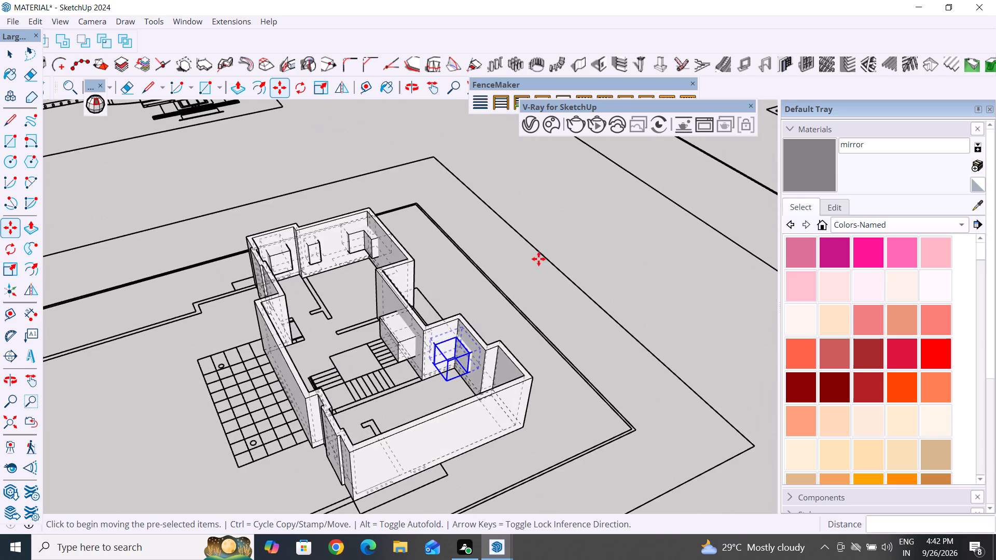
scroll(451, 436, up, 19)
middle_drag(566, 358, 528, 369)
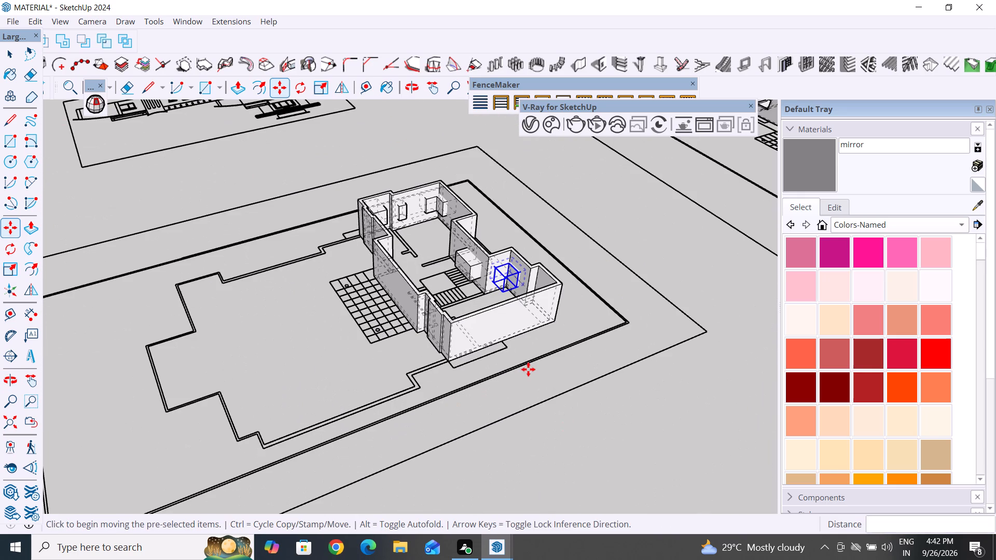
middle_drag(528, 369, 474, 428)
scroll(425, 419, up, 10)
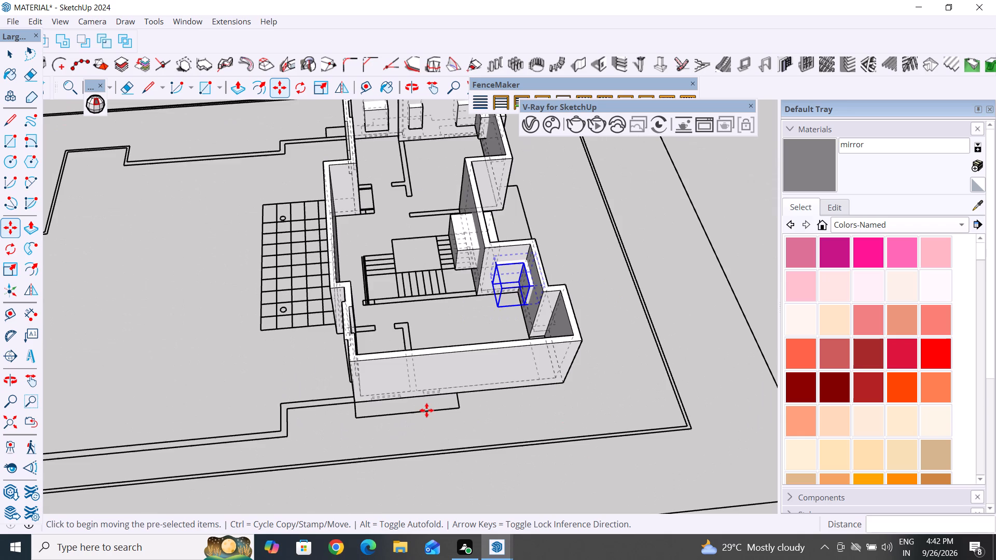
click(9, 54)
scroll(328, 327, up, 5)
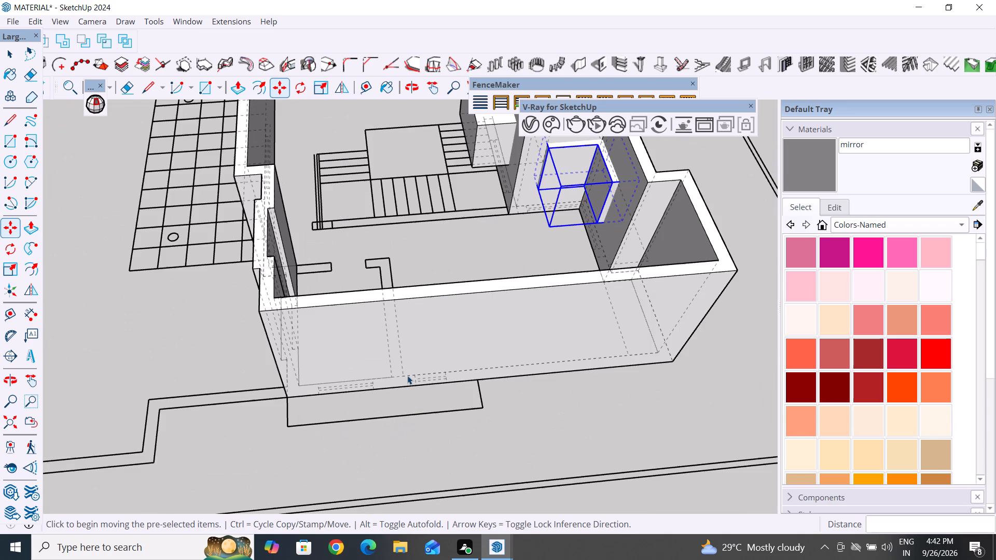
scroll(435, 394, up, 4)
middle_drag(489, 431, 491, 431)
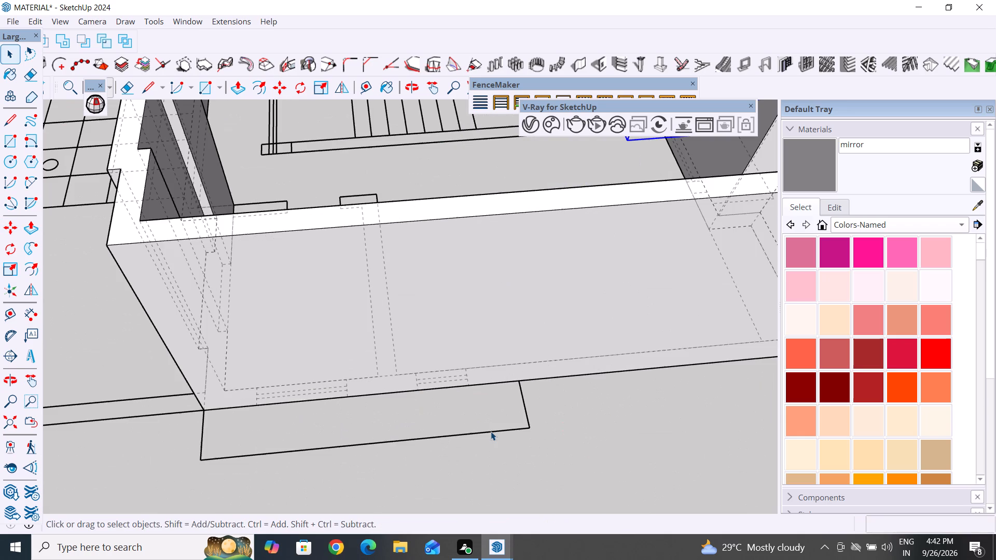
middle_drag(491, 431, 394, 381)
scroll(450, 431, up, 9)
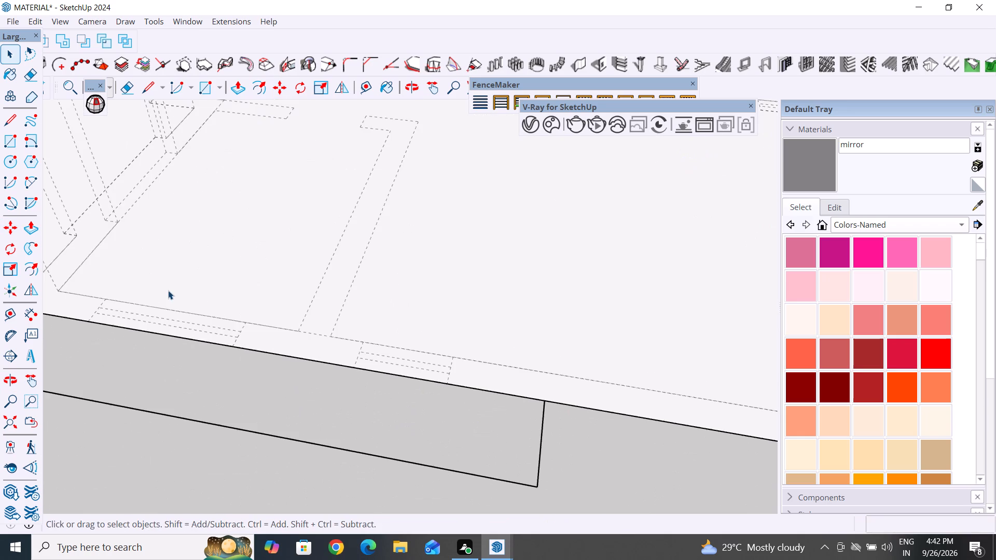
click(12, 142)
scroll(435, 413, up, 4)
scroll(421, 369, up, 2)
scroll(501, 364, up, 4)
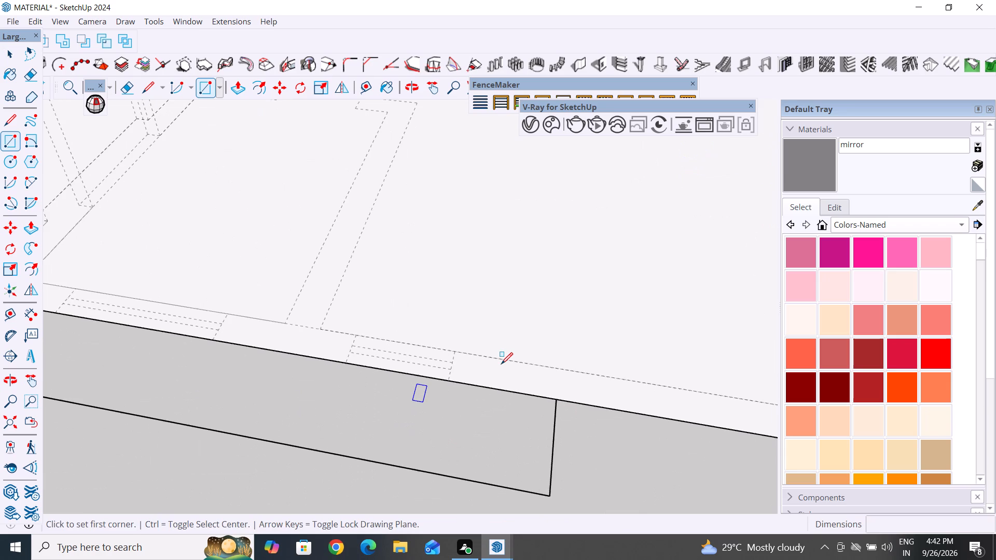
click(294, 315)
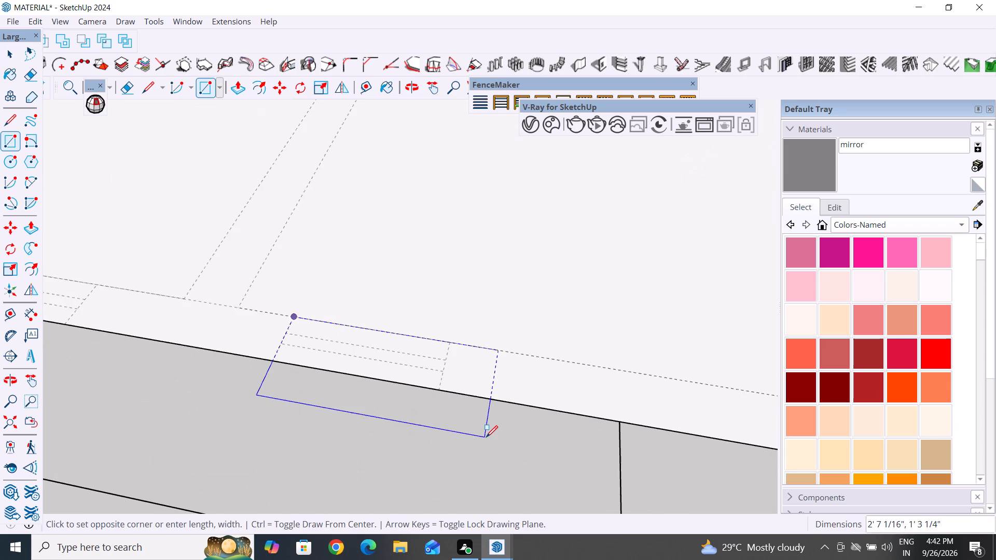
click(438, 388)
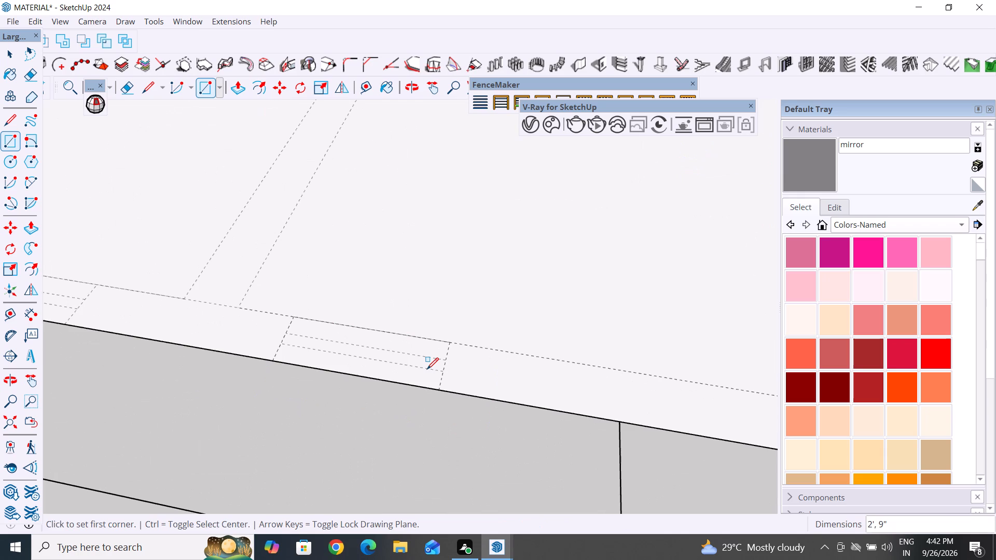
Push/Pull the 2' by 9" rectangle over the smaller window mark up to a height of 4'.
click(15, 49)
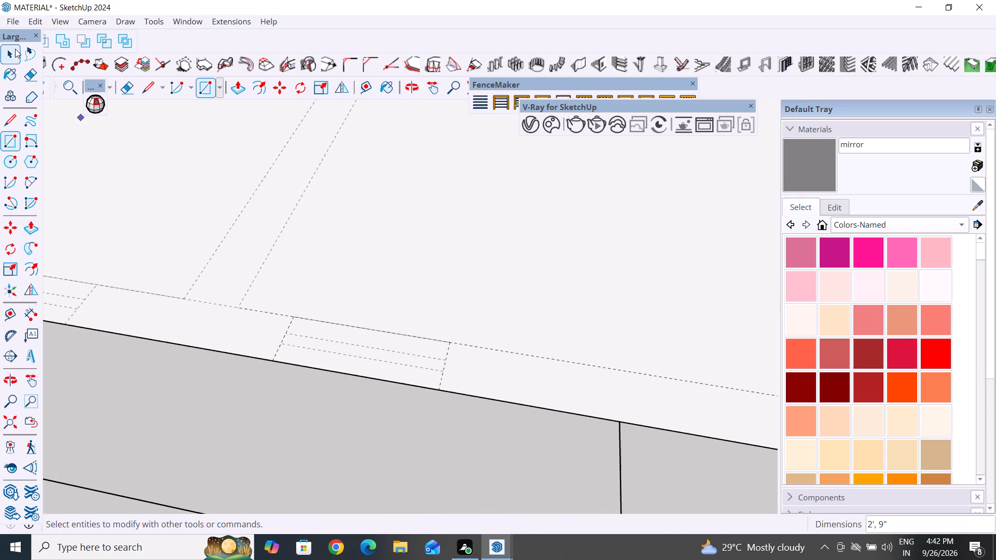
click(238, 90)
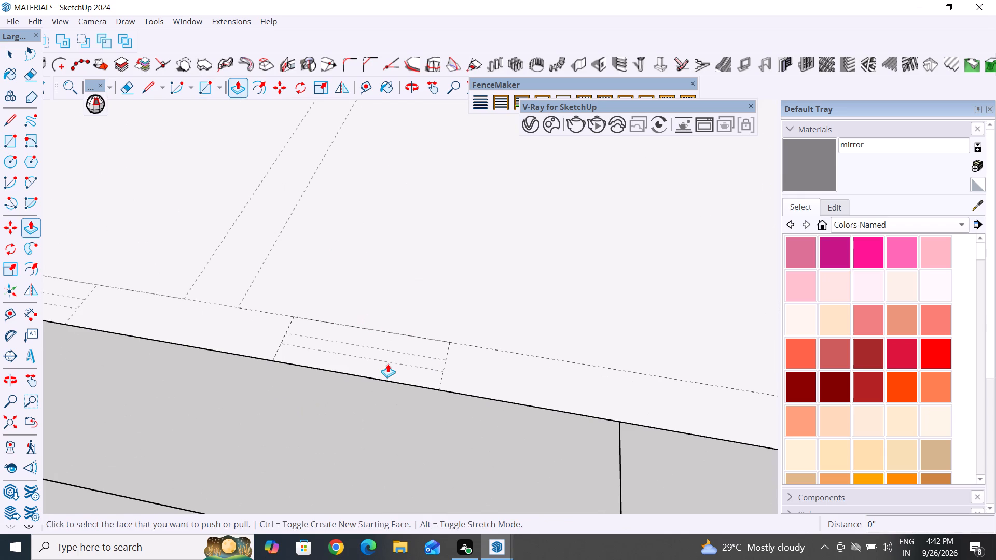
click(388, 363)
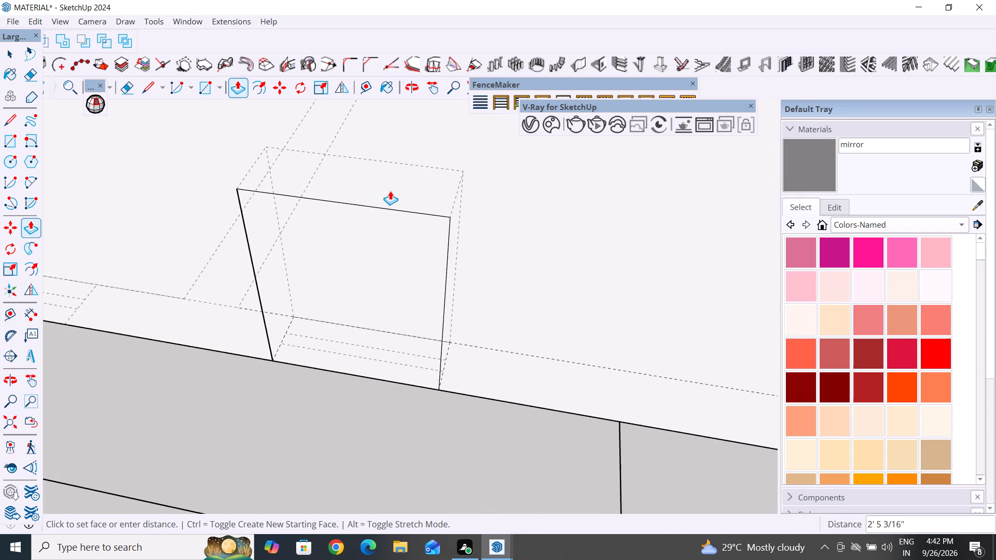
key(4)
key(Return)
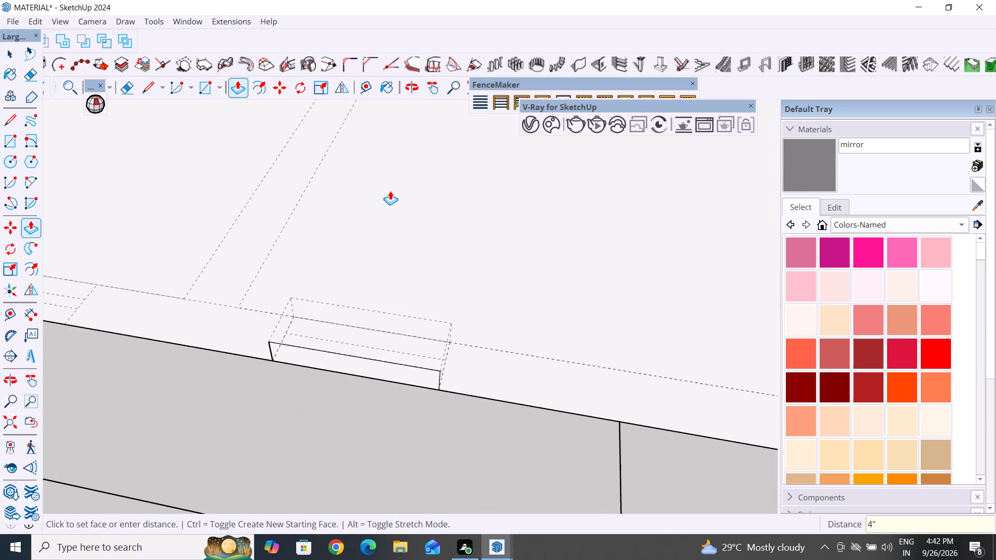
key(BackSpace)
key(4)
key(apostrophe)
key(Return)
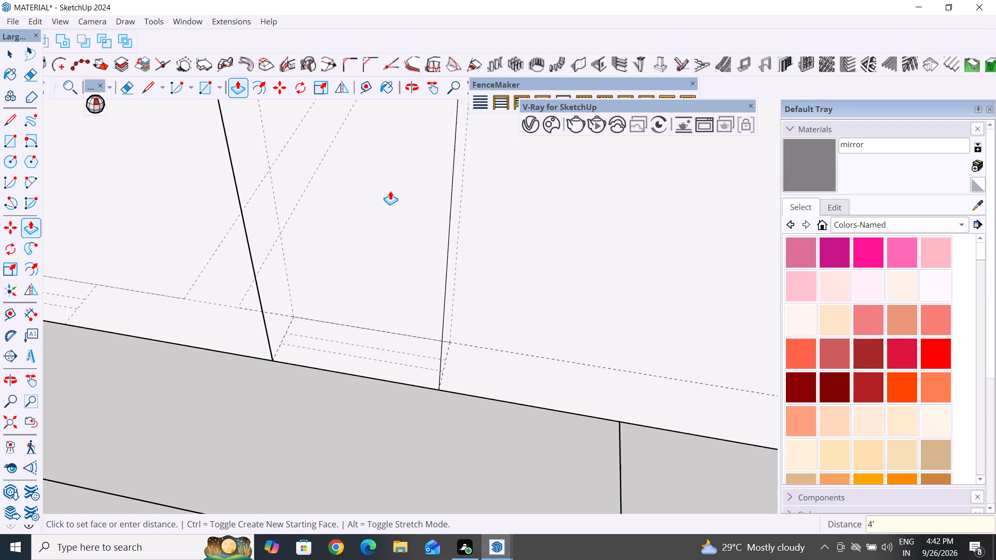
Pull the 4' high block's two long faces out past the end wall, the outer by about 8 1/2" and the inner by about 1' 8".
click(11, 57)
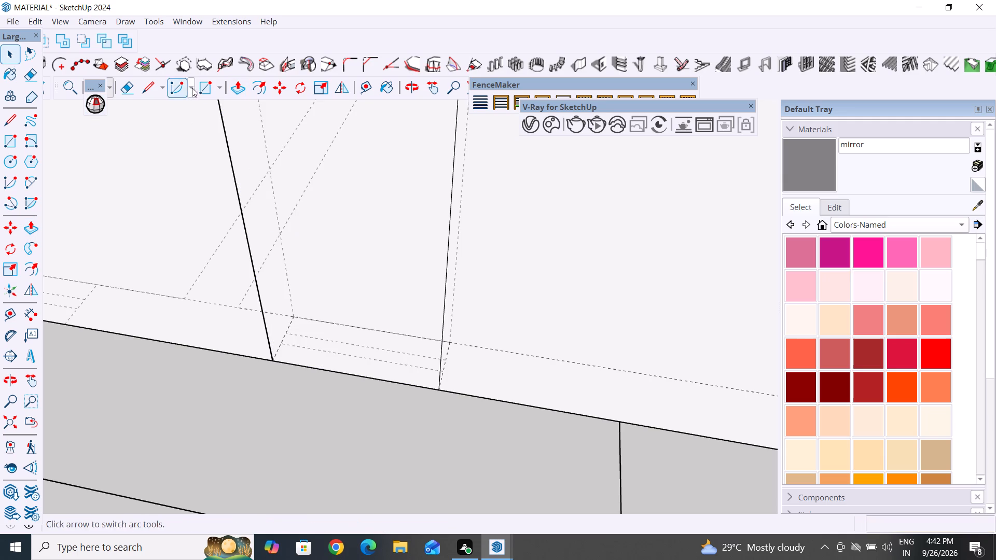
click(245, 93)
click(369, 217)
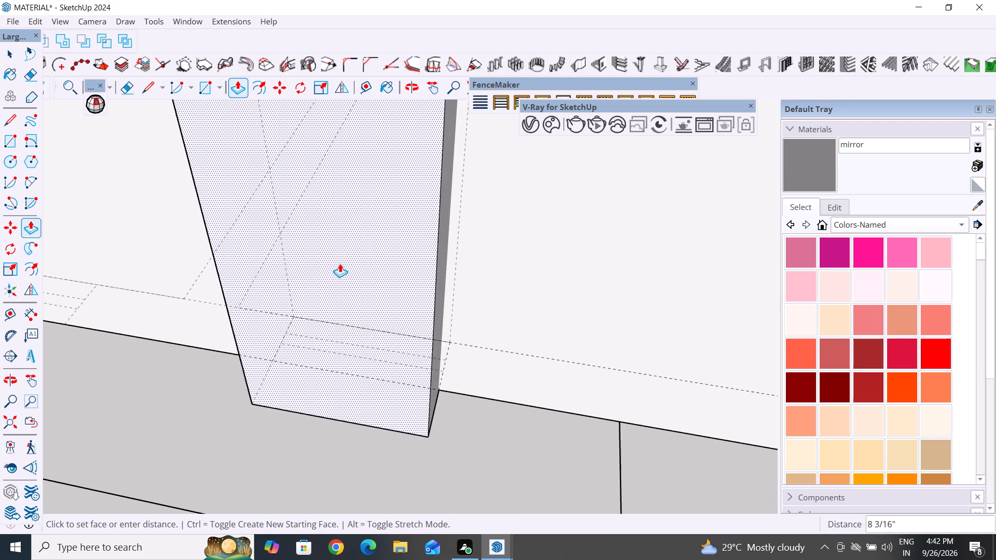
click(340, 263)
scroll(432, 222, down, 15)
middle_drag(491, 292, 26, 377)
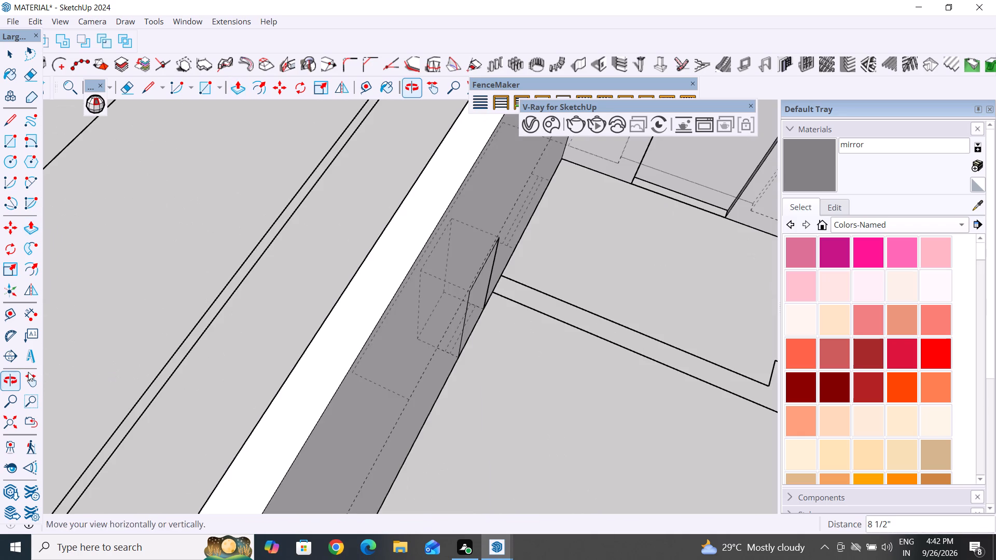
middle_drag(524, 359, 375, 209)
click(468, 303)
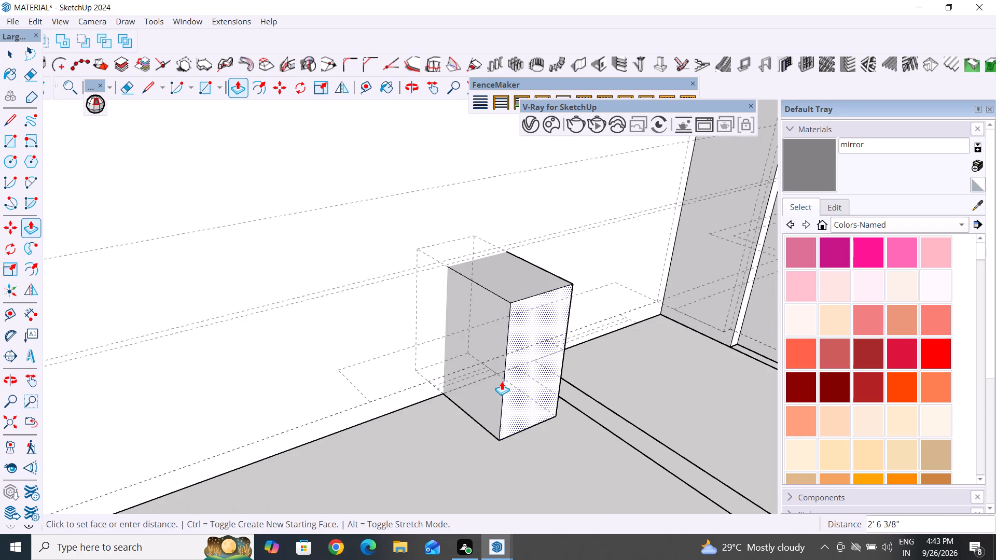
middle_drag(502, 382, 655, 475)
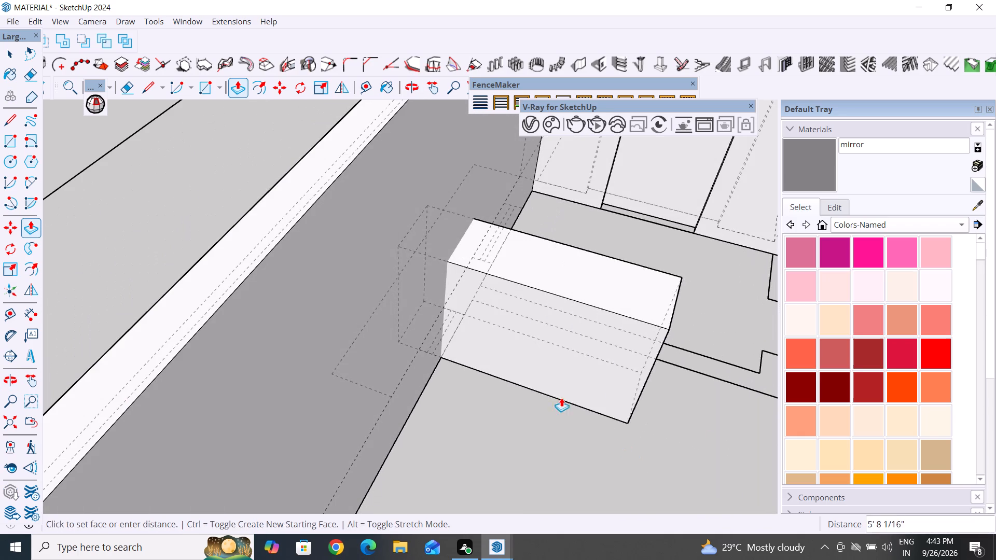
click(493, 355)
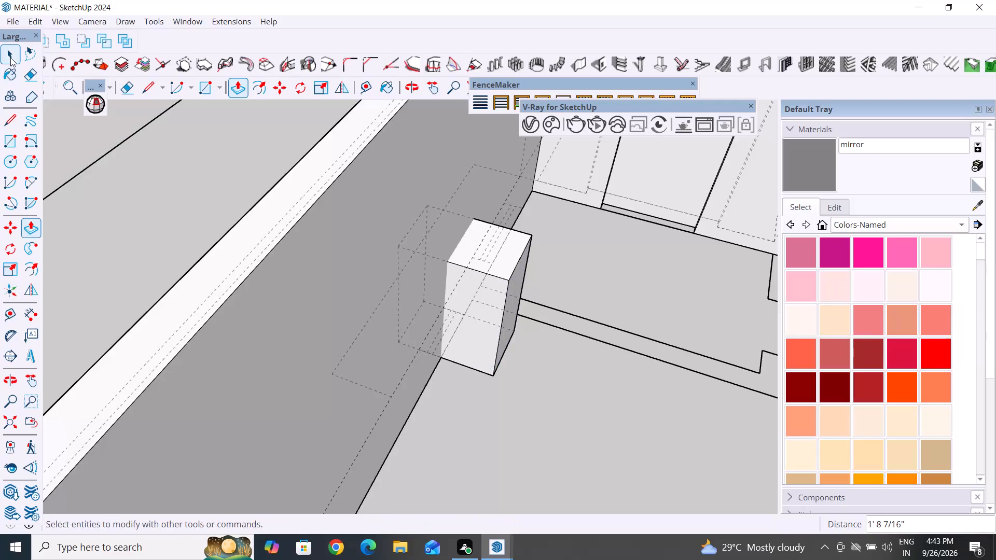
Make the whole 4' high window block on the long end wall a group.
click(10, 58)
triple_click(500, 327)
click(500, 327)
right_click(500, 327)
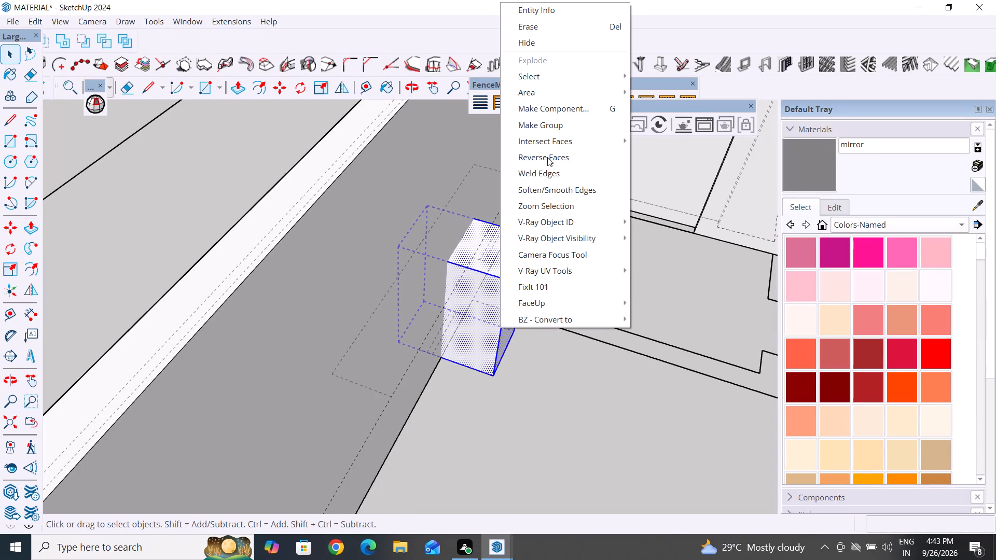
click(556, 125)
Move the grouped 4' high window block straight up 3'.
scroll(537, 382, down, 5)
middle_drag(496, 431, 413, 202)
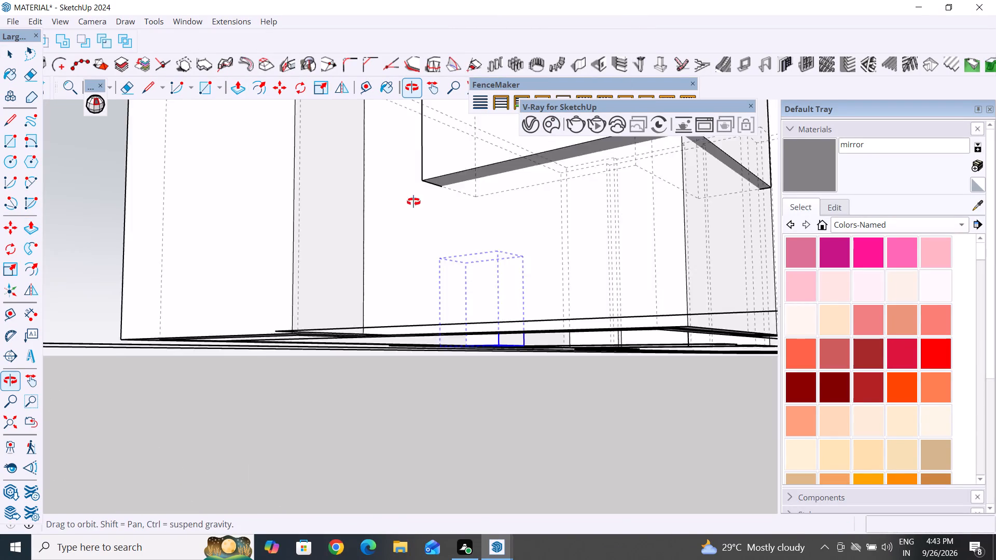
middle_drag(413, 202, 242, 395)
scroll(378, 391, up, 6)
middle_drag(421, 439, 445, 431)
scroll(422, 440, up, 1)
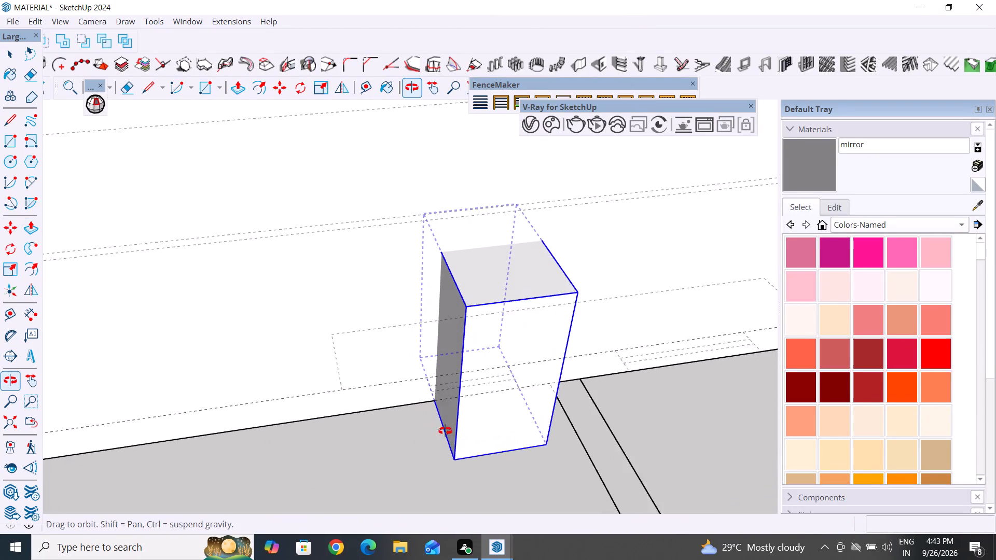
middle_drag(445, 431, 477, 423)
key(m)
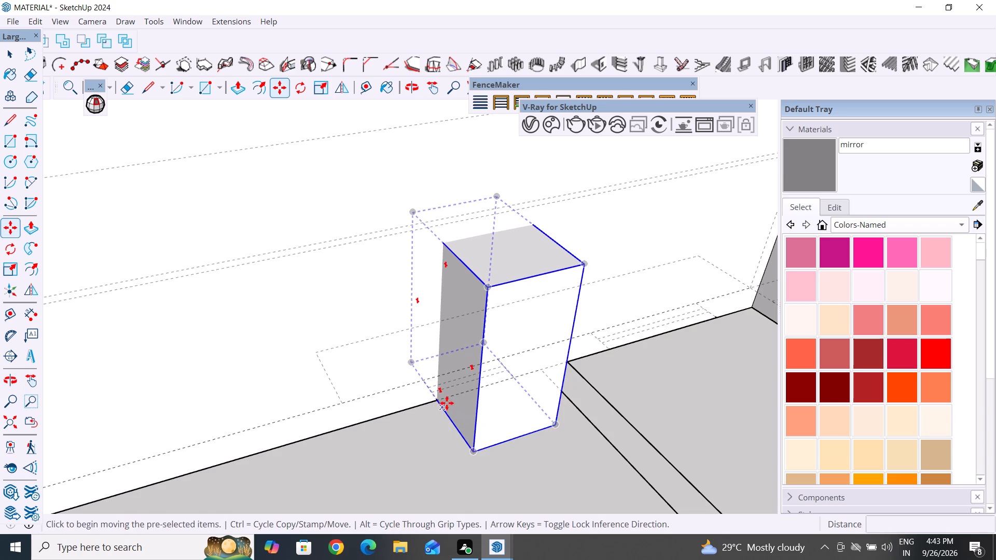
click(438, 398)
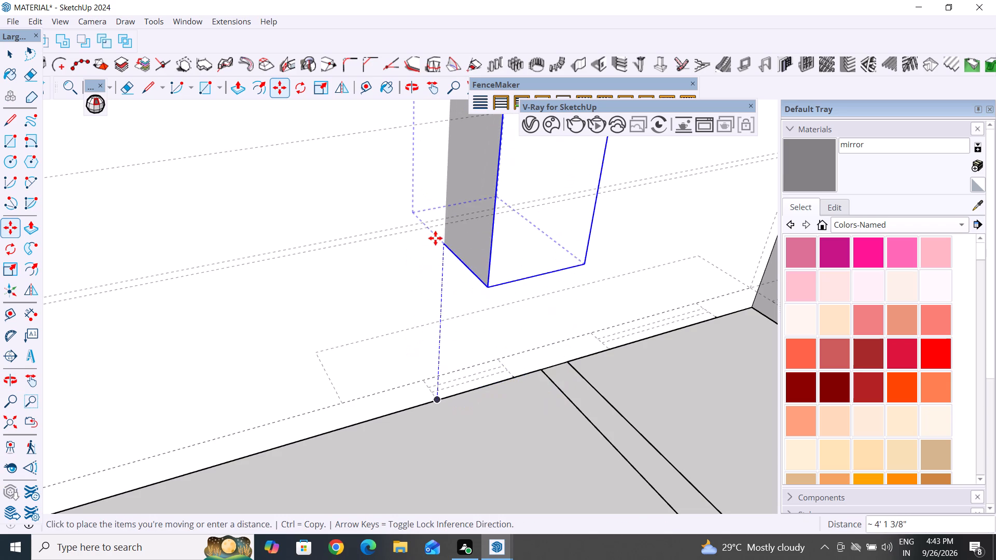
key(3)
key(apostrophe)
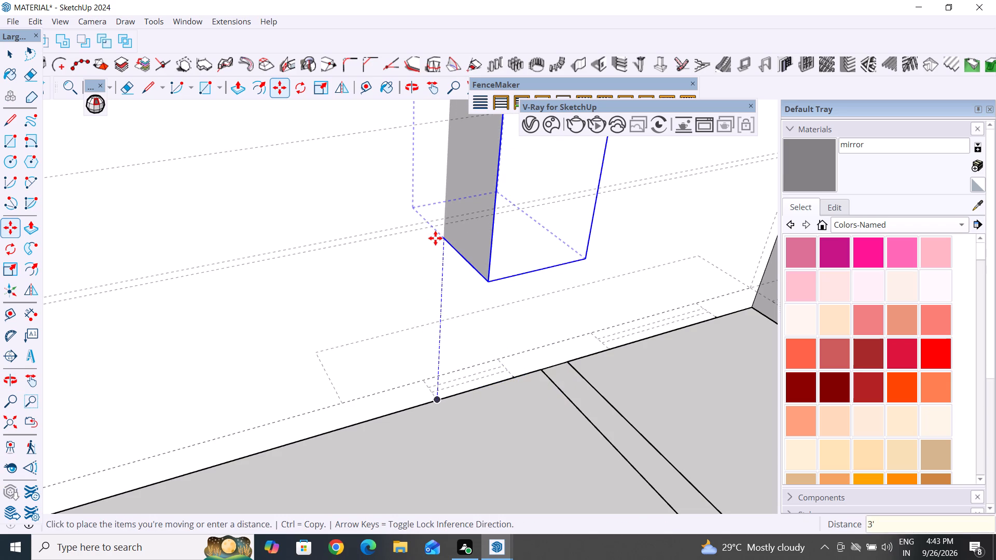
key(Return)
Draw a 3' 6" by 9" rectangle over the wider window mark near the corner at the base of the long end wall.
scroll(563, 348, down, 16)
middle_drag(610, 390, 611, 484)
scroll(699, 277, up, 4)
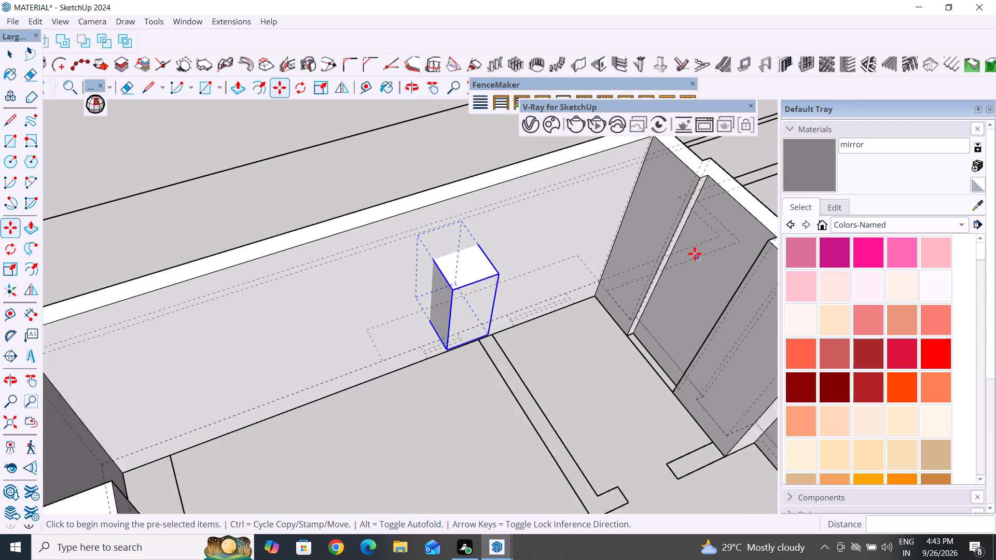
scroll(695, 254, up, 7)
click(10, 60)
click(11, 52)
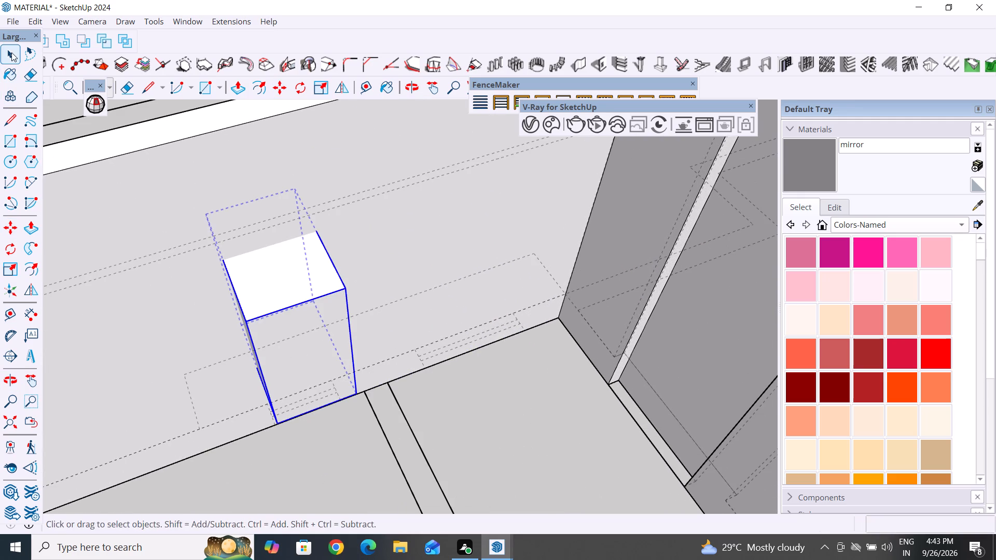
scroll(22, 220, up, 4)
click(9, 137)
scroll(566, 291, up, 3)
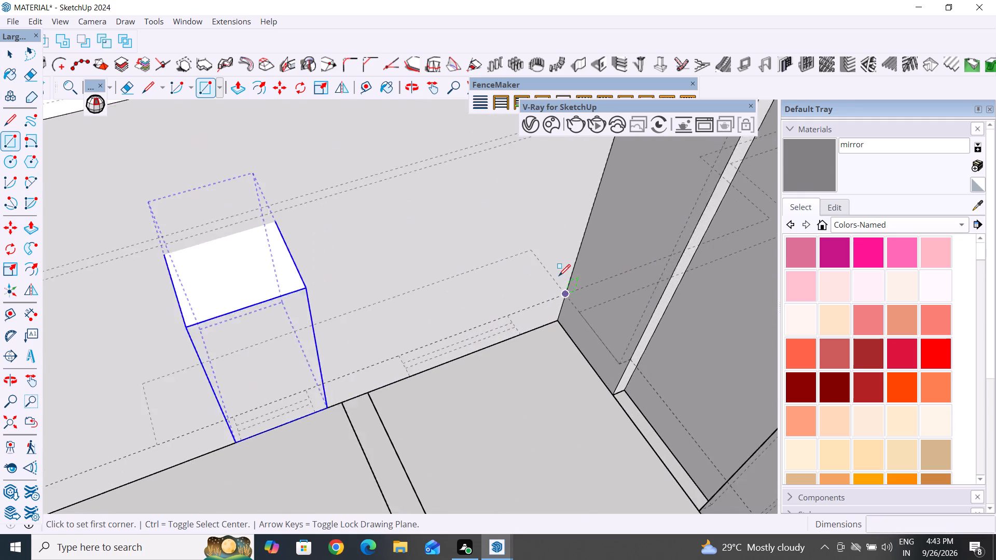
scroll(559, 276, up, 7)
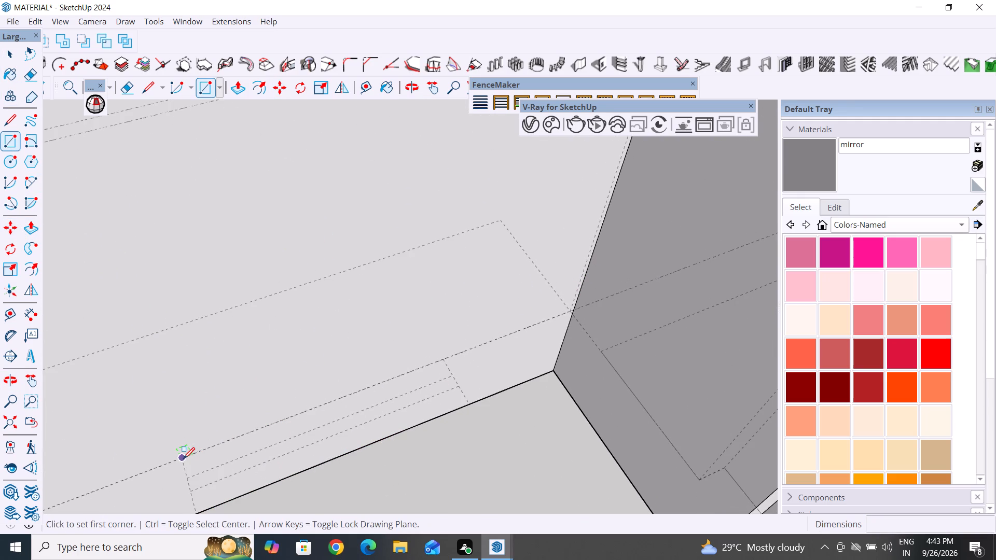
click(183, 459)
click(471, 404)
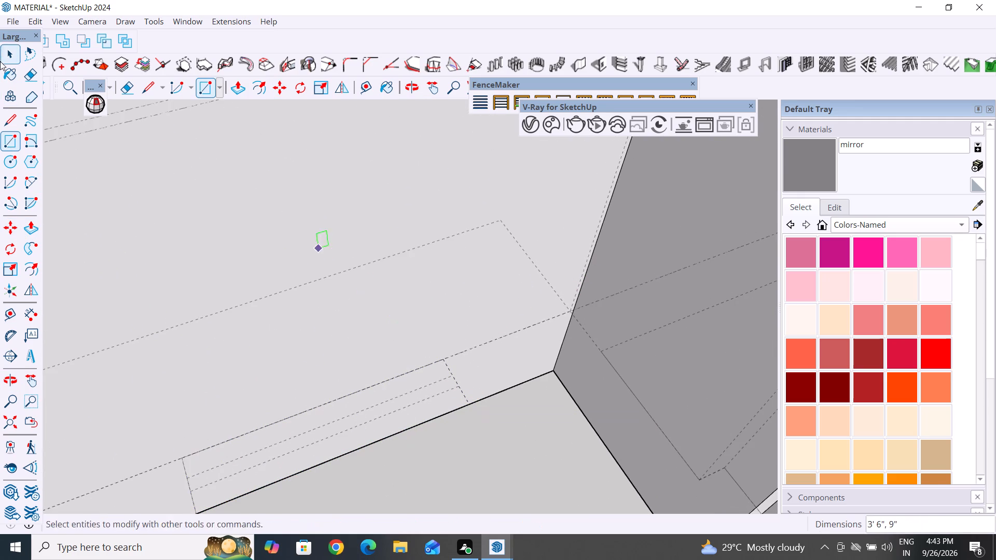
Push/Pull the 3' 6" by 9" rectangle up to a height of 3'.
click(10, 52)
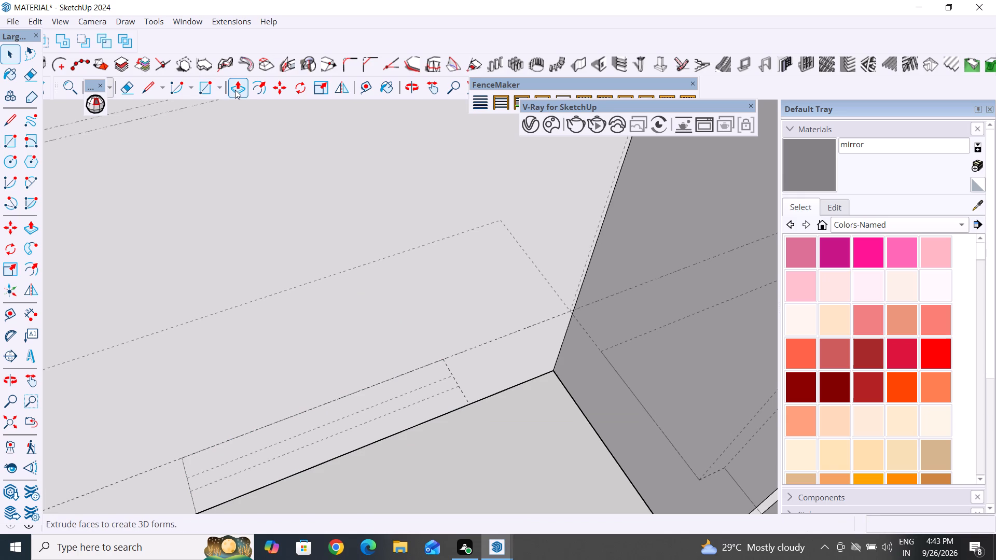
click(235, 90)
scroll(529, 257, down, 12)
middle_drag(452, 377, 459, 319)
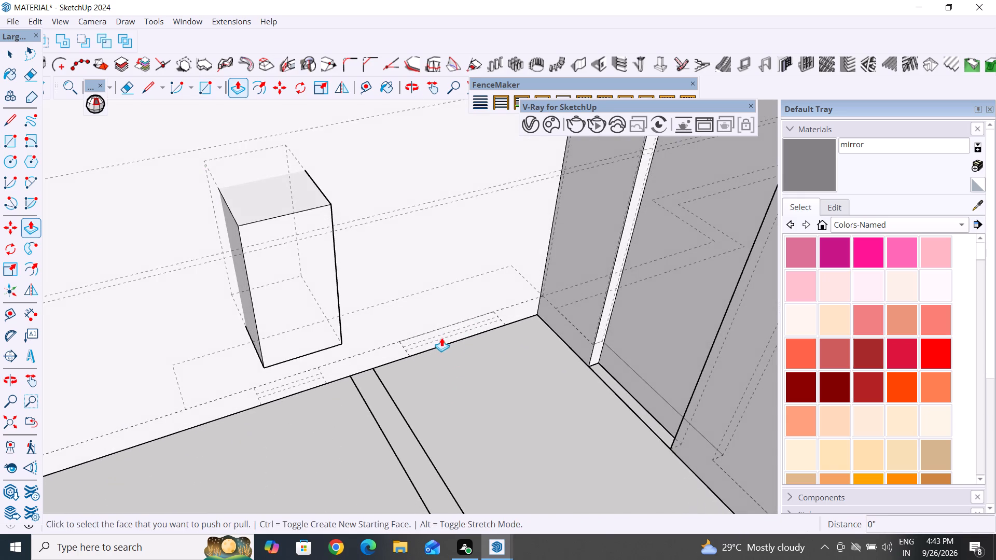
click(440, 338)
text(3')
key(Return)
Pull the 3' high block's two long faces out past the end wall, the inner by about 11 1/2" and the outer by about 1' 8".
click(446, 288)
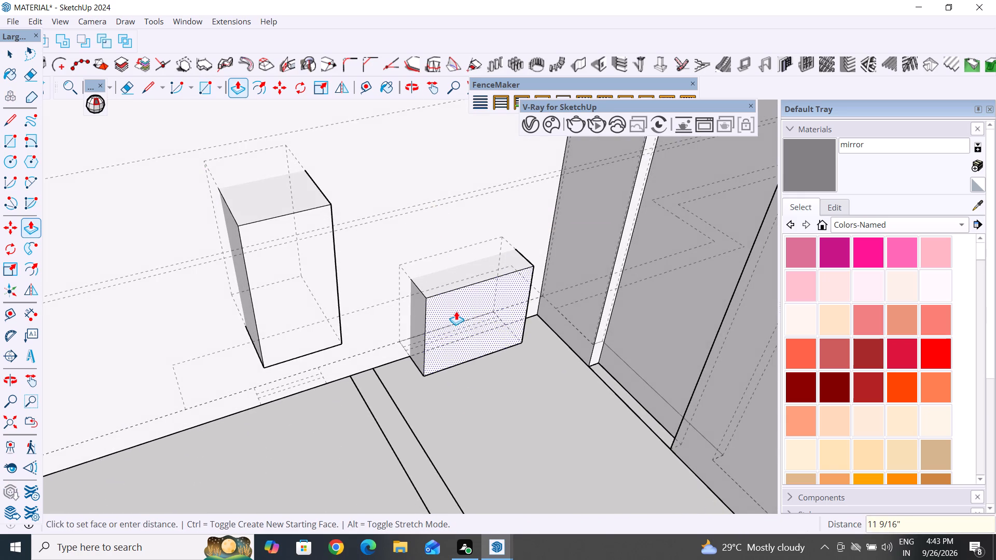
click(456, 311)
scroll(392, 289, down, 12)
middle_drag(376, 339, 919, 321)
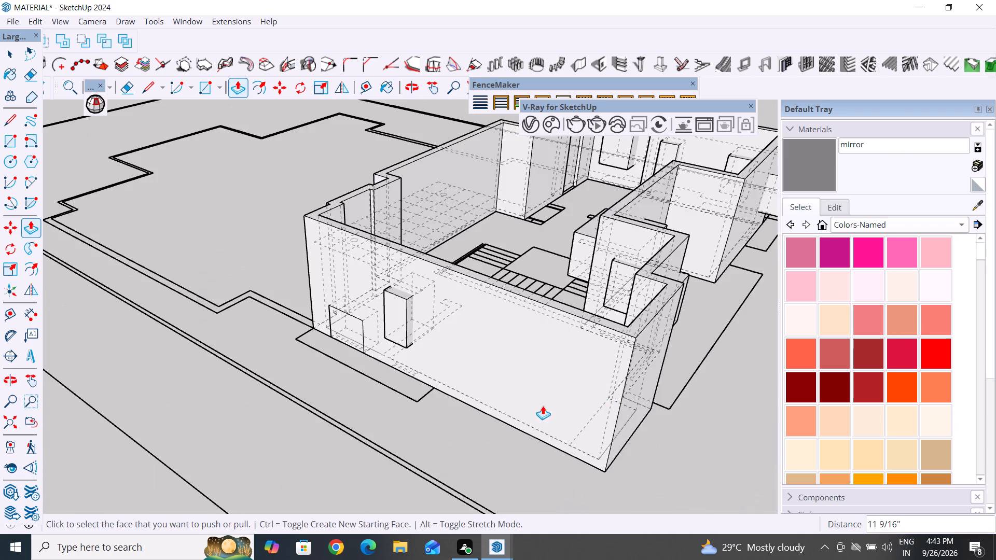
middle_drag(511, 407, 697, 368)
scroll(508, 320, up, 4)
middle_drag(438, 340, 592, 400)
scroll(463, 375, up, 5)
click(396, 324)
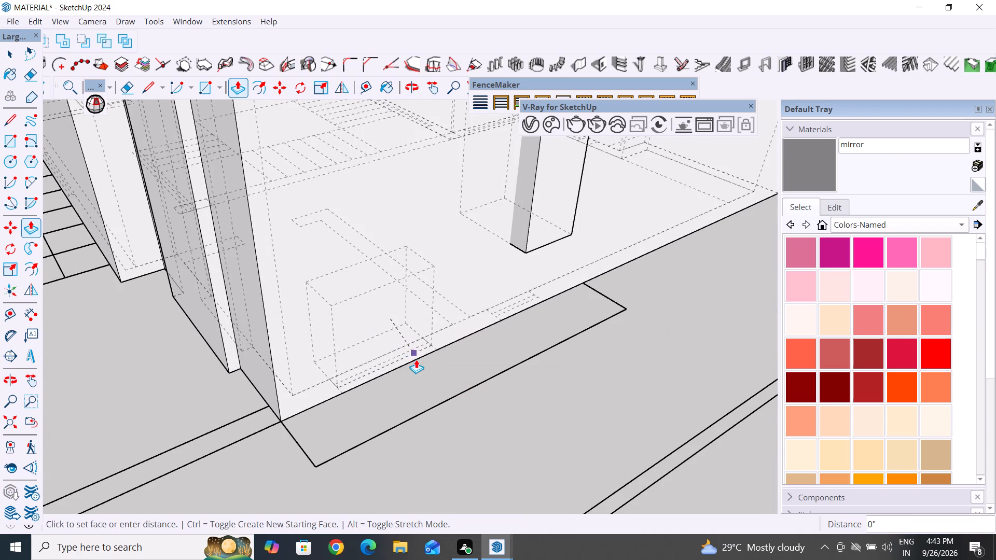
click(419, 366)
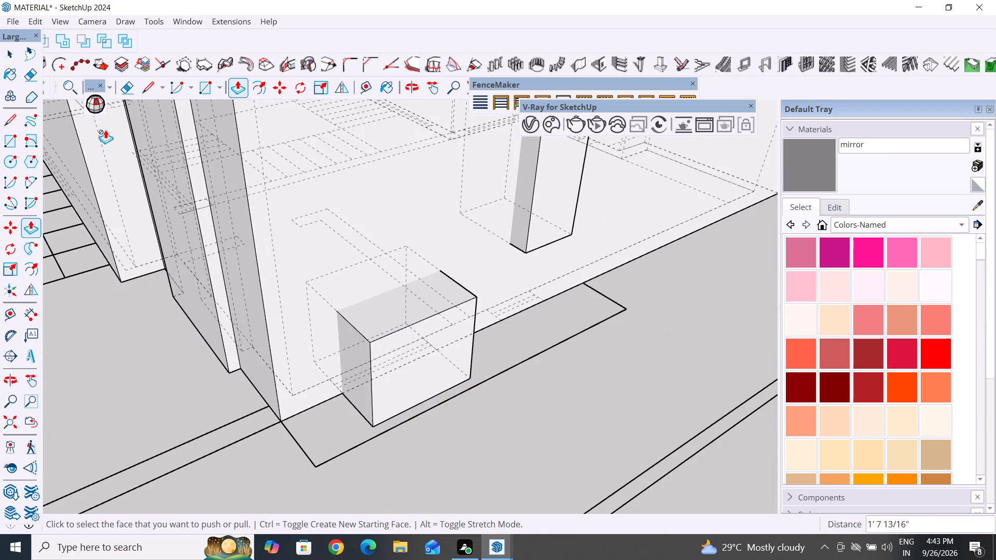
Make the whole 3' high window block near the wall corner a group.
click(16, 54)
middle_drag(333, 444, 509, 439)
scroll(408, 395, up, 4)
triple_click(422, 374)
click(422, 374)
right_click(422, 374)
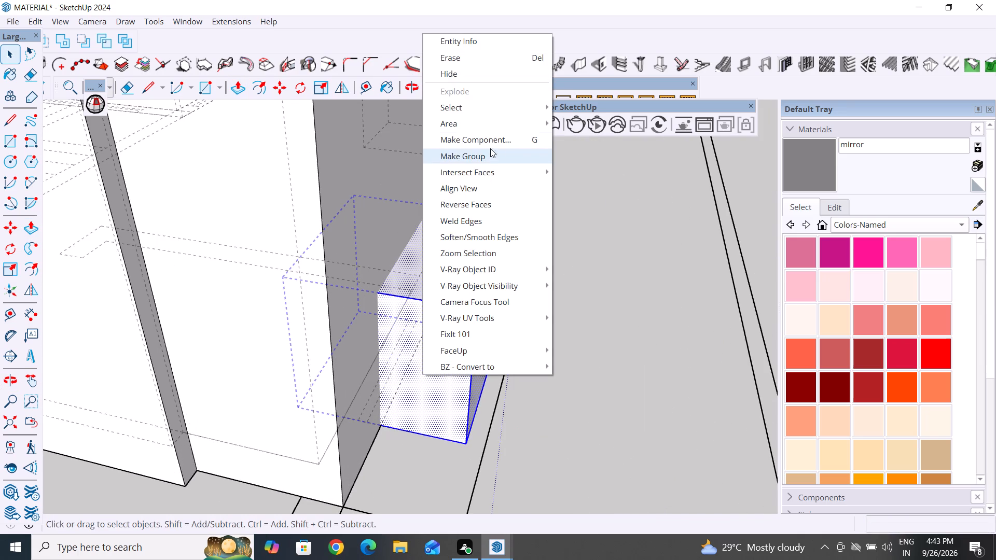
click(476, 157)
click(612, 376)
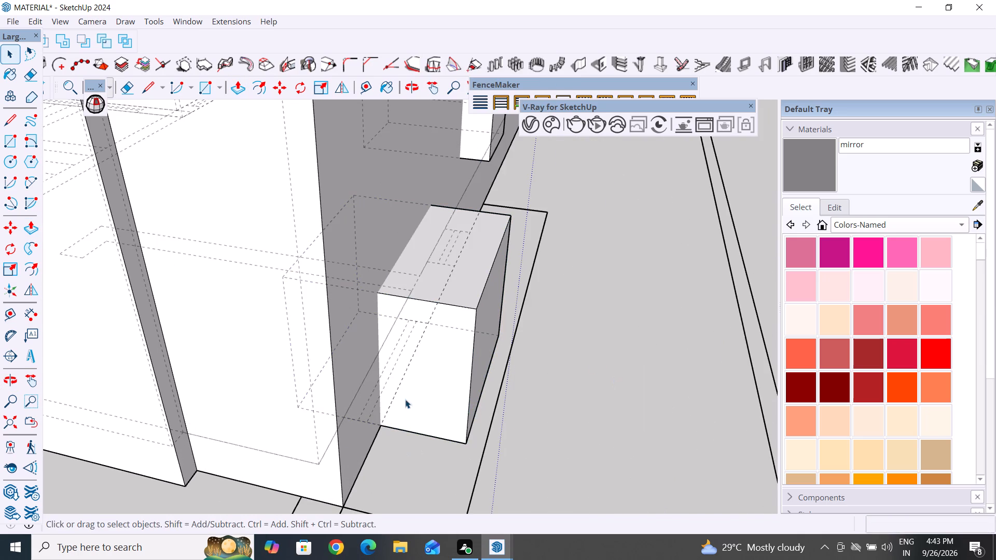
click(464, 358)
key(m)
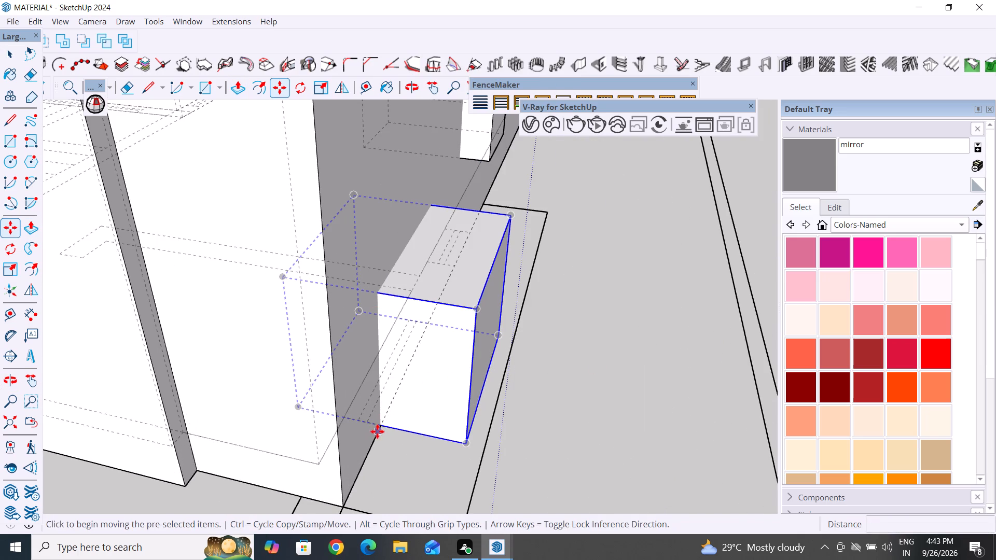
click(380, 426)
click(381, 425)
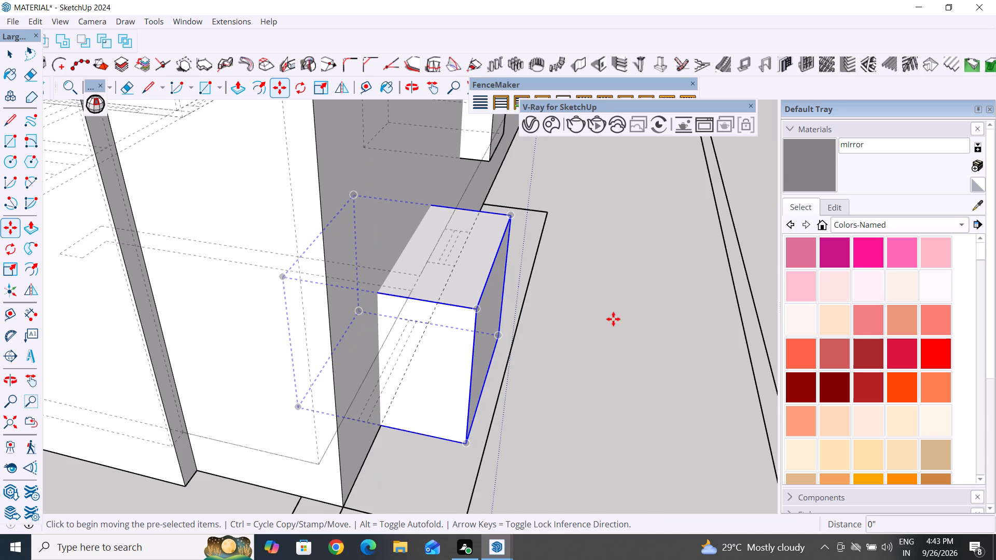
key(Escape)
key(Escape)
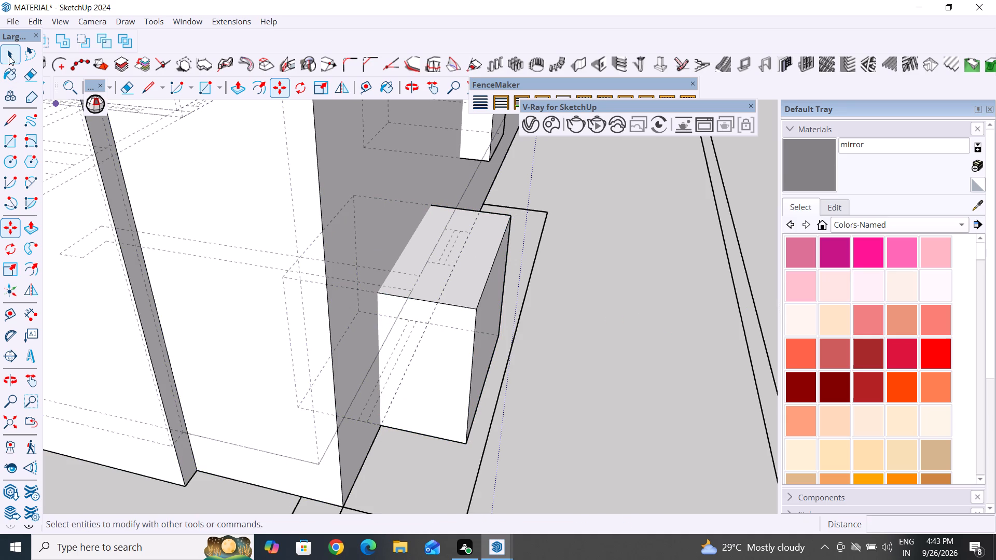
Move the grouped window block near the wall corner straight up by 3'.
click(15, 58)
click(521, 377)
click(410, 425)
key(m)
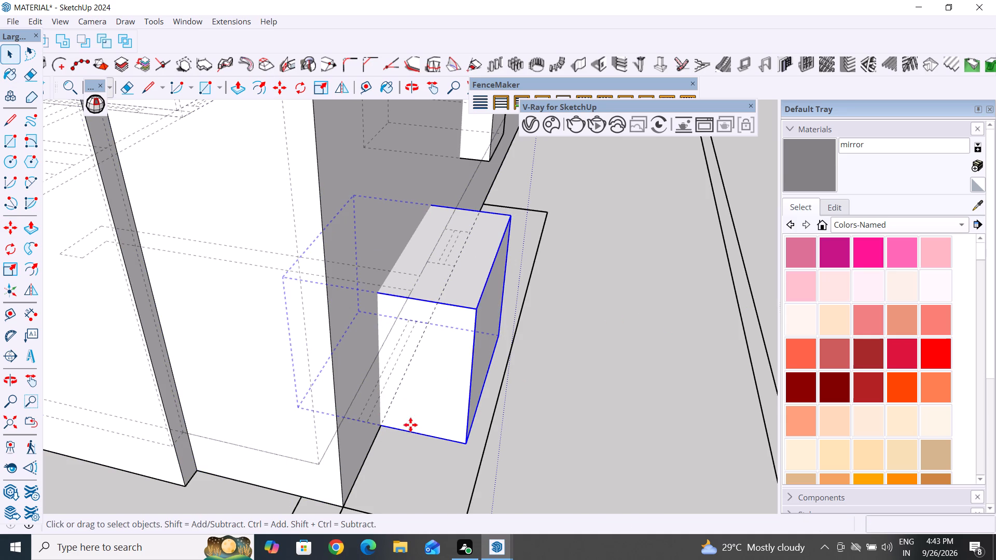
click(385, 427)
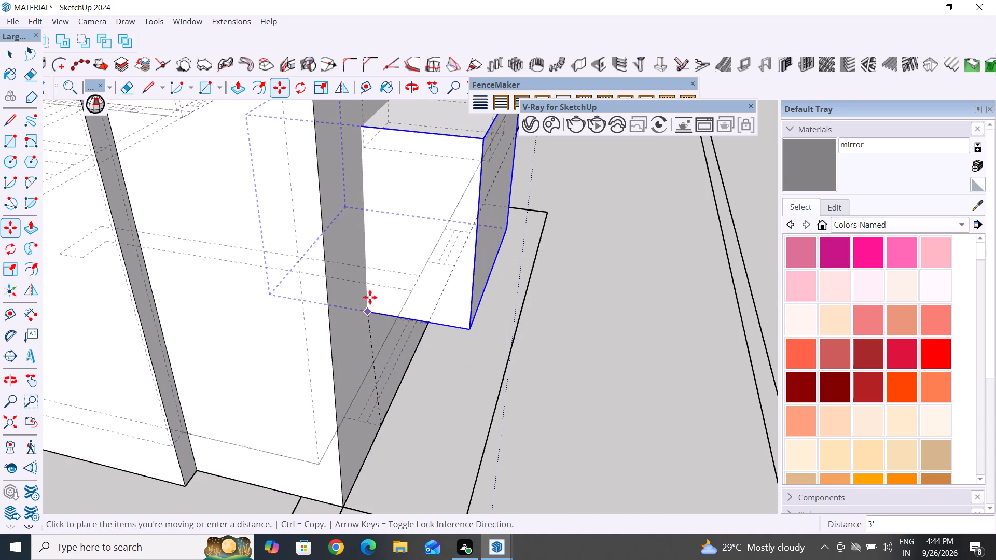
scroll(370, 318, down, 6)
middle_drag(370, 319, 370, 320)
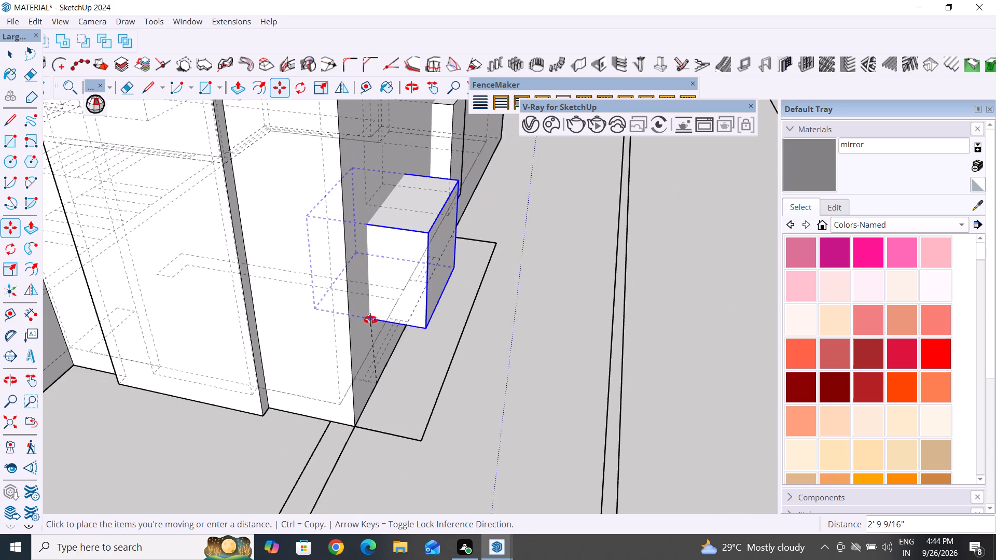
middle_drag(370, 320, 248, 227)
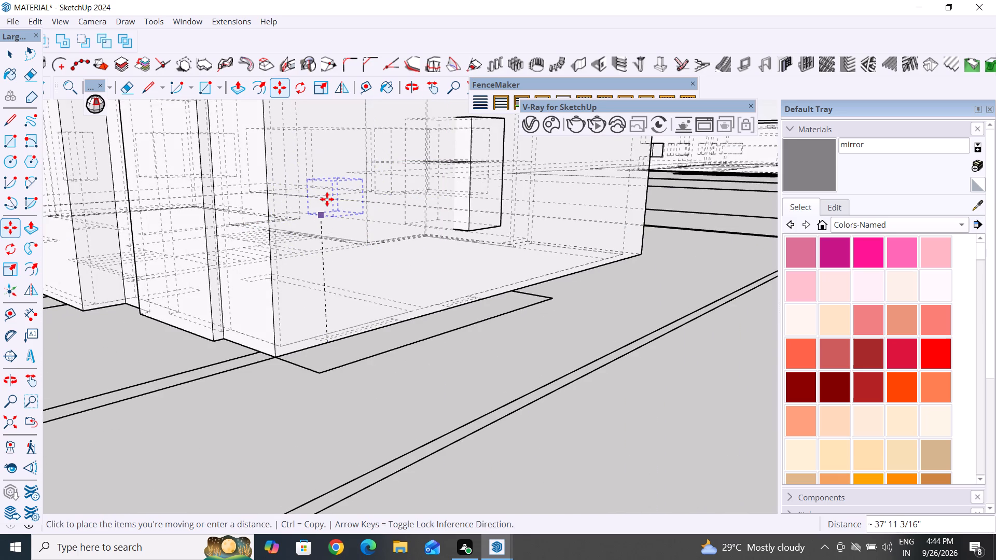
middle_drag(335, 200, 360, 209)
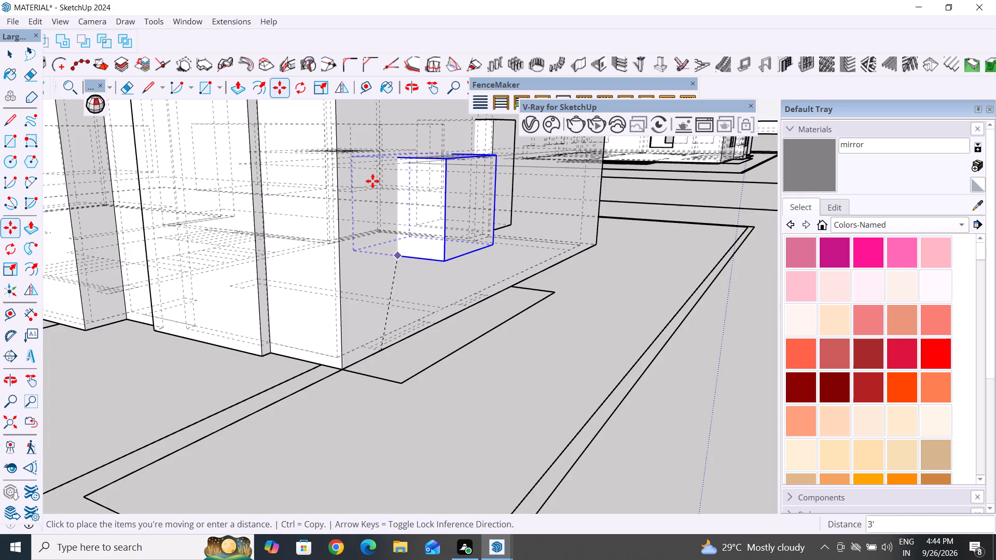
text(3')
key(Return)
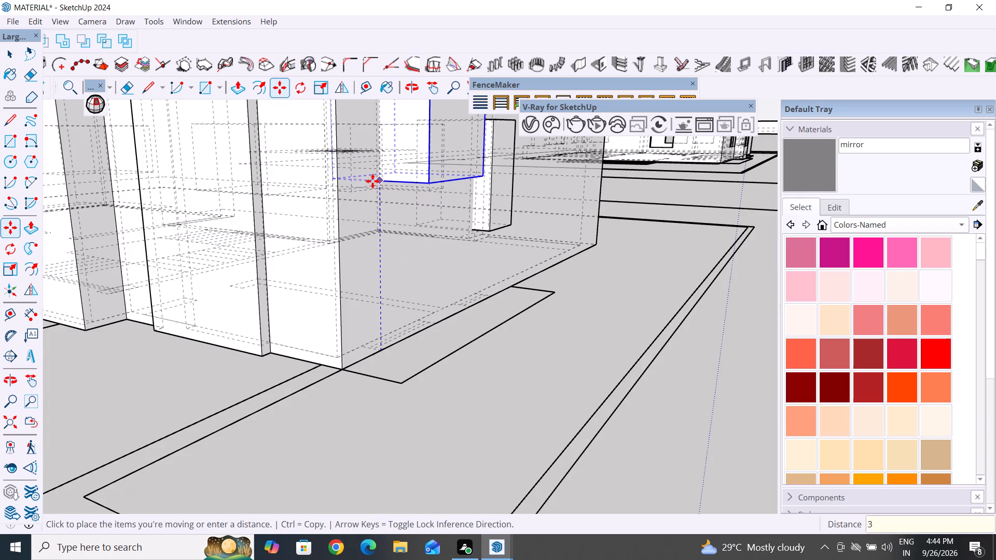
middle_drag(569, 370, 581, 473)
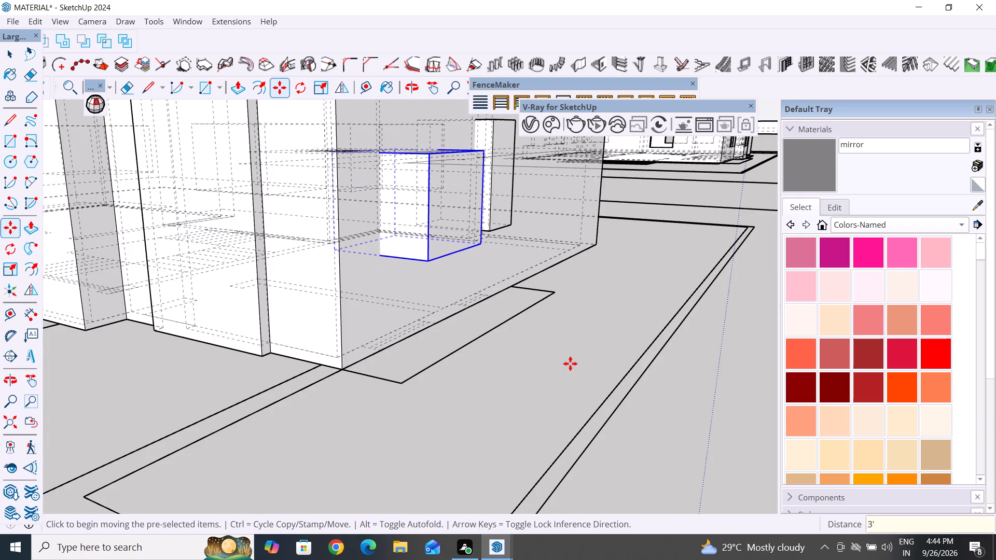
click(5, 45)
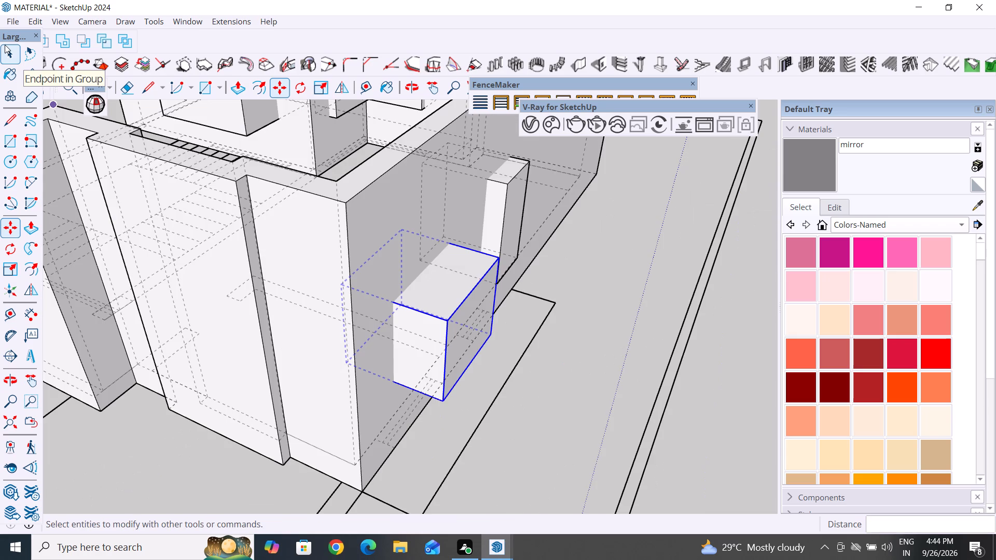
Draw a rectangle about 6' 1/2" by 4 1/2" over the opening mark at the base of the front wall, beside the tiled paving.
scroll(581, 395, down, 12)
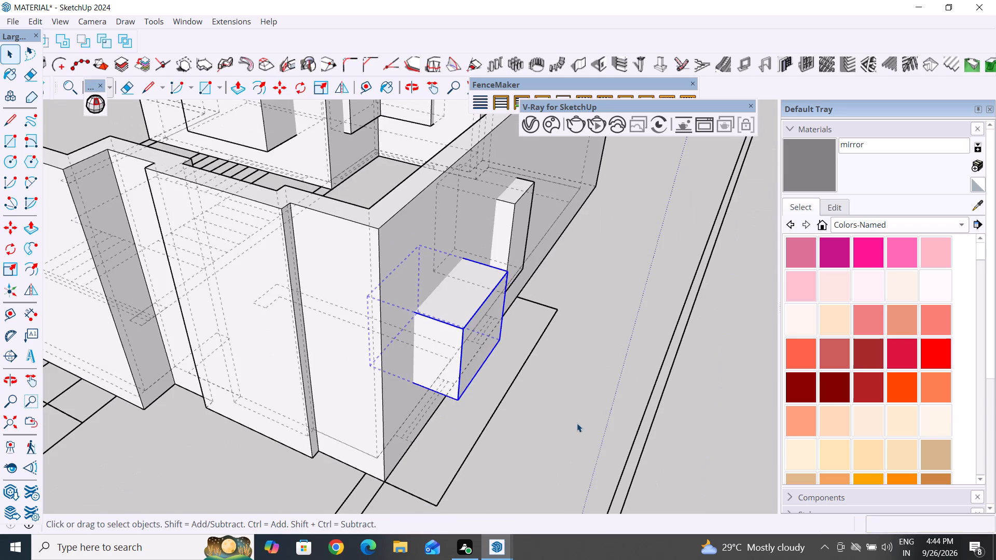
scroll(577, 423, down, 6)
middle_drag(472, 472, 577, 423)
middle_drag(577, 423, 661, 469)
scroll(604, 367, up, 10)
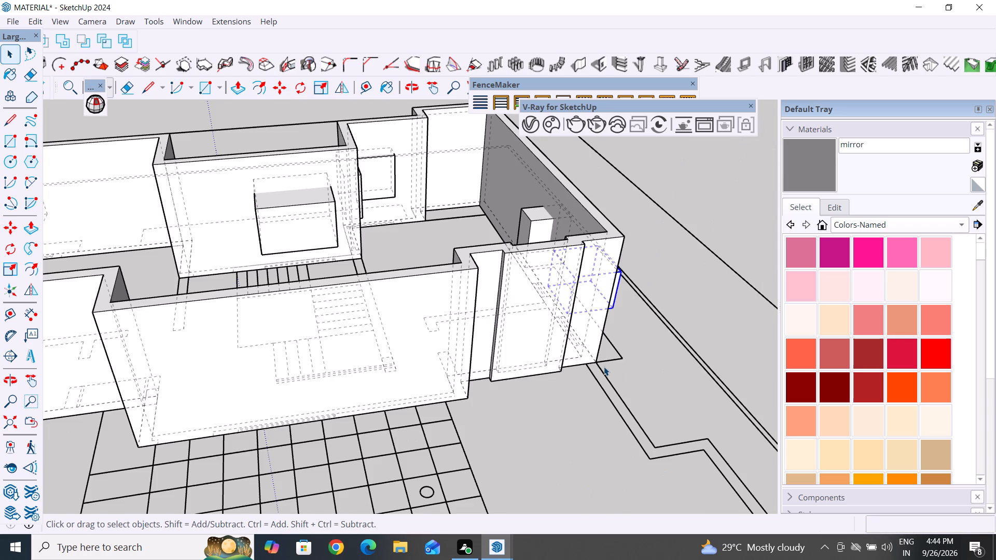
scroll(562, 395, down, 3)
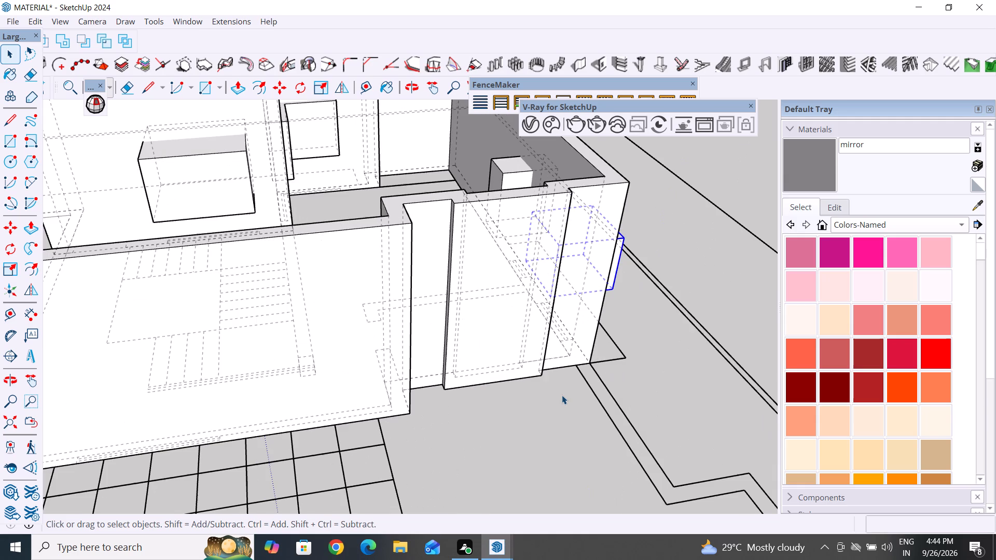
scroll(562, 395, down, 3)
middle_drag(268, 448, 562, 395)
middle_drag(562, 395, 270, 489)
scroll(439, 315, down, 4)
scroll(366, 425, up, 4)
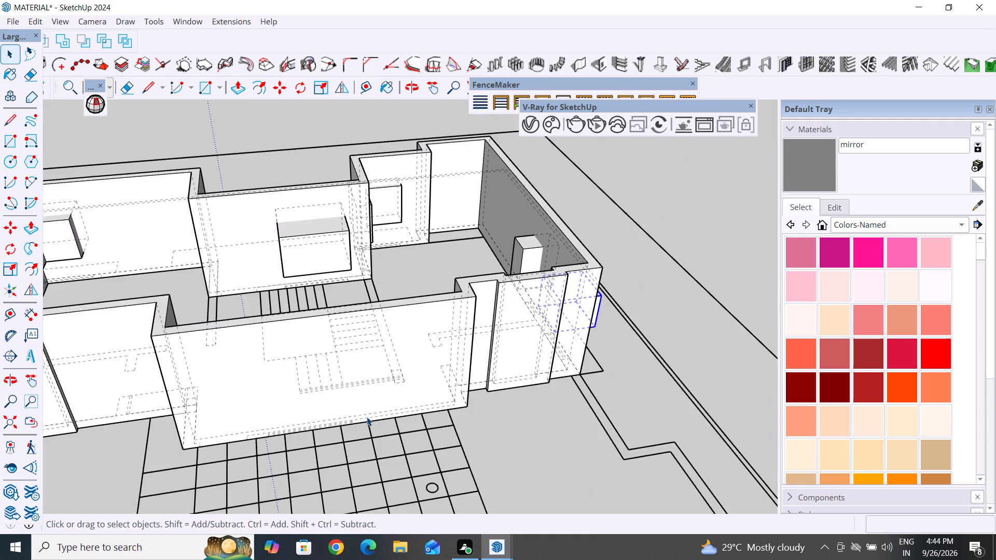
scroll(353, 412, up, 16)
scroll(353, 412, up, 5)
scroll(394, 400, up, 2)
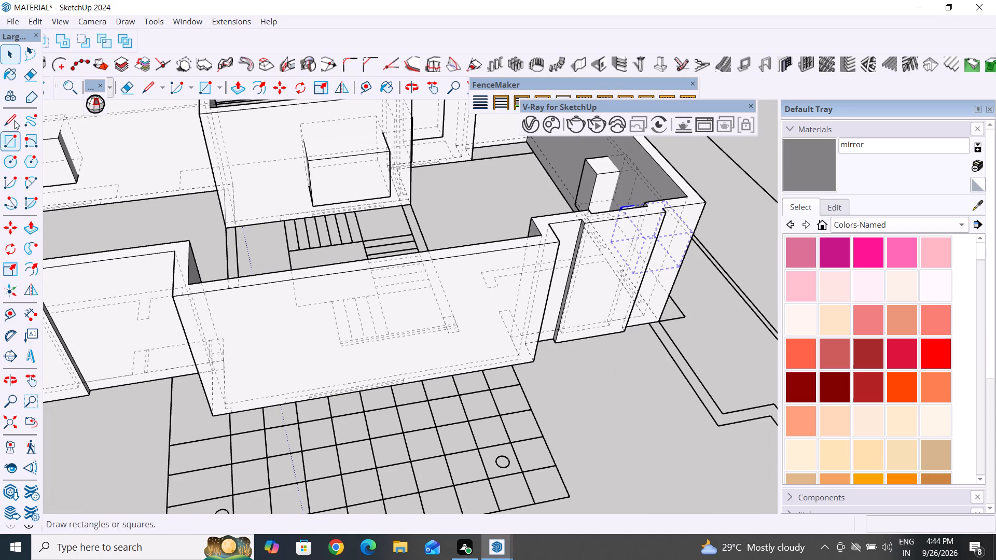
click(9, 52)
scroll(396, 440, up, 9)
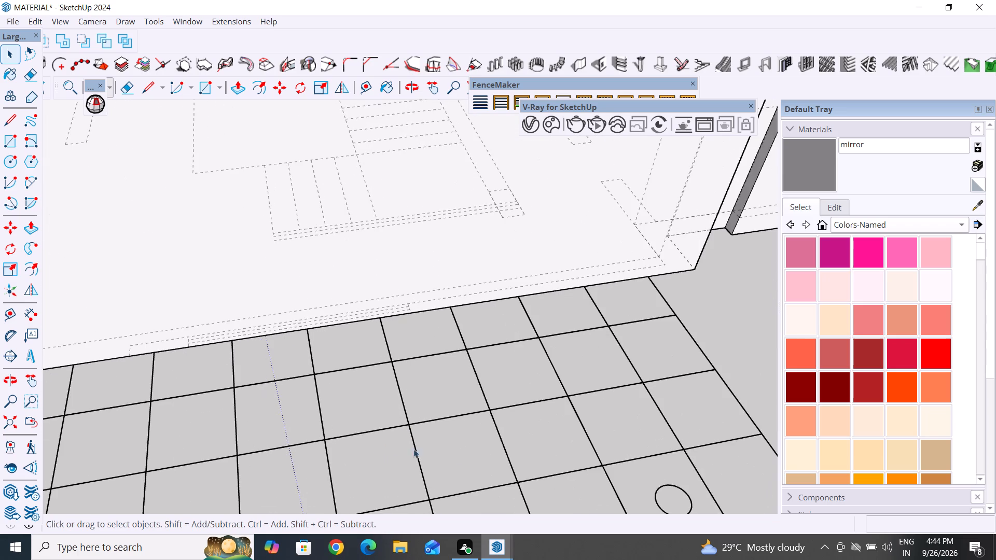
middle_drag(681, 472, 610, 510)
scroll(390, 398, down, 5)
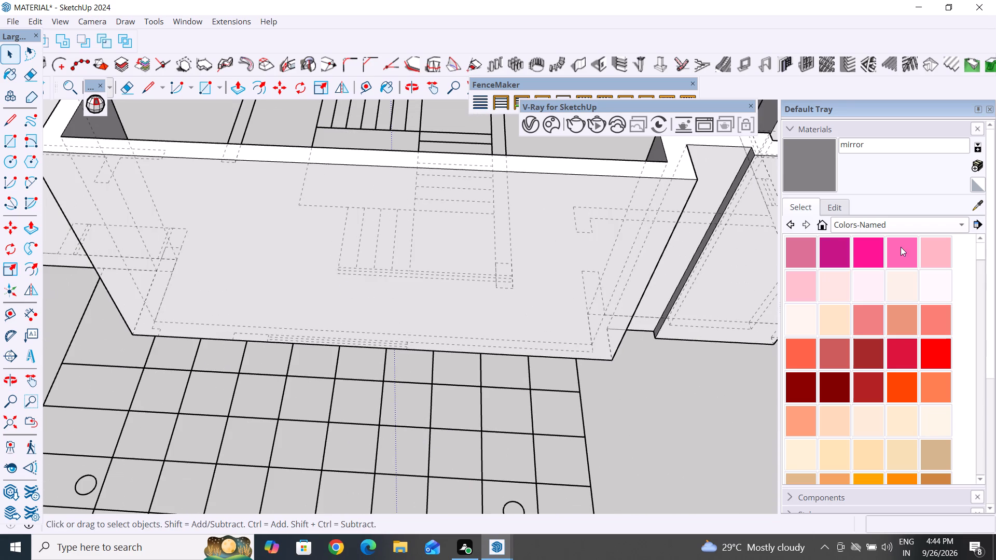
scroll(414, 346, up, 4)
scroll(303, 412, up, 1)
middle_drag(308, 414, 354, 486)
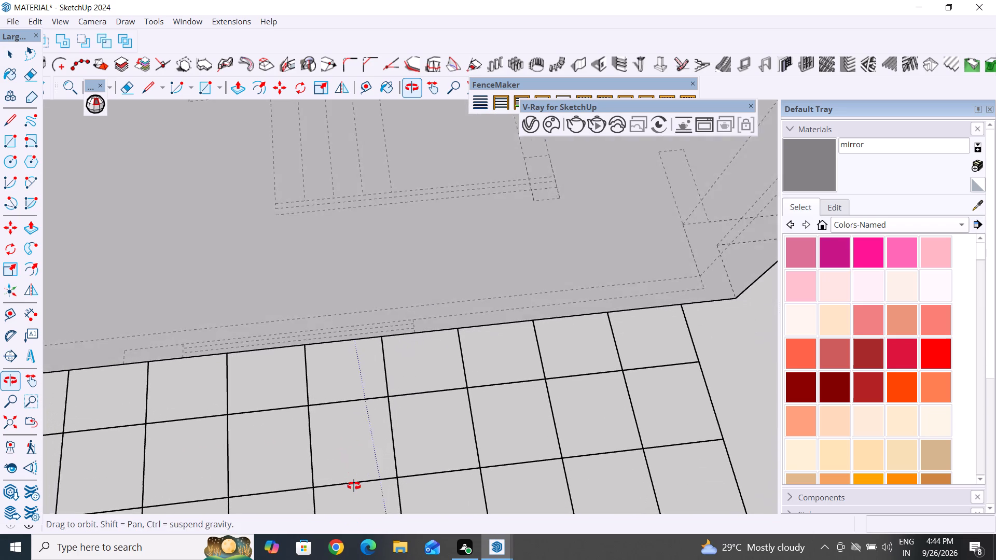
middle_drag(354, 486, 354, 489)
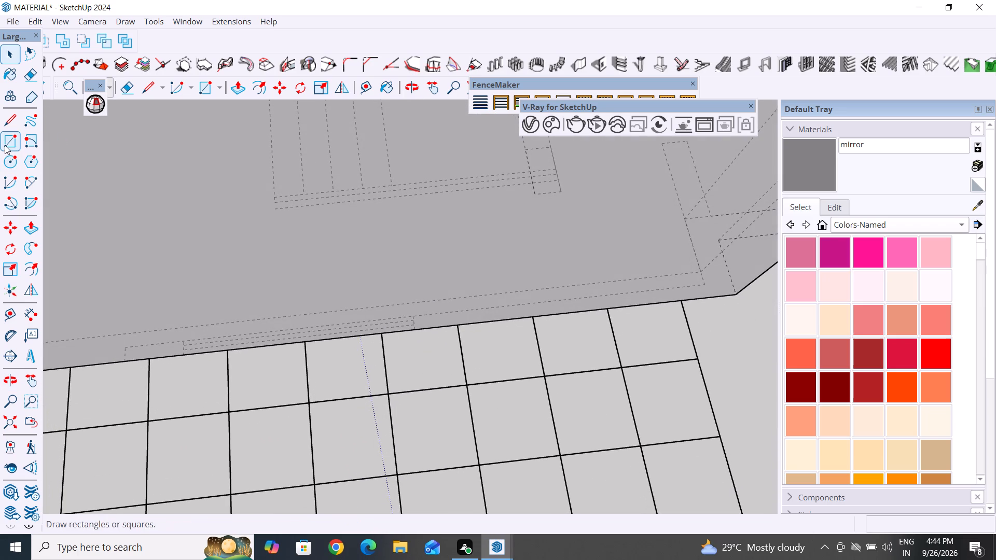
click(5, 145)
scroll(169, 317, up, 10)
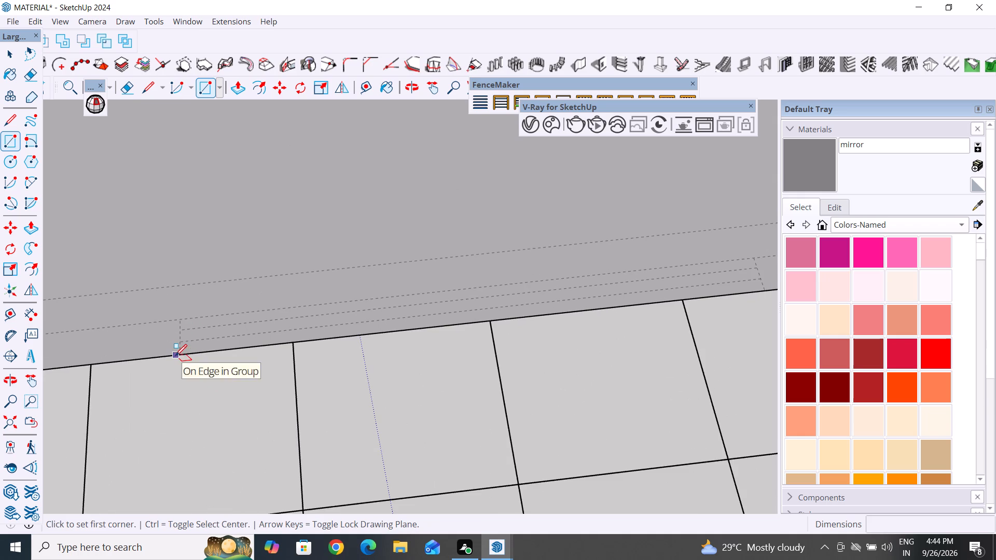
click(175, 356)
scroll(560, 307, down, 5)
scroll(677, 292, up, 4)
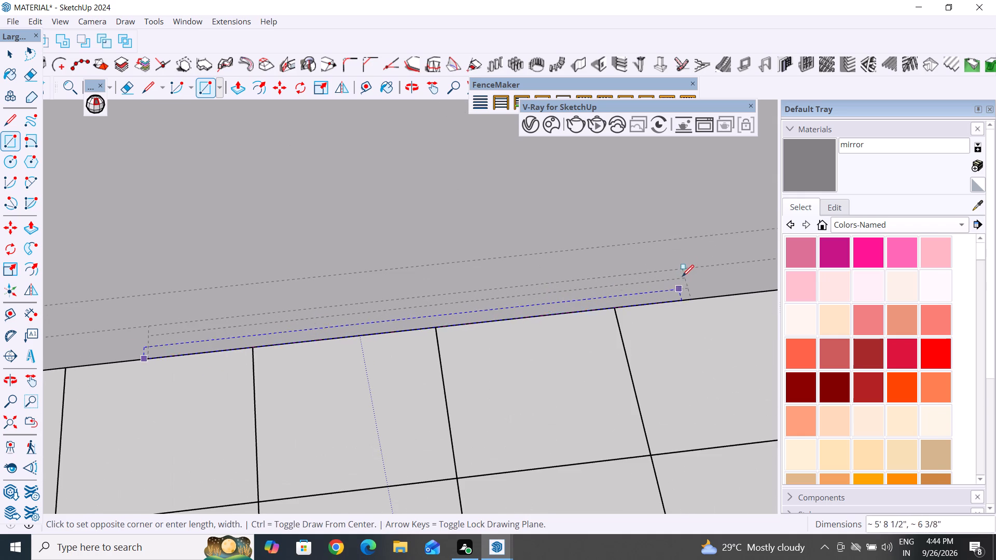
click(685, 269)
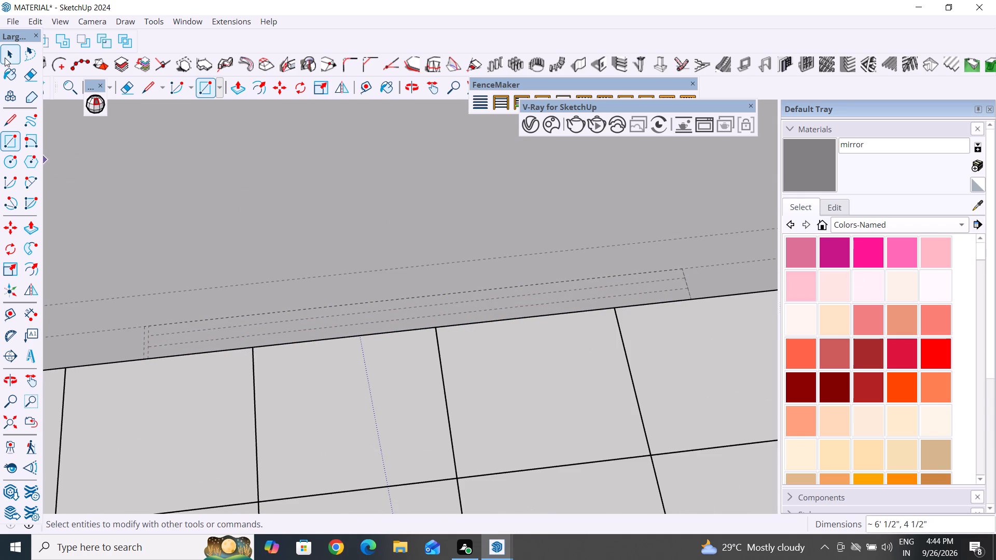
click(5, 57)
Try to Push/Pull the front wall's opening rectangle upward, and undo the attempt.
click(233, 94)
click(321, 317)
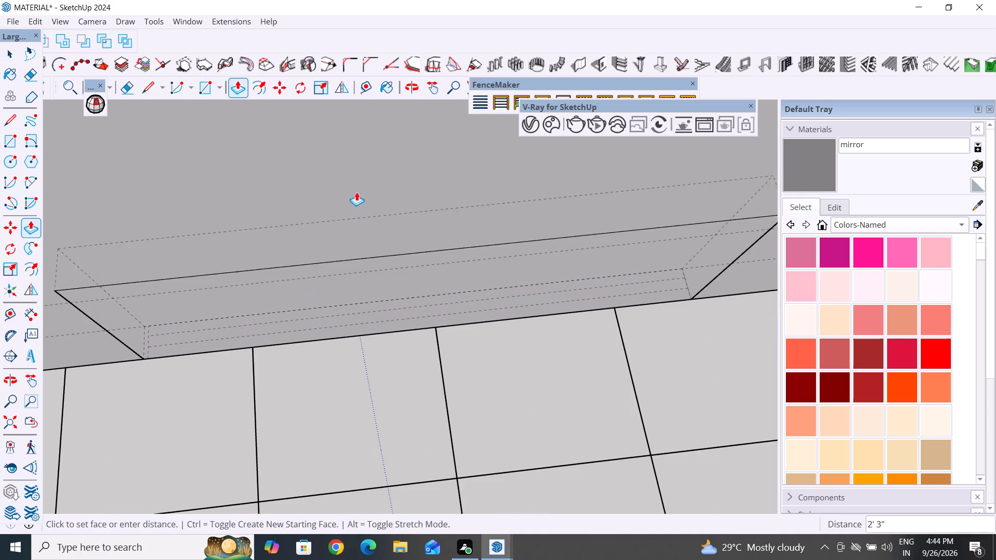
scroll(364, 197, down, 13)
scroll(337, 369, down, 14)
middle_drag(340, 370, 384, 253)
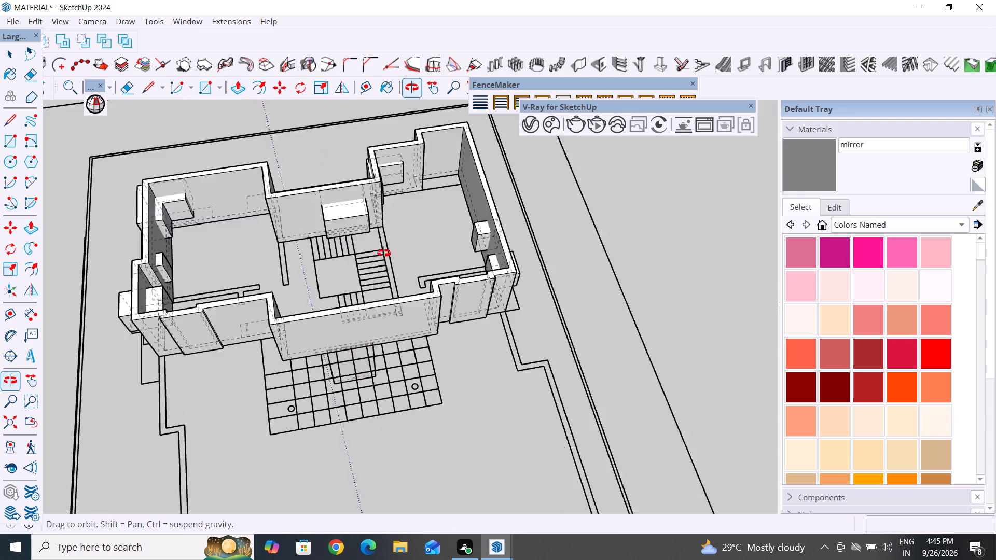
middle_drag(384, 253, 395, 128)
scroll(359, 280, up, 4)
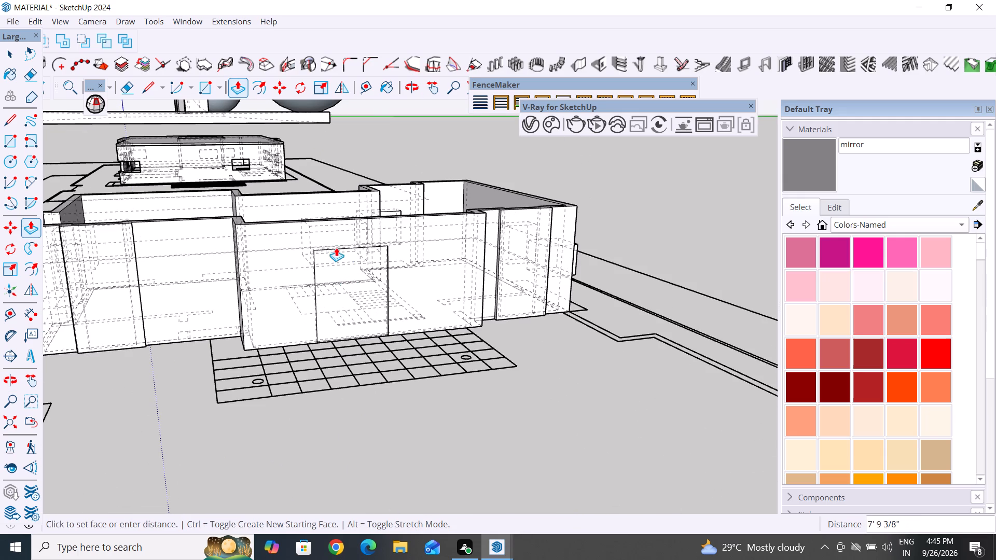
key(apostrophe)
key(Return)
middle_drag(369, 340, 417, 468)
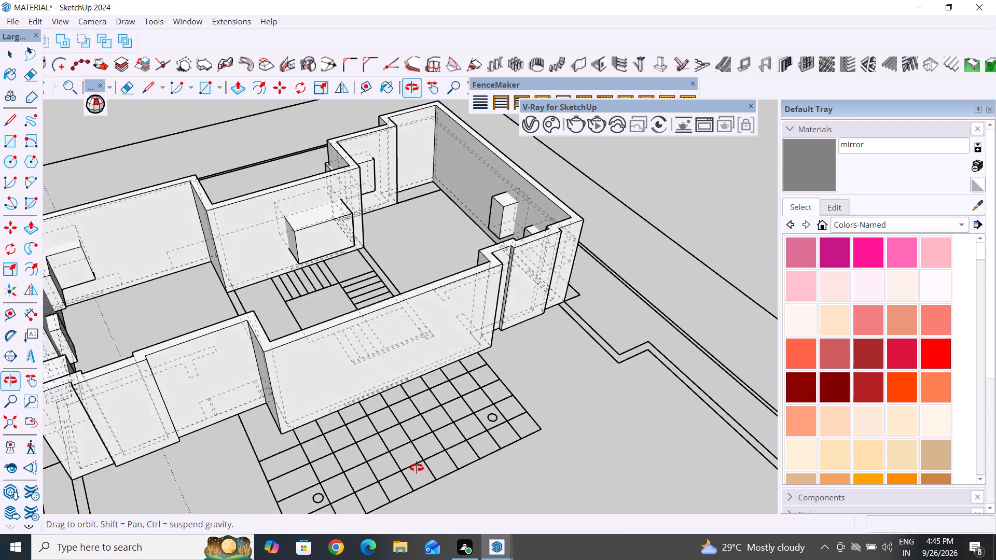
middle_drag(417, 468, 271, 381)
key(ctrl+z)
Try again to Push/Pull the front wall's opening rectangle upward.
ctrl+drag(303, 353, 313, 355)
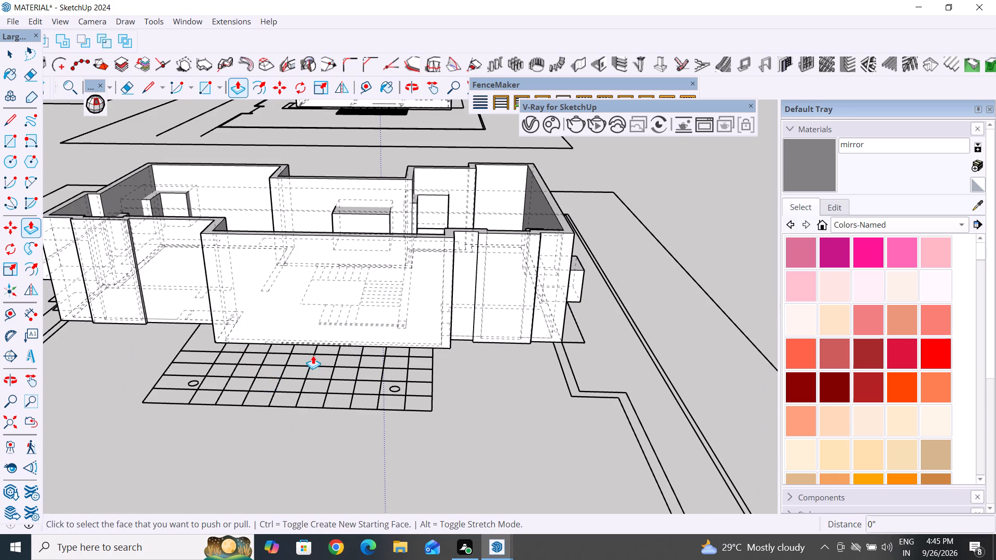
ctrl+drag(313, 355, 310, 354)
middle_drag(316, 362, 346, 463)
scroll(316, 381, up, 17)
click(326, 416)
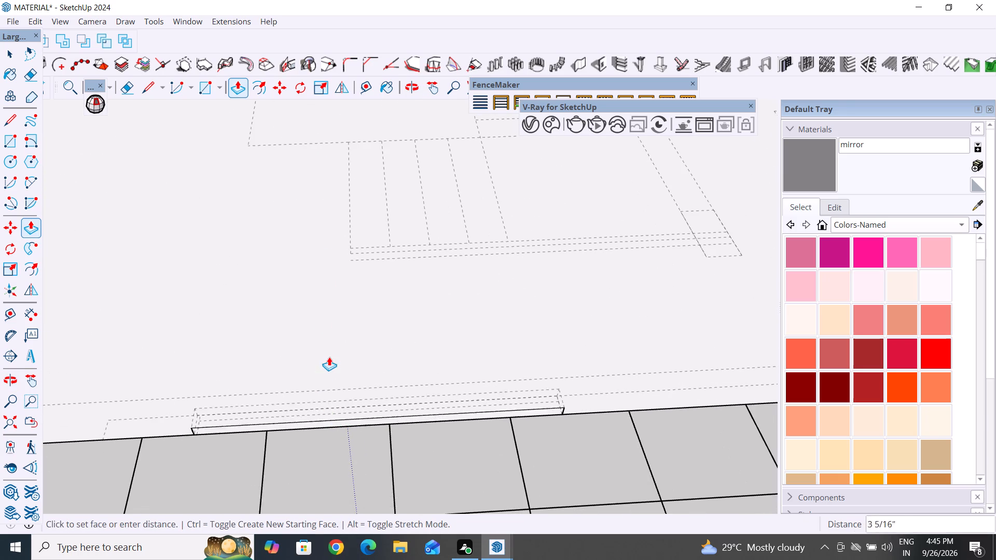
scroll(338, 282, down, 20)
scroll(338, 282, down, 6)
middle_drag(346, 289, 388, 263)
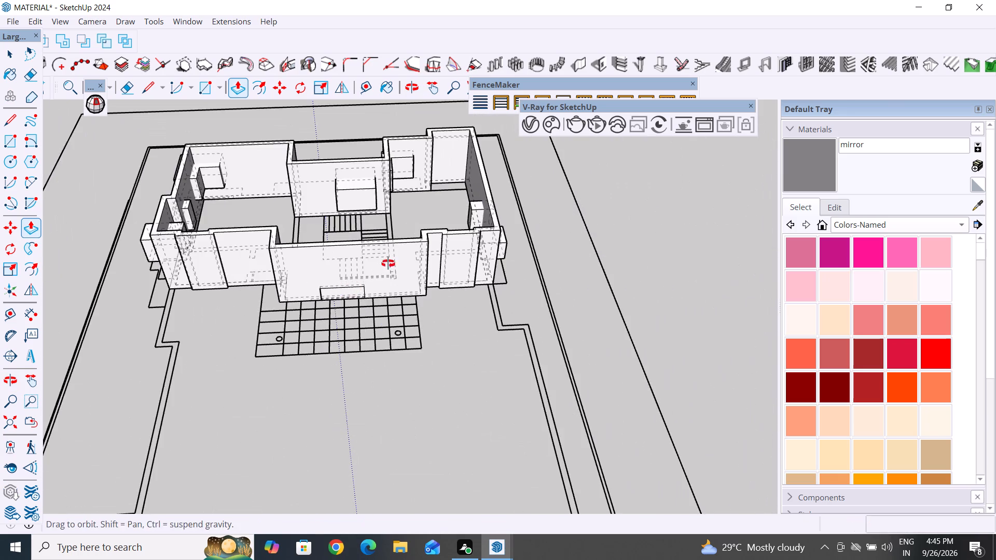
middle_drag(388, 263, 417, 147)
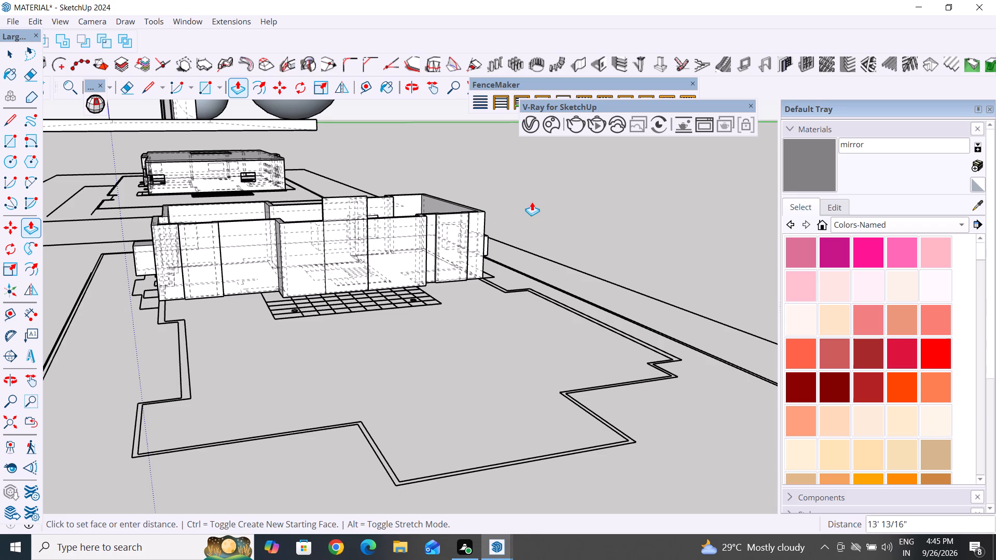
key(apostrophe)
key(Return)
Push/Pull the front wall's opening rectangle beside the tiled paving upward to a height of 7'.
middle_drag(432, 304, 557, 354)
scroll(394, 317, up, 11)
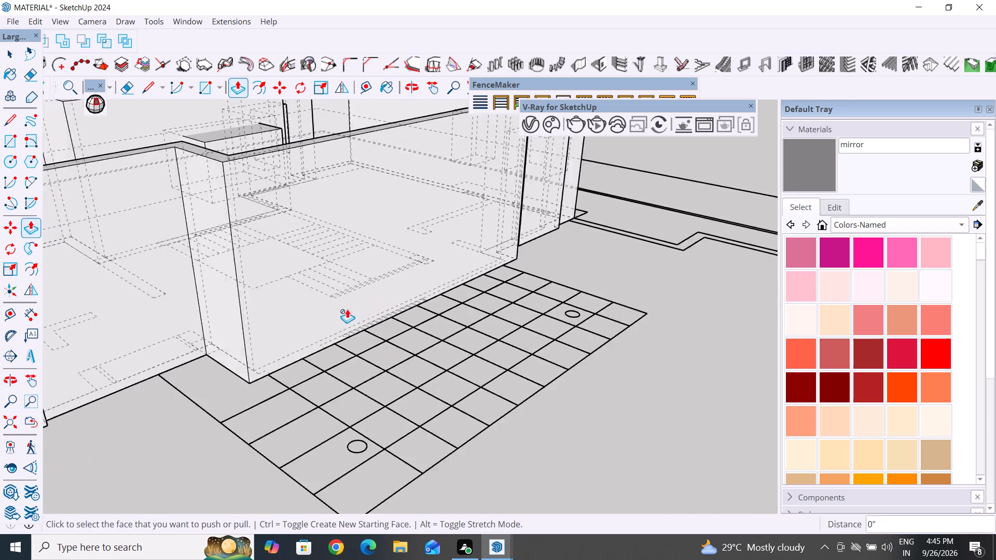
scroll(347, 309, up, 6)
click(374, 326)
scroll(372, 213, down, 13)
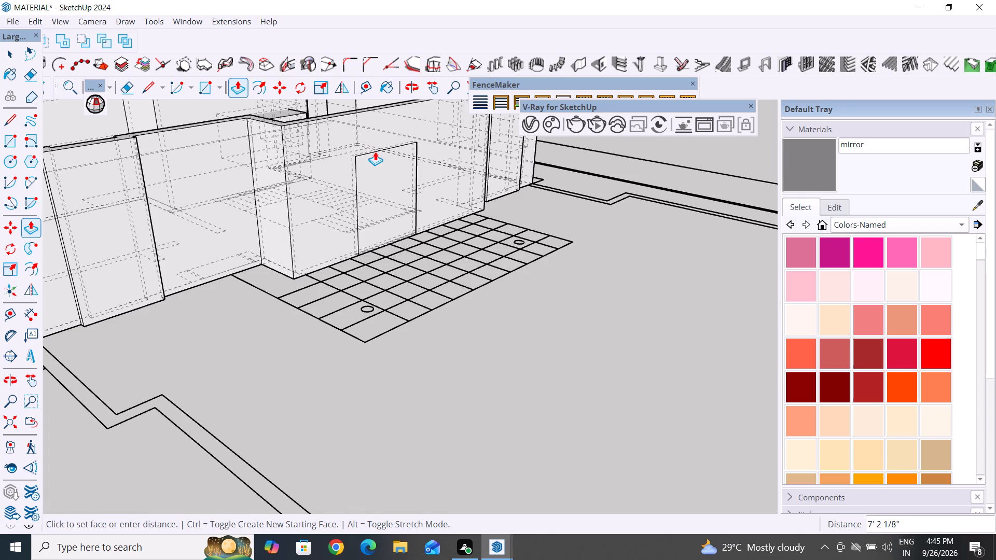
key(7)
key(apostrophe)
key(Return)
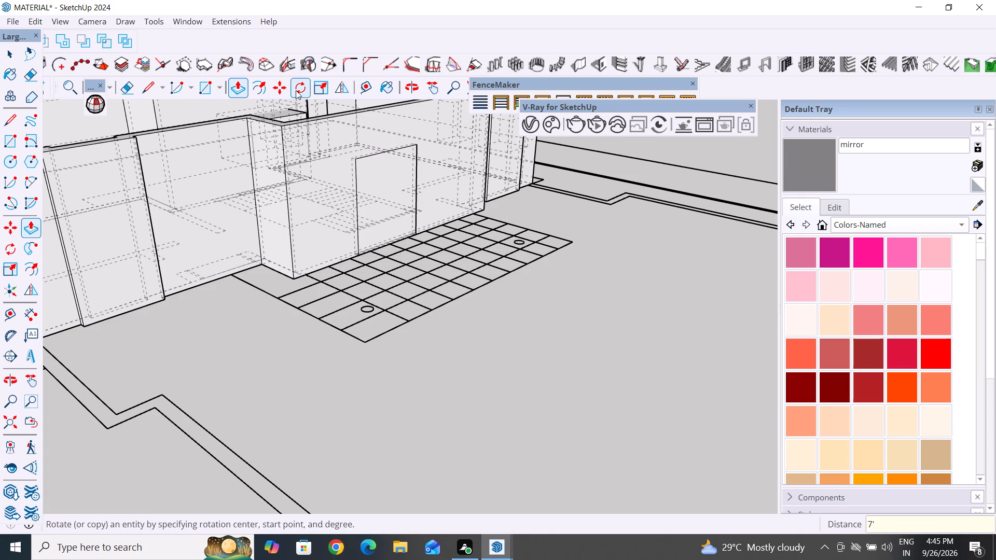
Push/Pull the opening block's outer face about 1' 1" out from the front wall toward the tiled paving.
click(244, 86)
click(381, 201)
click(392, 206)
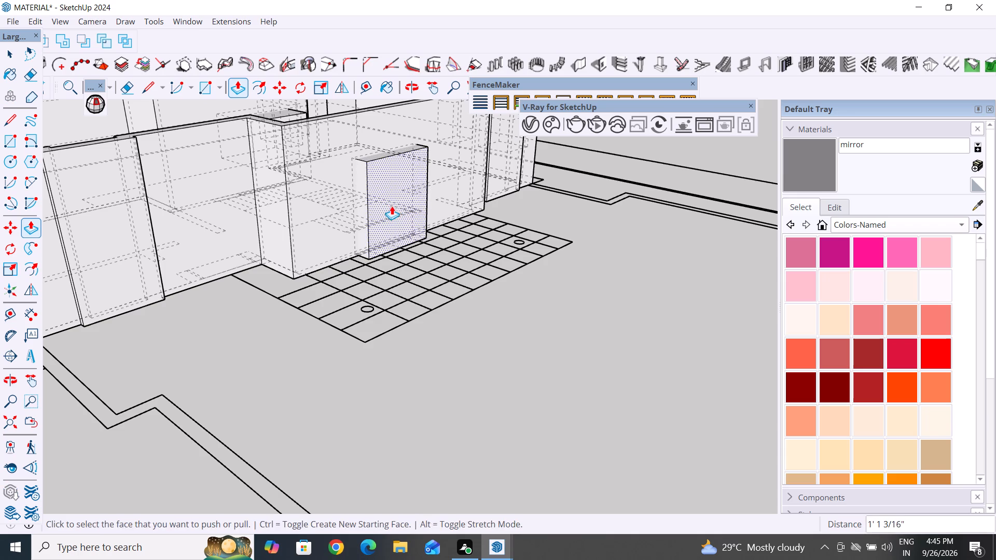
Push/Pull the opening block's inner face about 4' 2" into the house interior.
middle_drag(536, 334, 75, 554)
middle_drag(458, 389, 27, 355)
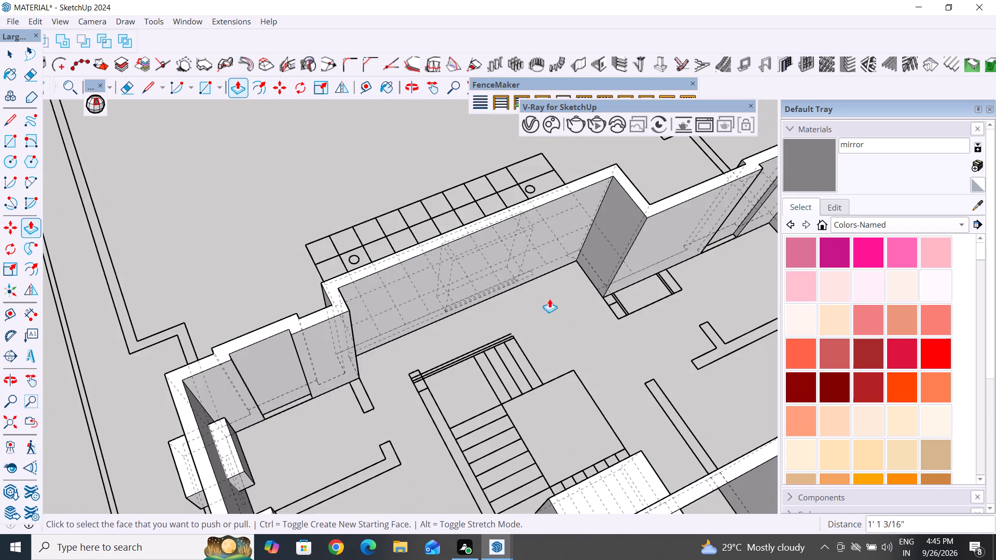
middle_drag(546, 293, 487, 146)
click(504, 288)
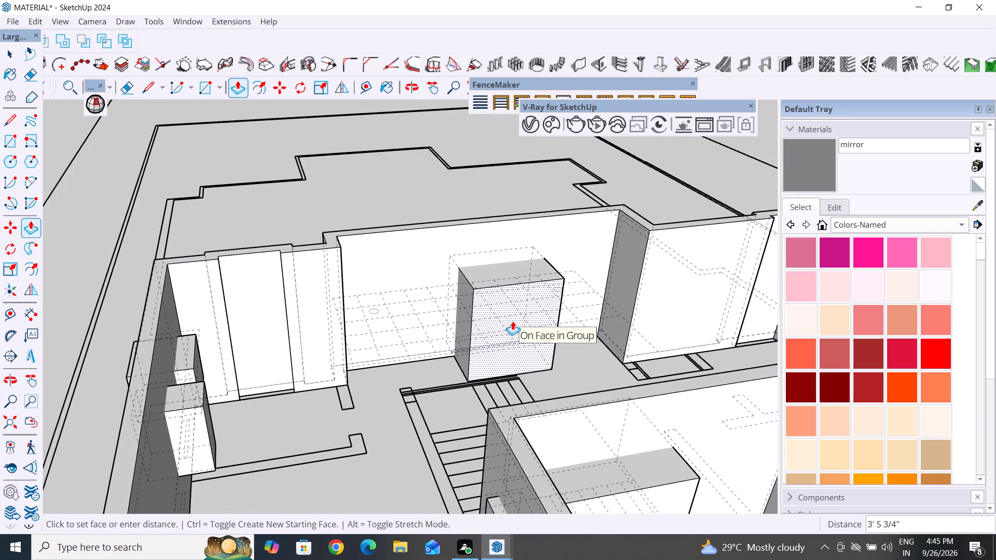
scroll(513, 316, up, 5)
middle_drag(513, 331, 651, 380)
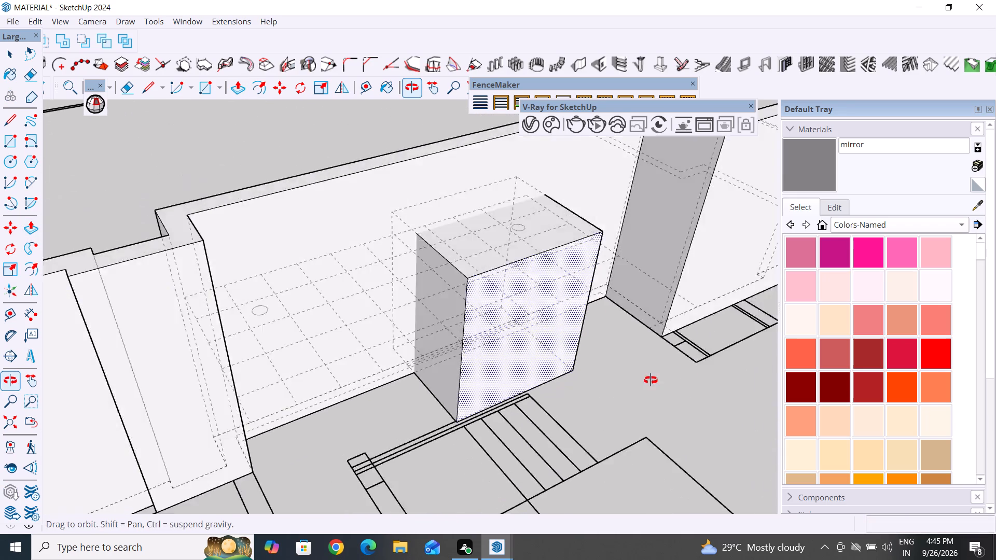
middle_drag(651, 380, 688, 379)
click(511, 341)
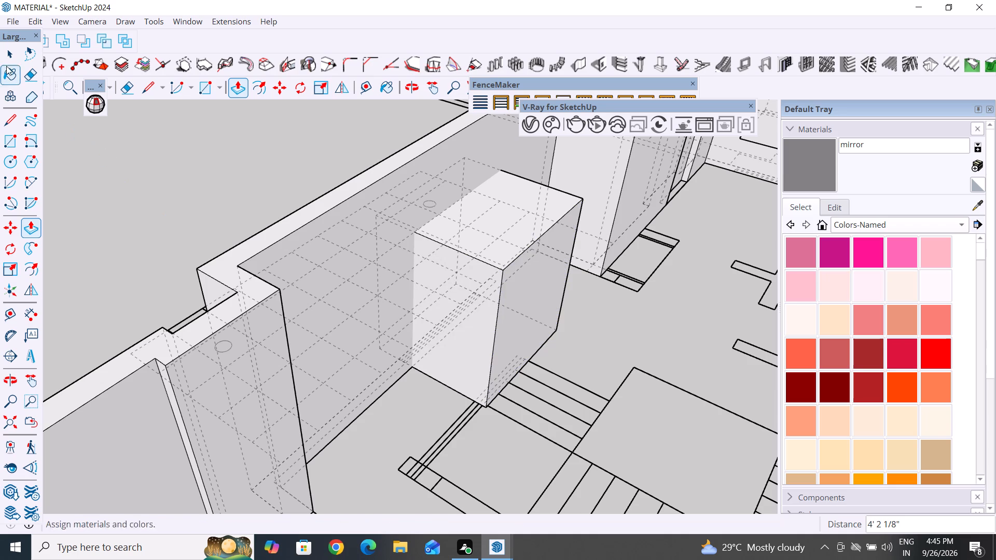
Select the whole front wall opening block and make it a group.
click(11, 52)
triple_click(513, 297)
click(513, 297)
right_click(513, 297)
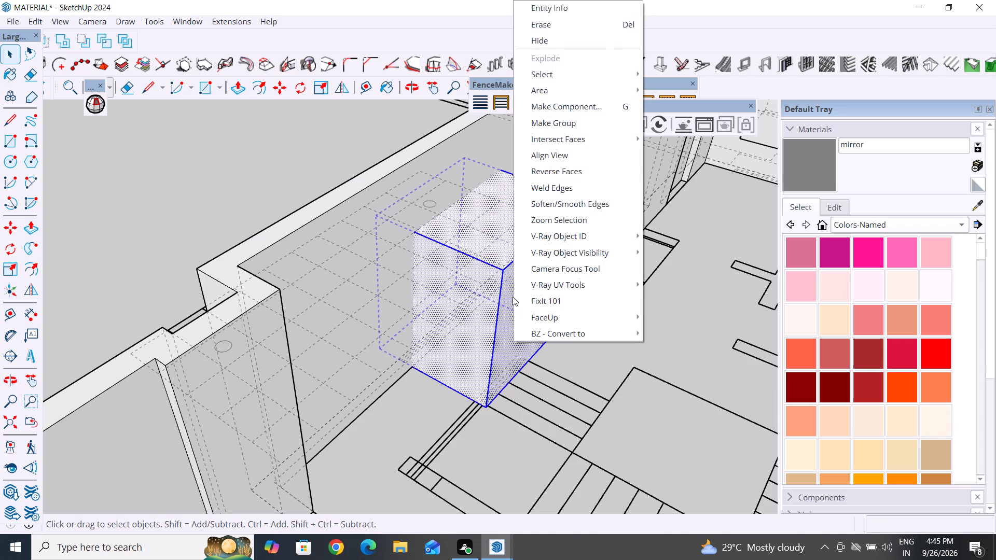
click(561, 116)
Examine the grouped opening block's fit through the front wall from inside and outside the house.
scroll(621, 335, down, 6)
middle_drag(688, 393, 108, 318)
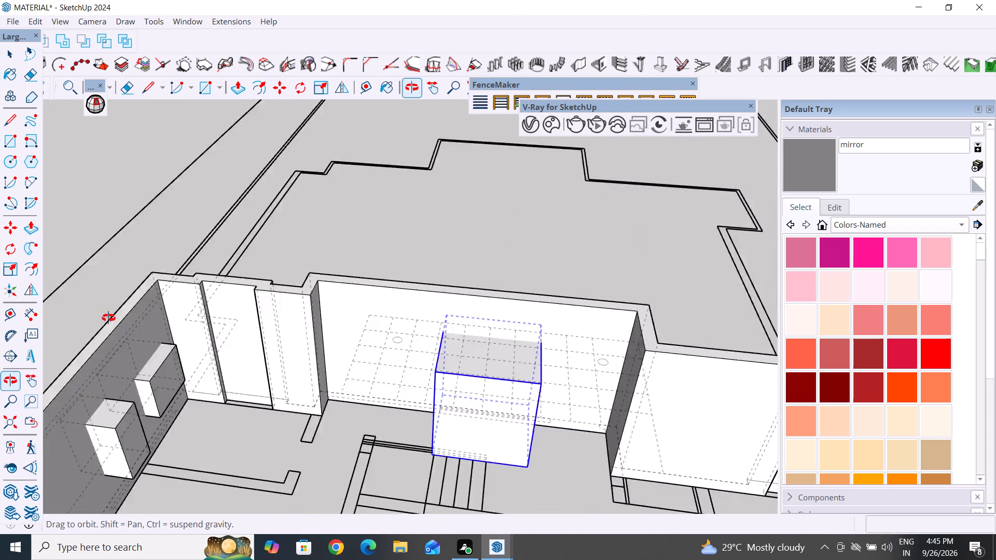
middle_drag(108, 318, 108, 317)
middle_drag(315, 437, 441, 426)
scroll(397, 416, up, 5)
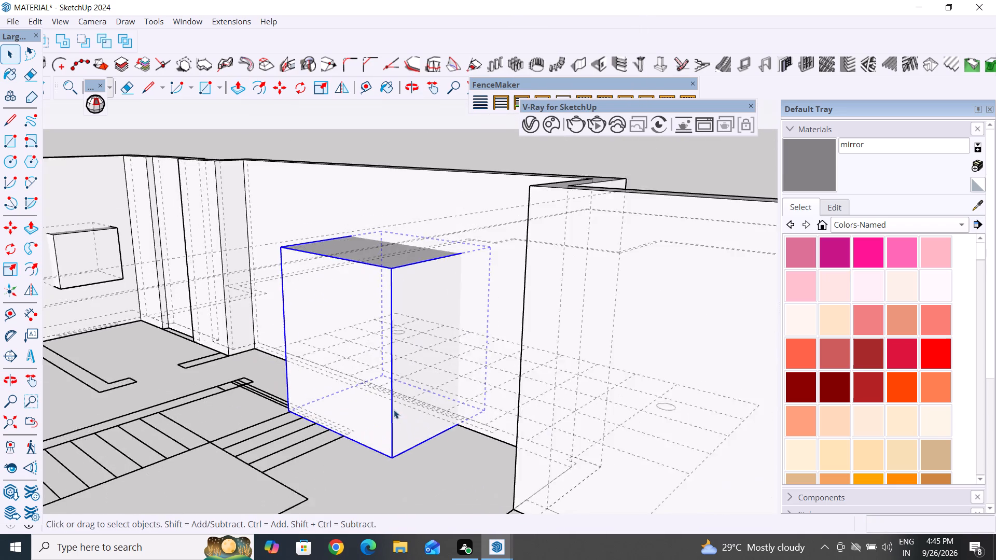
scroll(455, 446, up, 3)
key(m)
scroll(468, 443, up, 4)
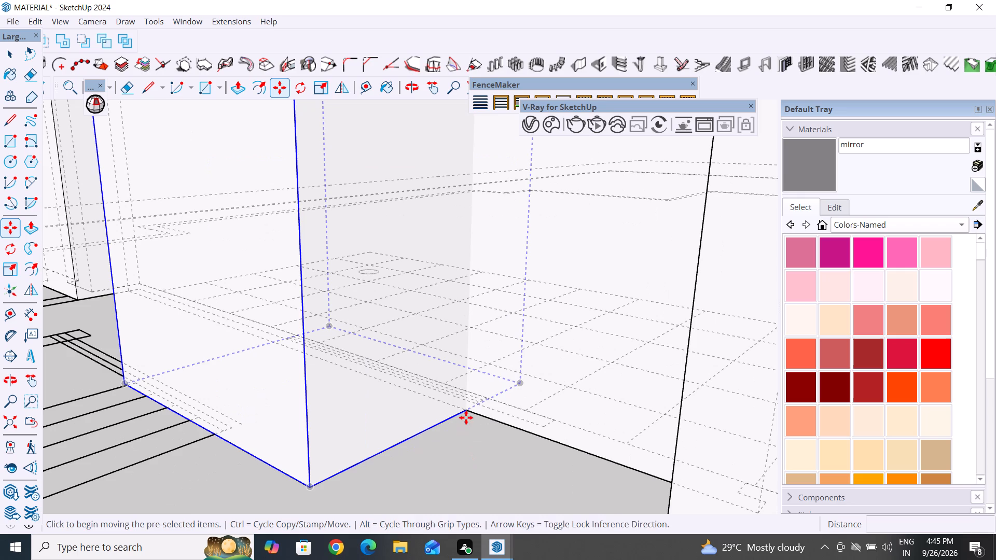
scroll(472, 481, down, 20)
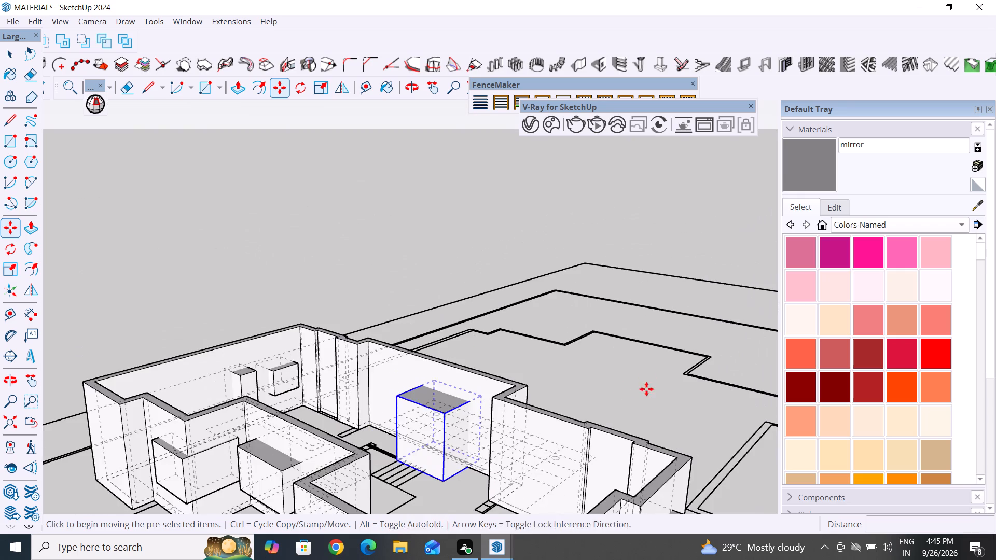
middle_drag(646, 391, 208, 455)
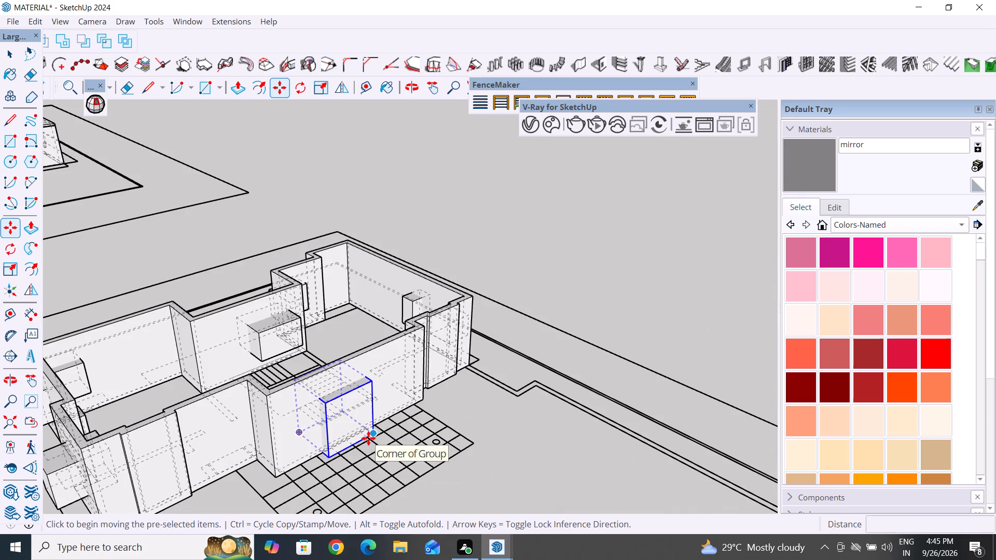
scroll(518, 403, down, 6)
scroll(536, 330, down, 9)
scroll(593, 307, down, 4)
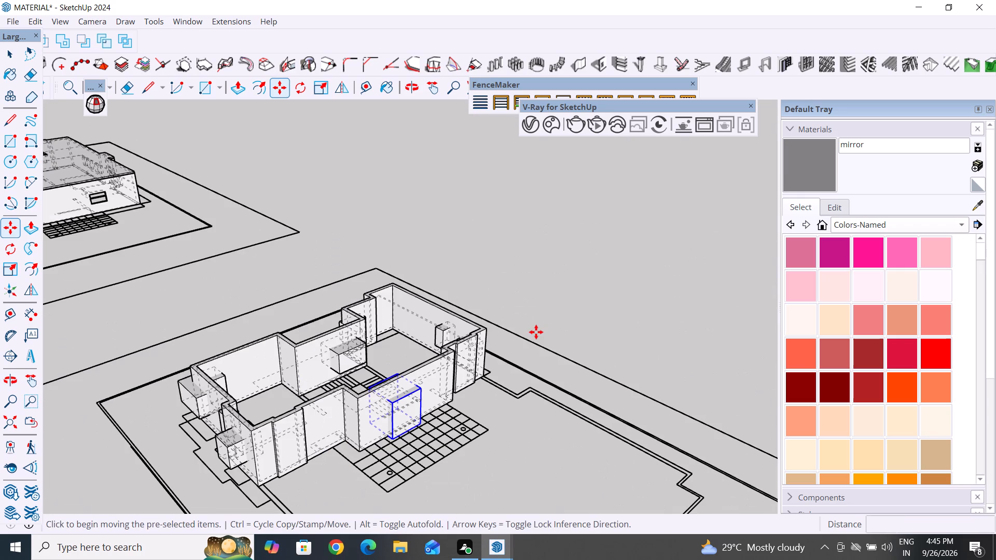
scroll(536, 332, down, 1)
middle_drag(583, 379, 448, 446)
scroll(470, 397, up, 8)
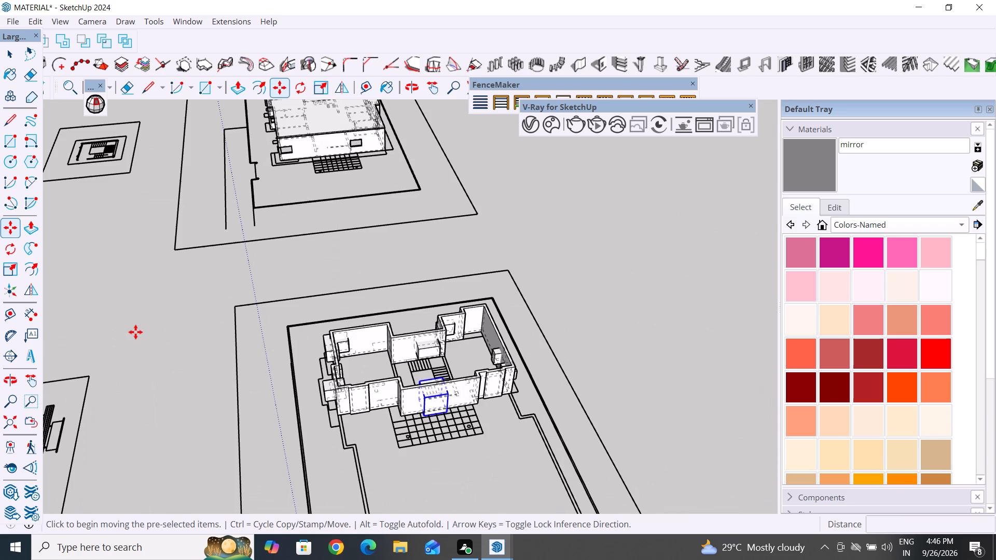
Save the model.
click(7, 52)
key(ctrl+s)
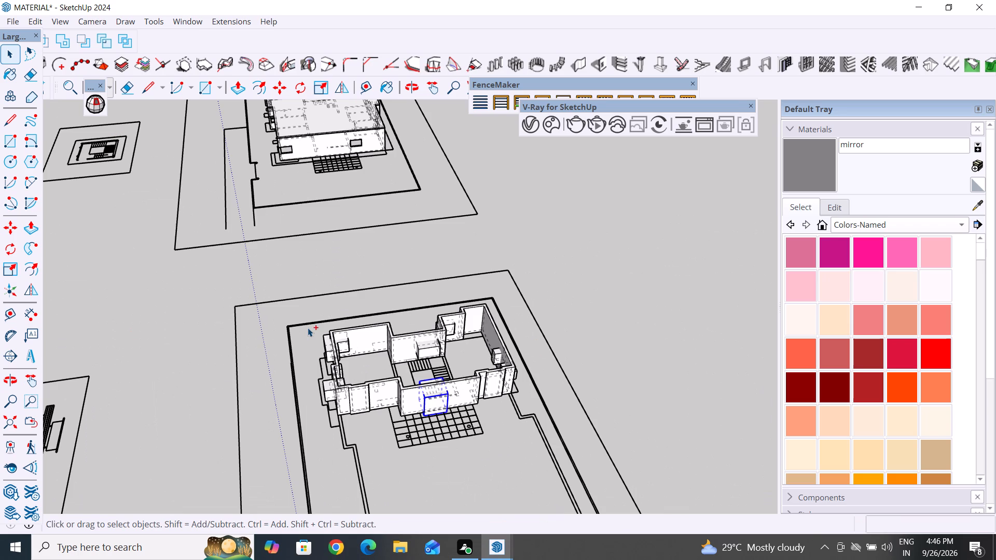
Turn off the dashed back-edge display.
scroll(309, 328, down, 5)
key(k)
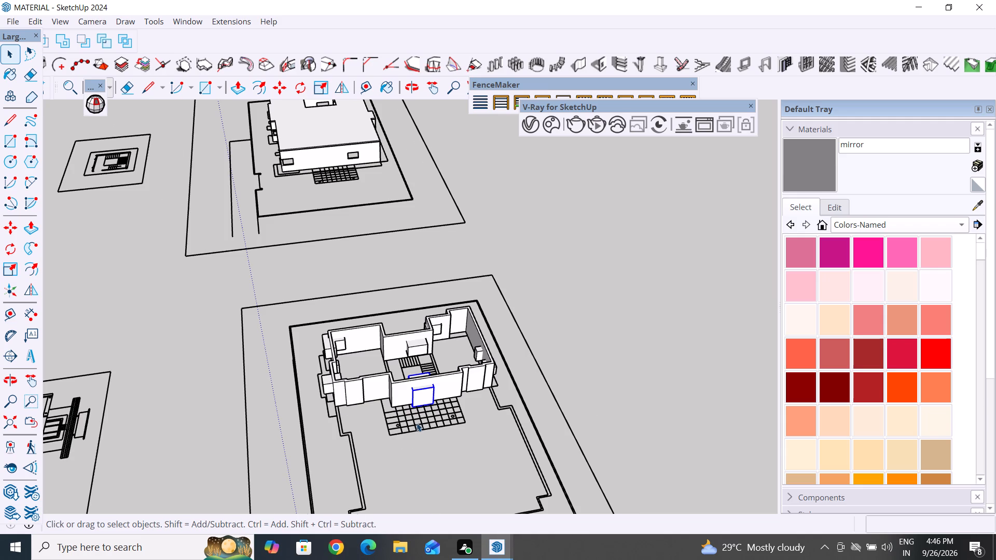
Examine the house walls and the placed window and door blocks from all sides.
scroll(417, 423, down, 5)
middle_drag(355, 475, 598, 417)
scroll(480, 395, up, 6)
double_click(567, 364)
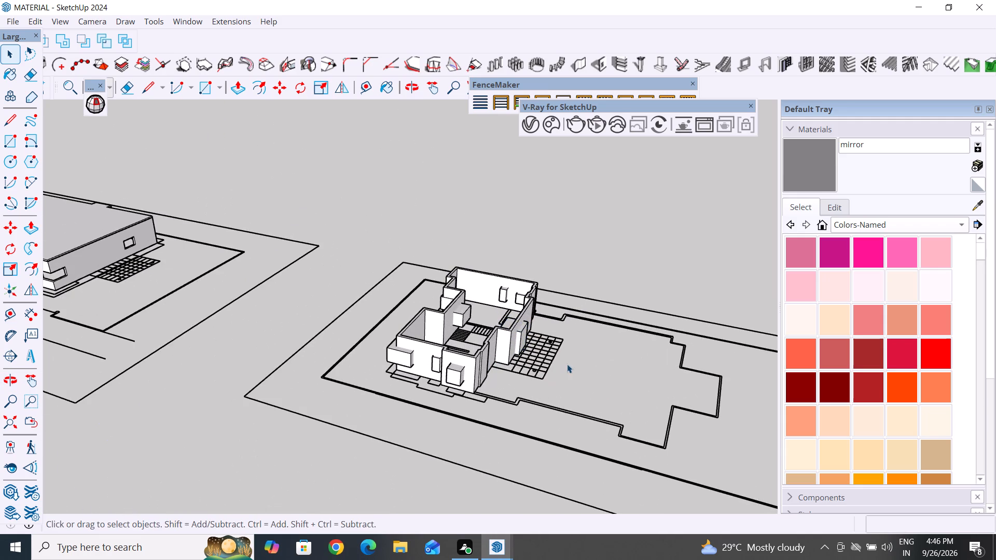
middle_drag(450, 411, 638, 440)
scroll(663, 283, up, 4)
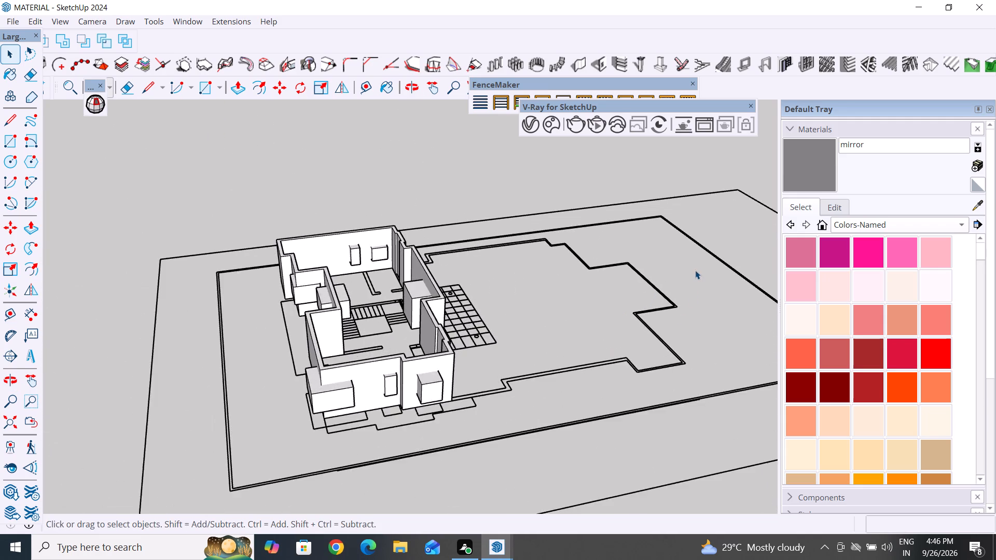
scroll(674, 315, up, 4)
scroll(447, 256, down, 2)
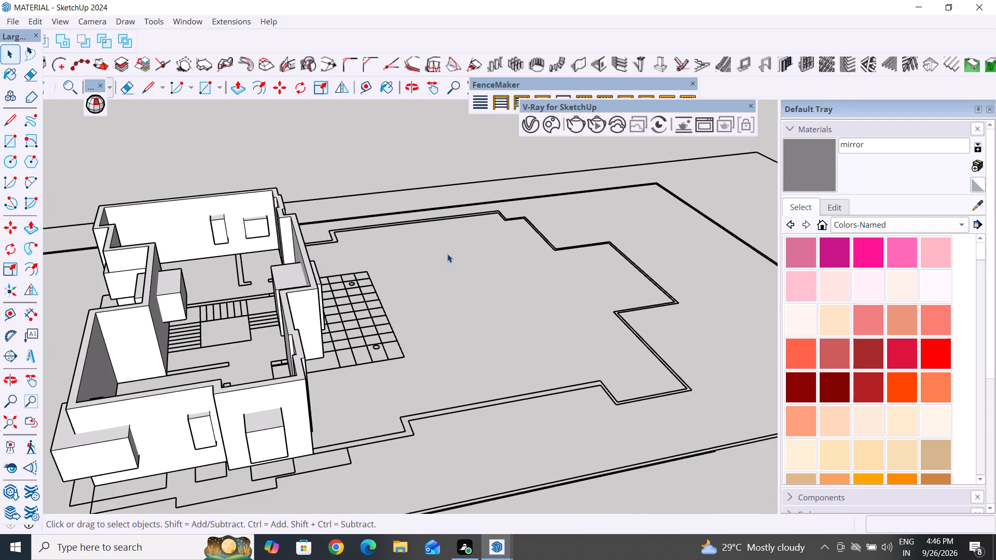
scroll(447, 254, down, 5)
middle_drag(630, 306, 616, 396)
scroll(453, 401, up, 6)
middle_drag(499, 393, 364, 449)
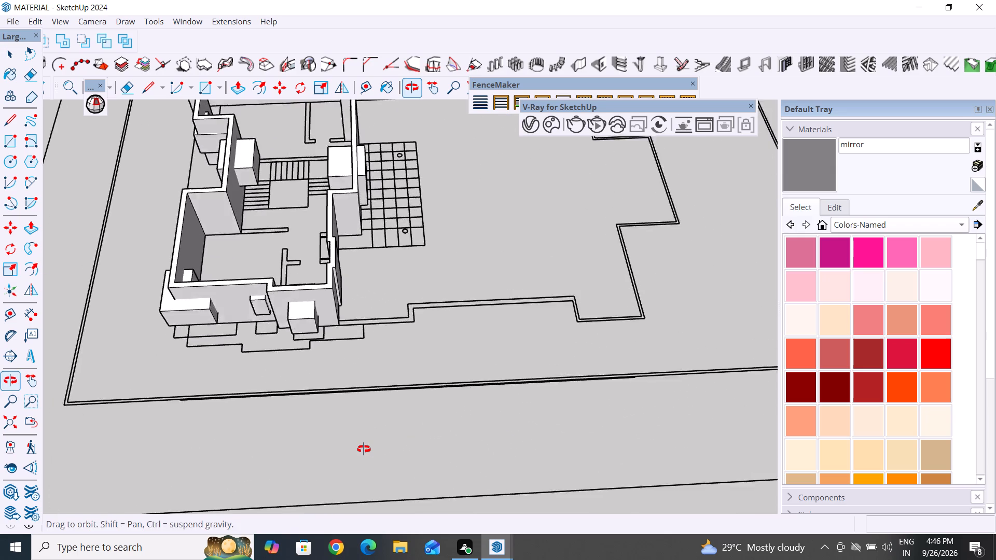
middle_drag(364, 449, 356, 449)
scroll(356, 449, down, 8)
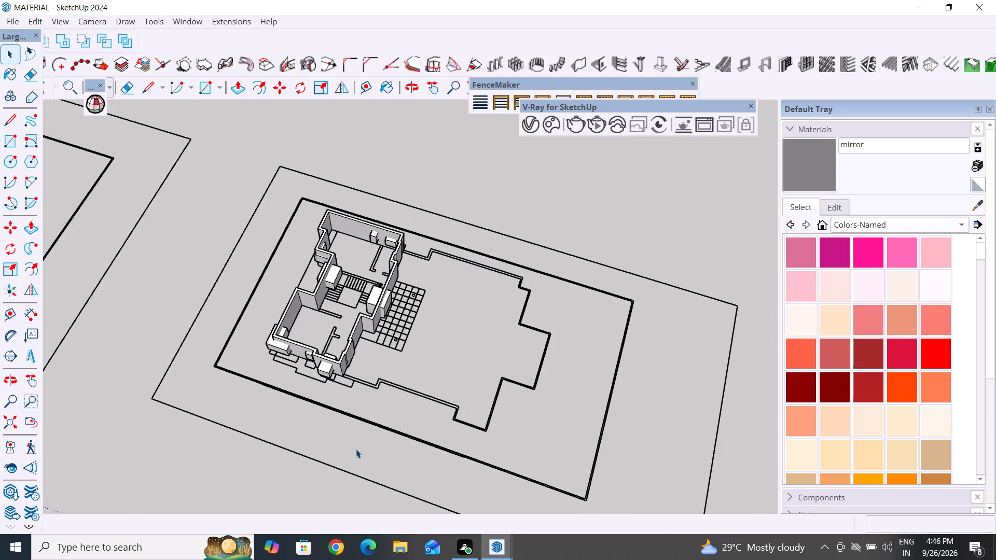
middle_drag(356, 449, 510, 220)
scroll(356, 449, up, 1)
scroll(363, 339, up, 5)
middle_drag(285, 382, 659, 349)
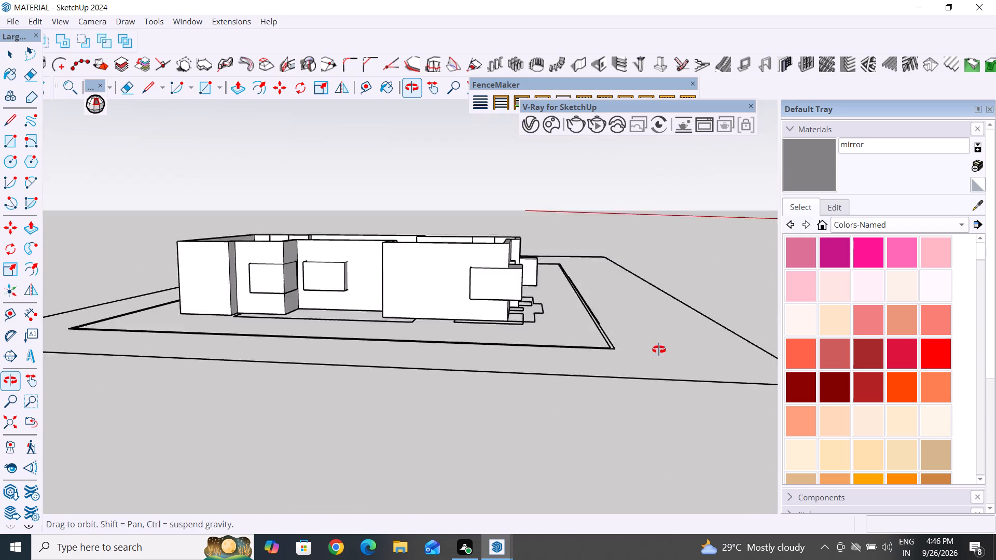
middle_drag(659, 349, 9, 450)
middle_drag(375, 373, 579, 507)
middle_drag(488, 344, 571, 246)
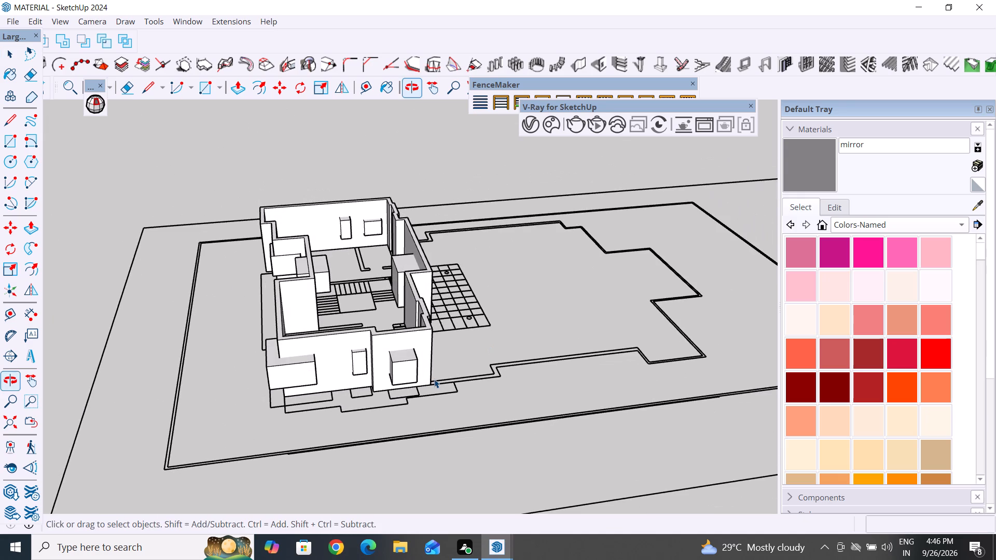
click(394, 334)
click(519, 371)
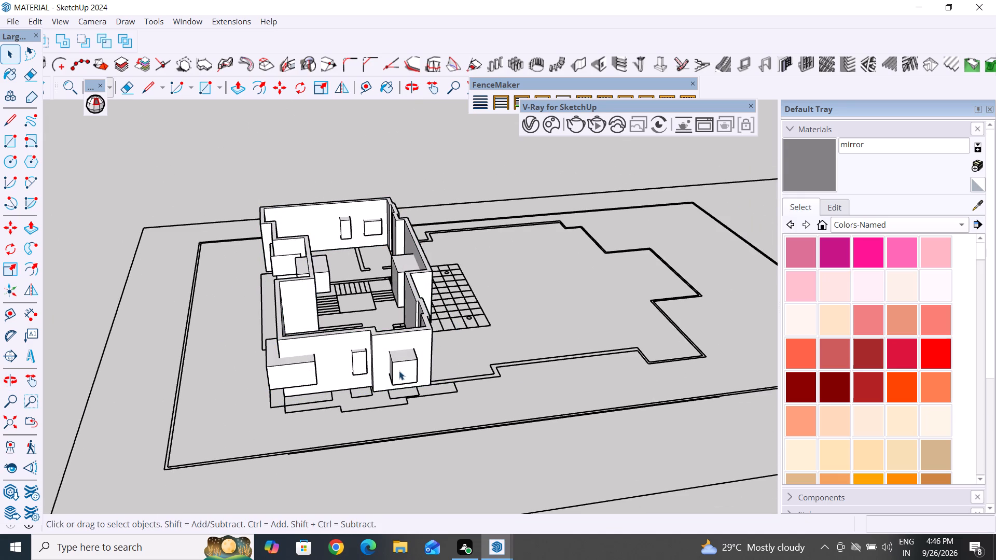
Subtract the window block nearest the side wall's outer corner from the house walls to cut its opening.
click(399, 371)
middle_drag(449, 417, 665, 363)
scroll(506, 278, up, 5)
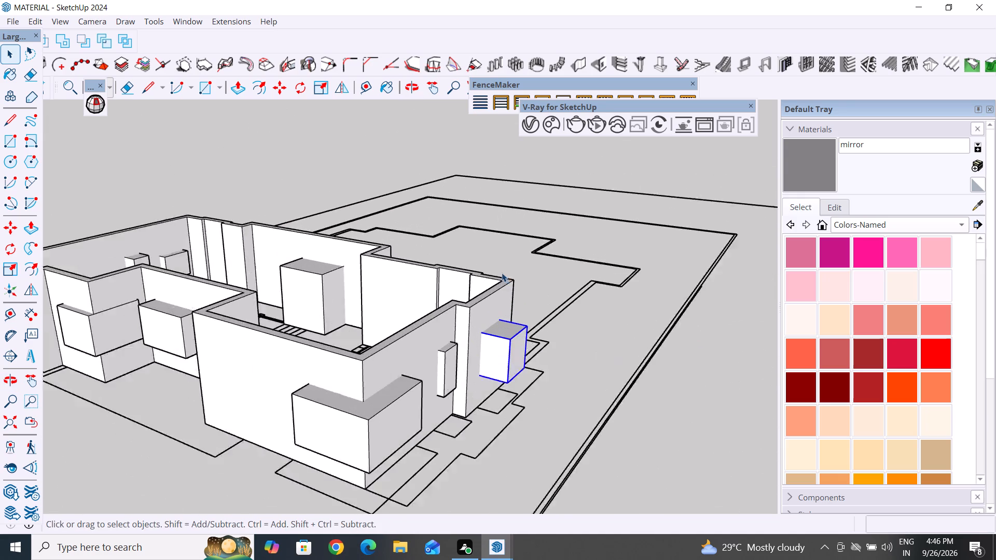
scroll(444, 397, up, 5)
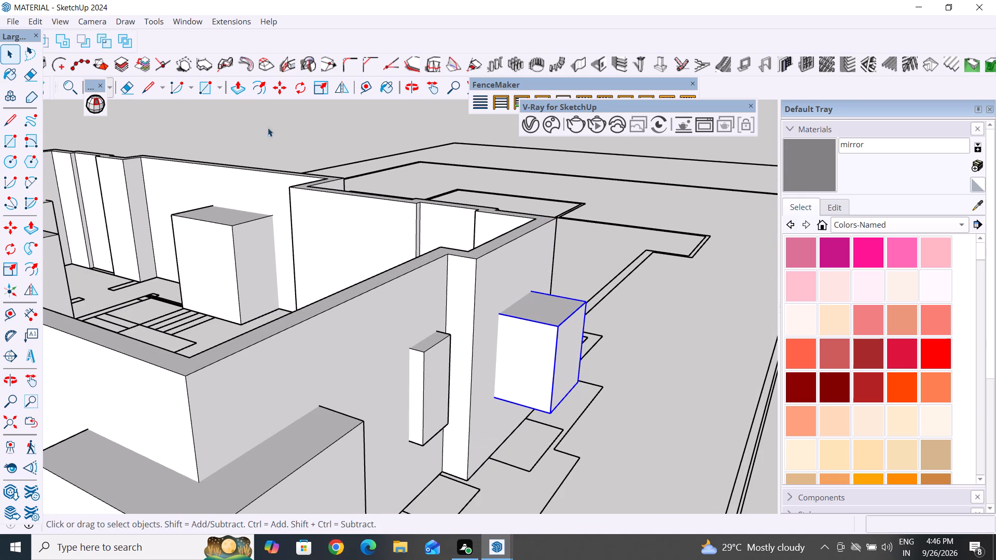
click(81, 35)
click(464, 284)
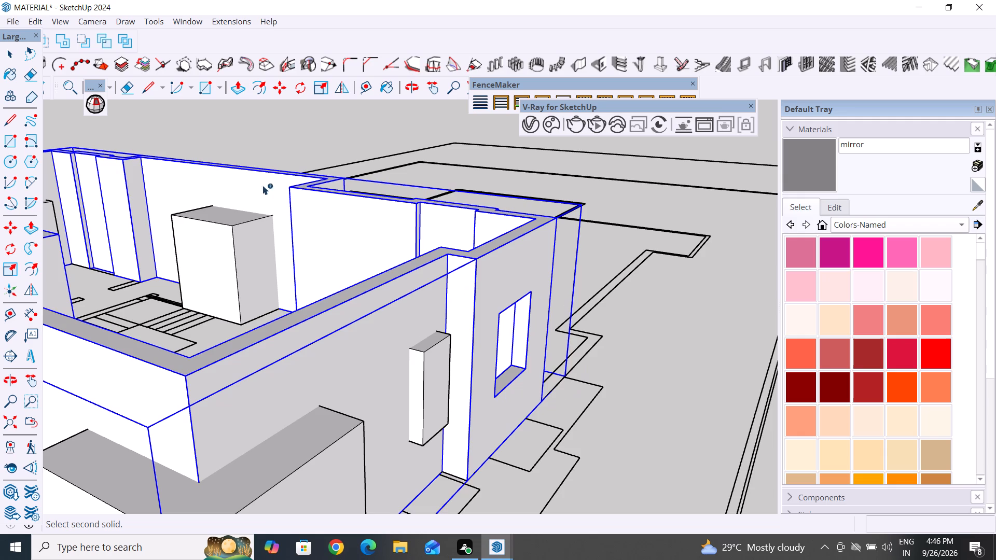
Subtract the narrow window block on the side wall from the house walls to cut its opening.
click(15, 54)
click(424, 383)
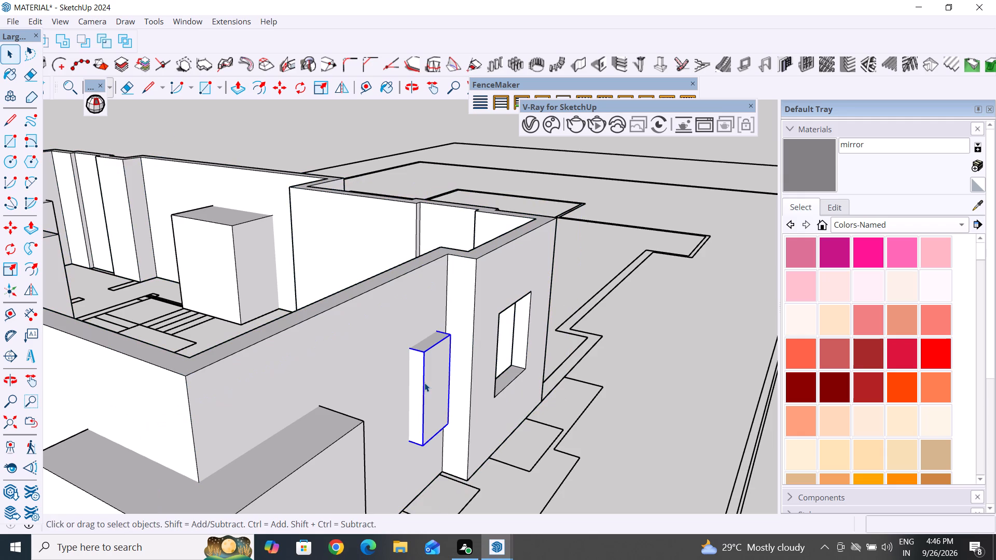
click(78, 47)
click(368, 364)
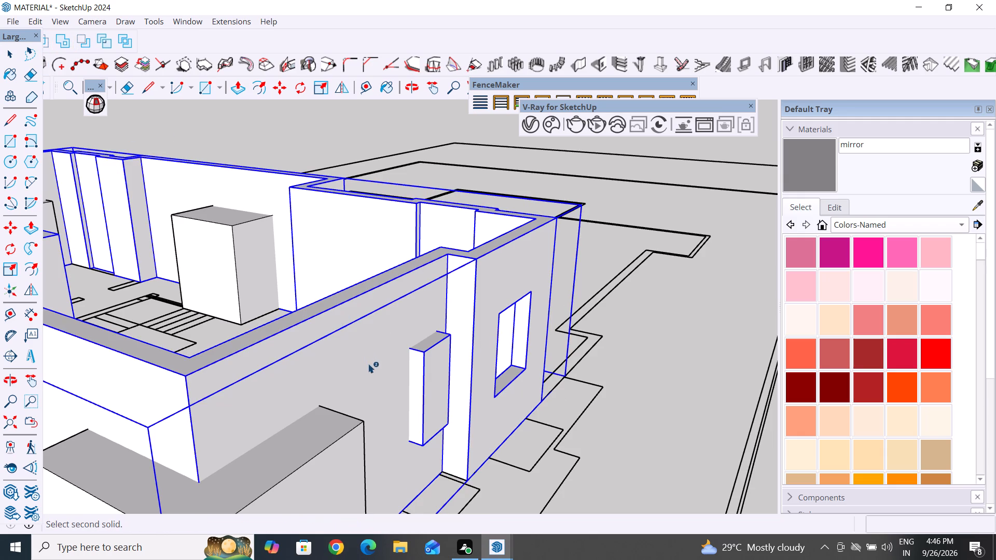
Subtract the large window block wrapping the outer corner below the side wall's narrow window from the house walls.
click(8, 50)
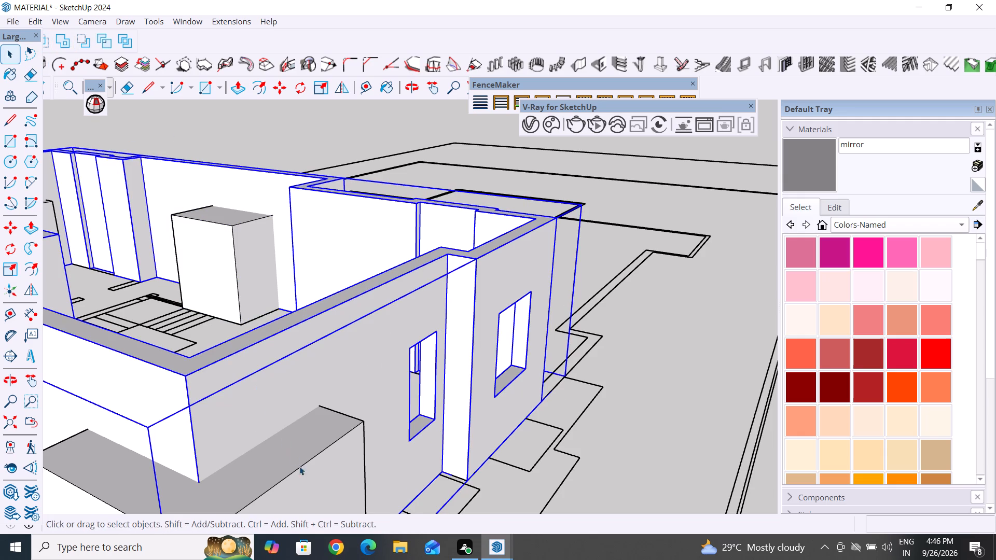
click(307, 478)
click(80, 39)
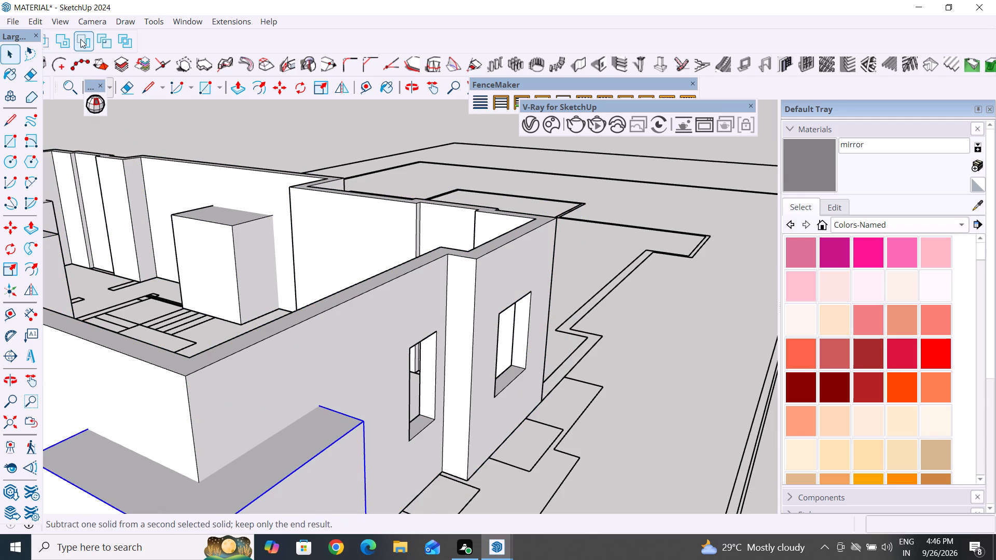
click(247, 353)
Subtract the window block in the recessed wall section between the two projecting rooms from the house walls.
scroll(351, 369, down, 12)
middle_drag(279, 426, 436, 429)
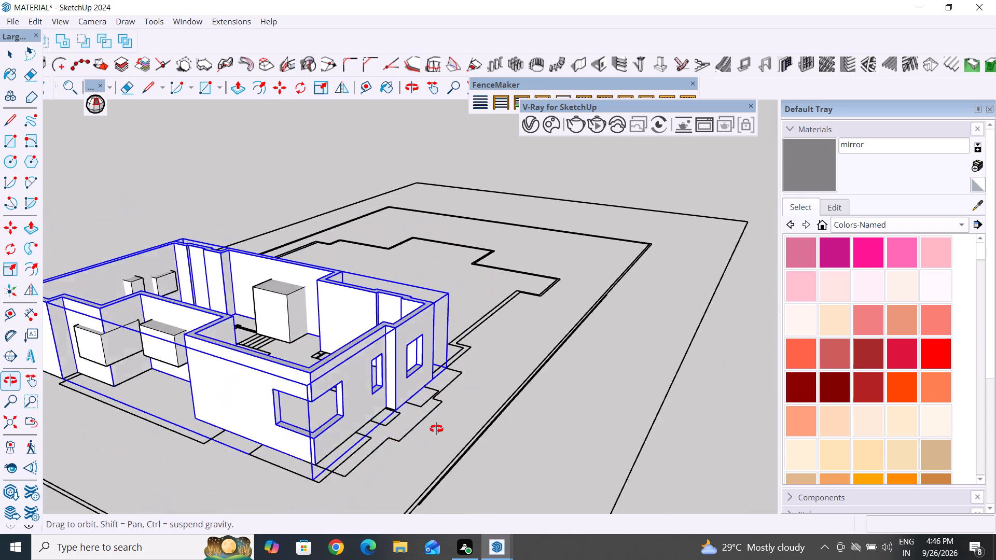
middle_drag(436, 429, 614, 381)
scroll(493, 395, up, 4)
click(9, 59)
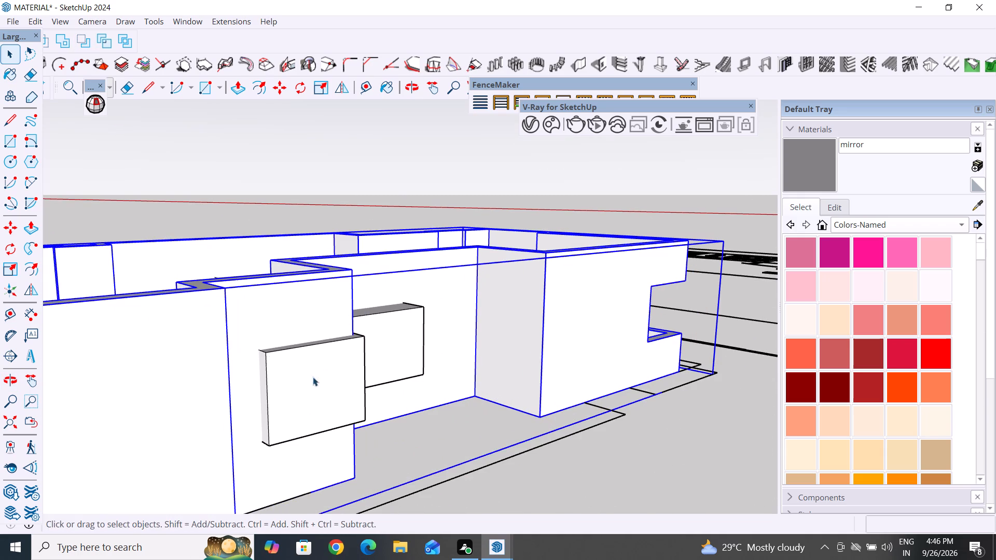
click(399, 343)
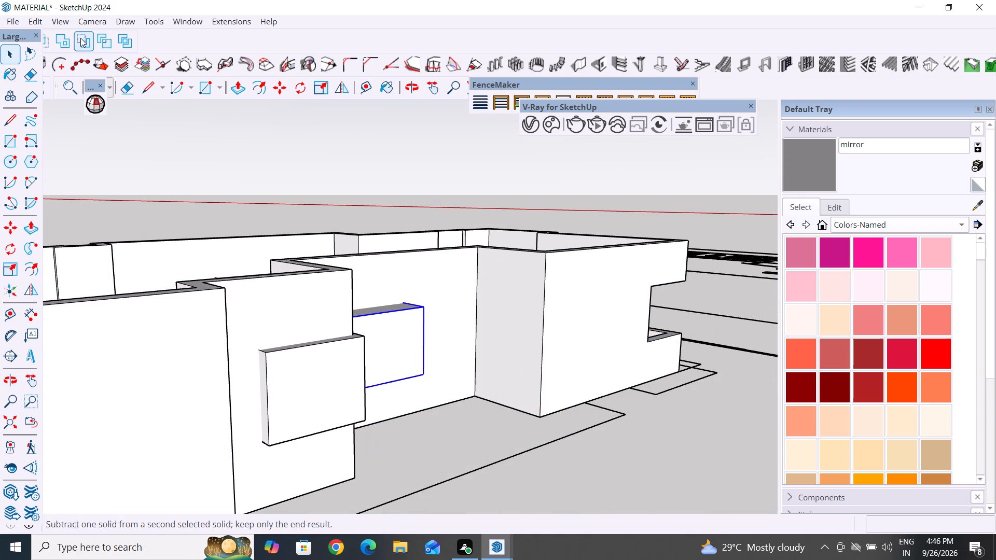
click(80, 38)
click(389, 264)
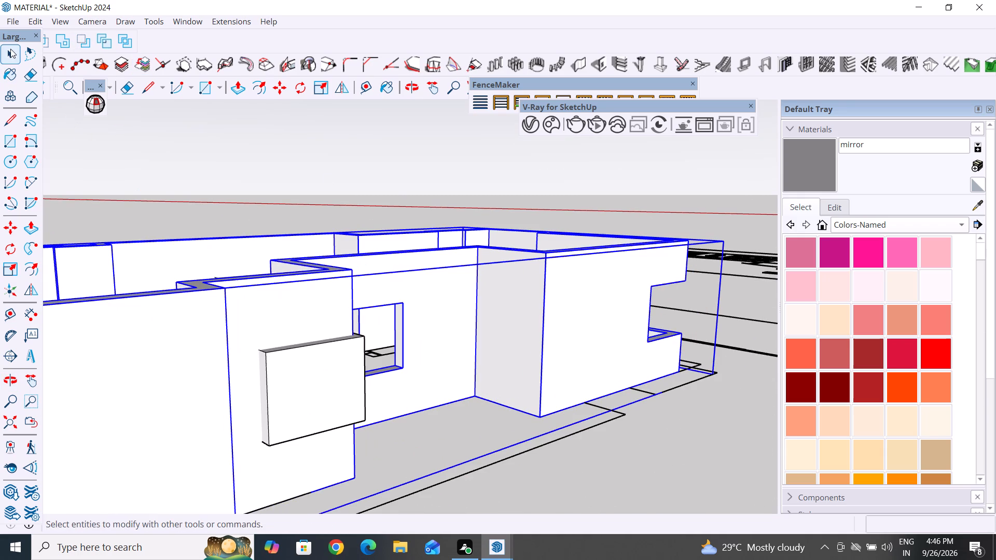
Subtract the corner window block on the other projecting room from the house walls to cut its opening.
click(10, 49)
click(315, 386)
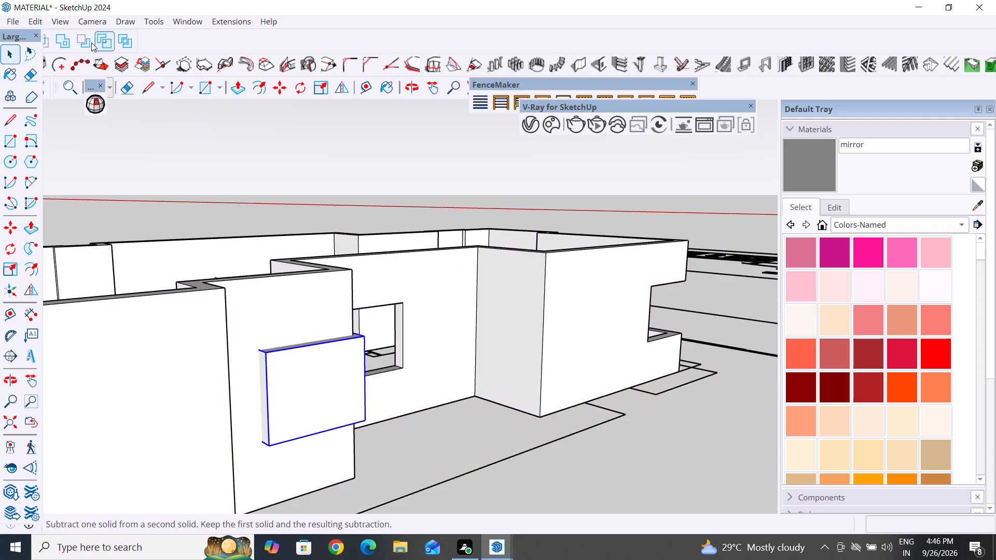
click(85, 41)
click(256, 297)
Subtract the tall narrow window block on the opposite end wall from the house walls to cut its opening.
scroll(546, 397, down, 12)
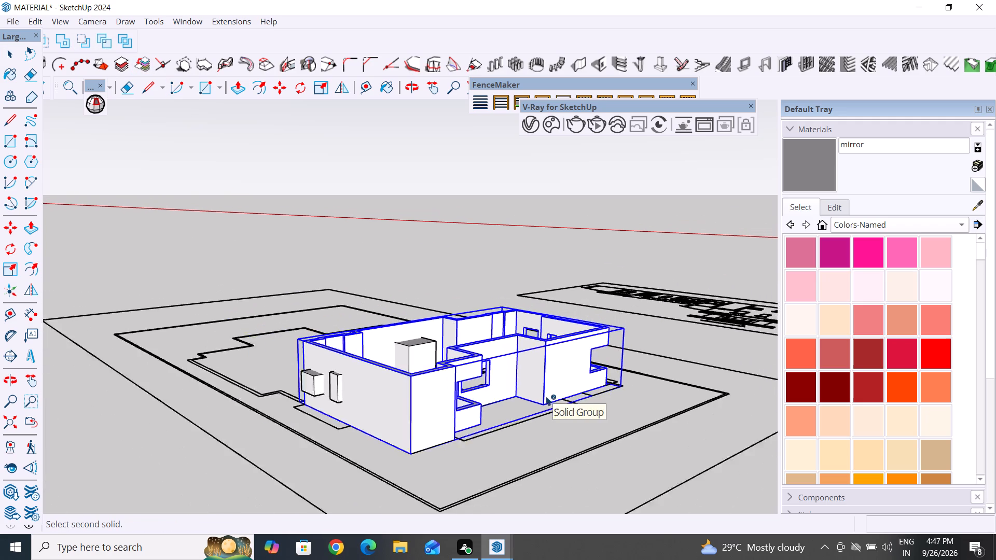
middle_drag(358, 483, 613, 506)
scroll(578, 438, up, 5)
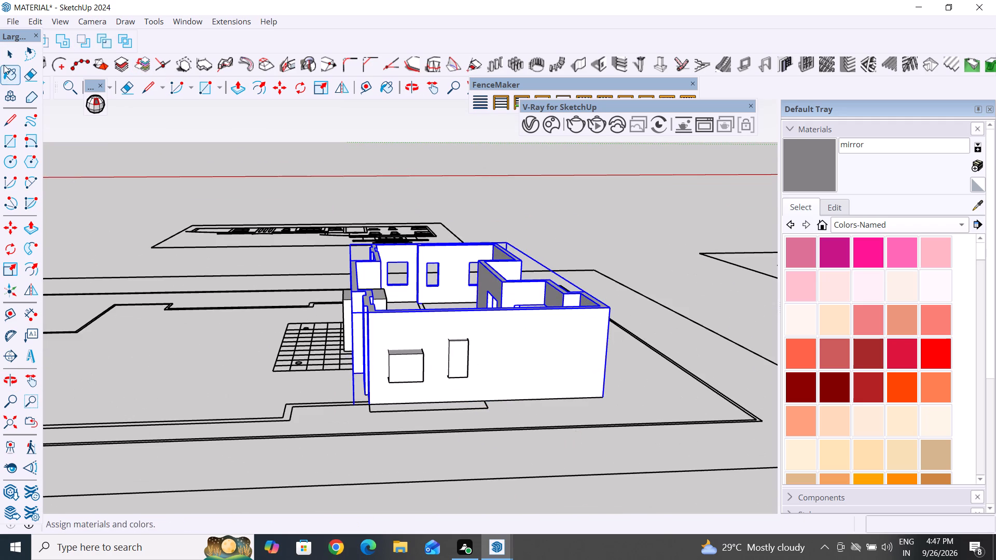
click(4, 57)
click(537, 349)
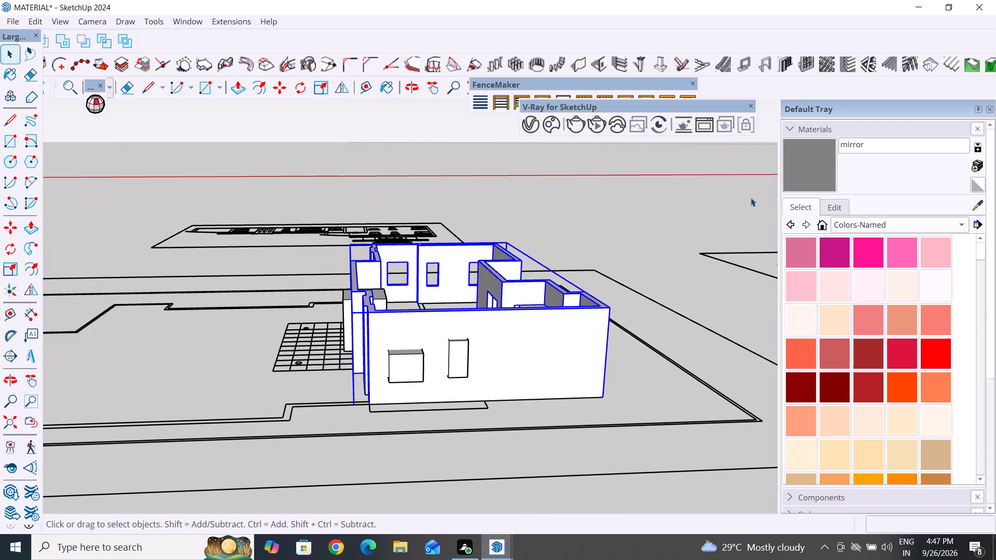
middle_drag(187, 344, 254, 426)
scroll(588, 379, up, 5)
scroll(109, 264, down, 7)
middle_drag(309, 411, 424, 402)
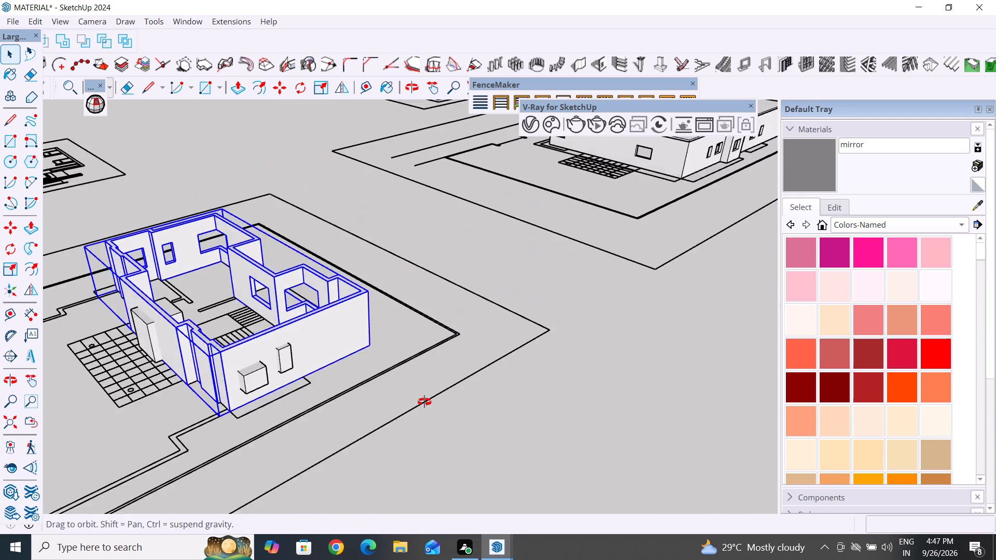
scroll(352, 323, up, 6)
click(448, 443)
click(247, 409)
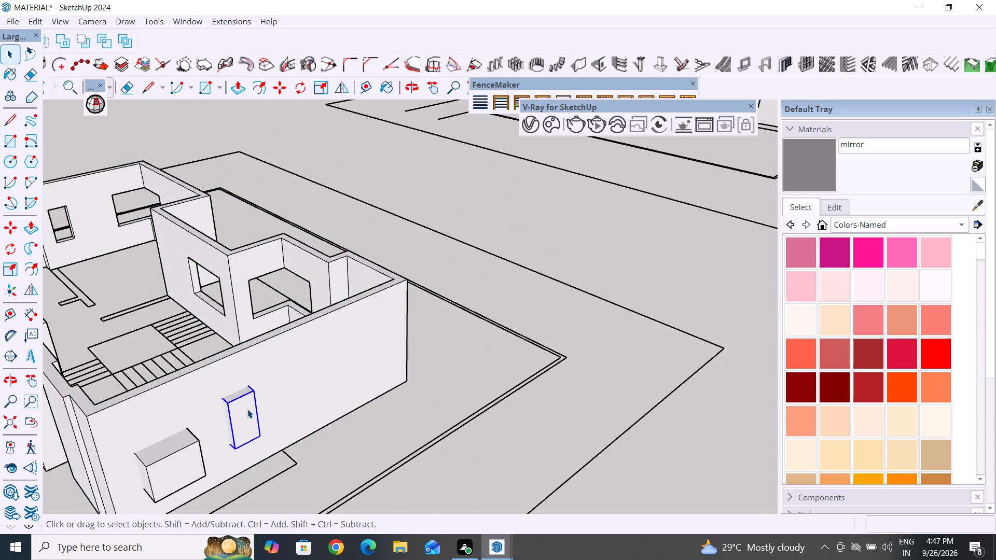
click(81, 35)
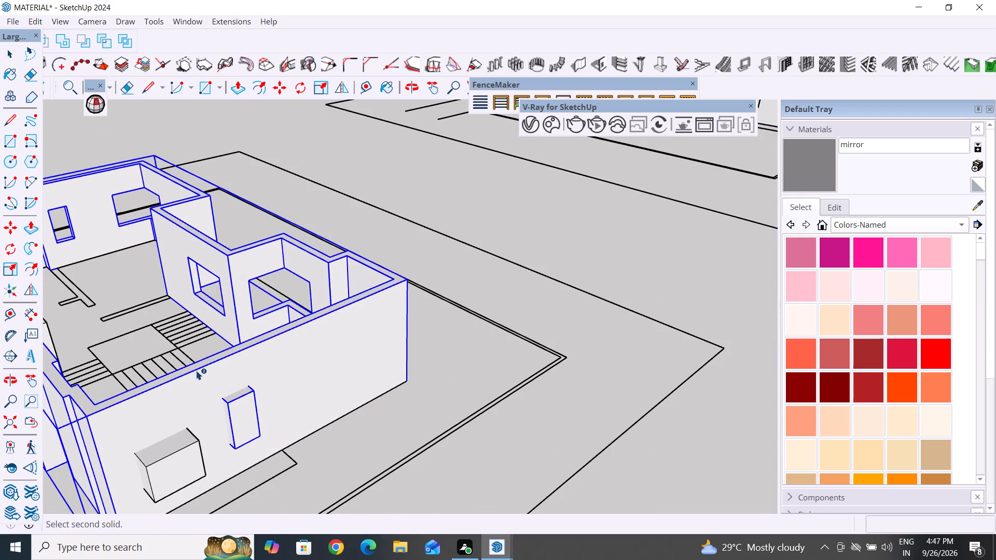
click(195, 375)
Subtract the wider window block beside the narrow opening on the same end wall from the house walls.
scroll(510, 288, down, 11)
middle_drag(430, 390, 493, 394)
scroll(464, 342, up, 3)
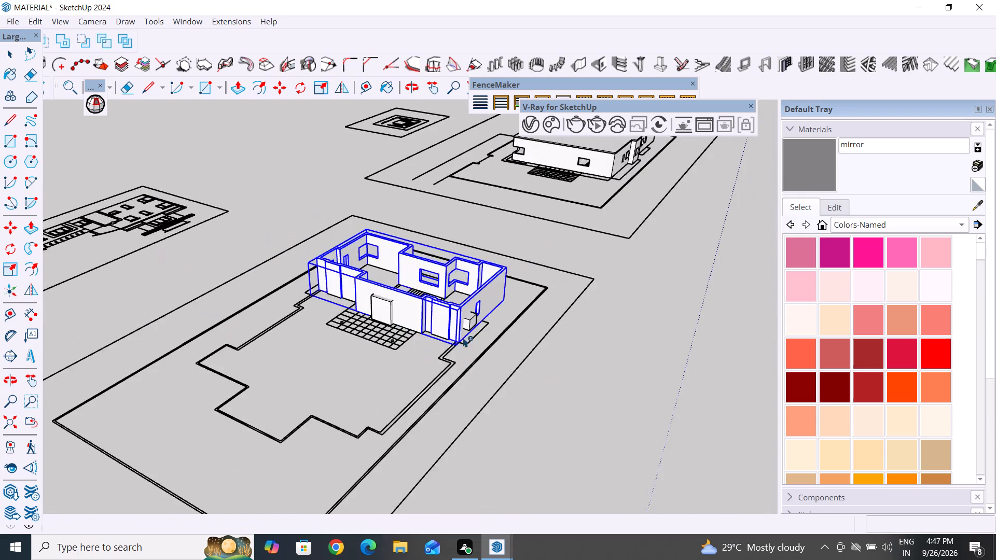
scroll(463, 338, up, 4)
middle_drag(494, 348, 441, 350)
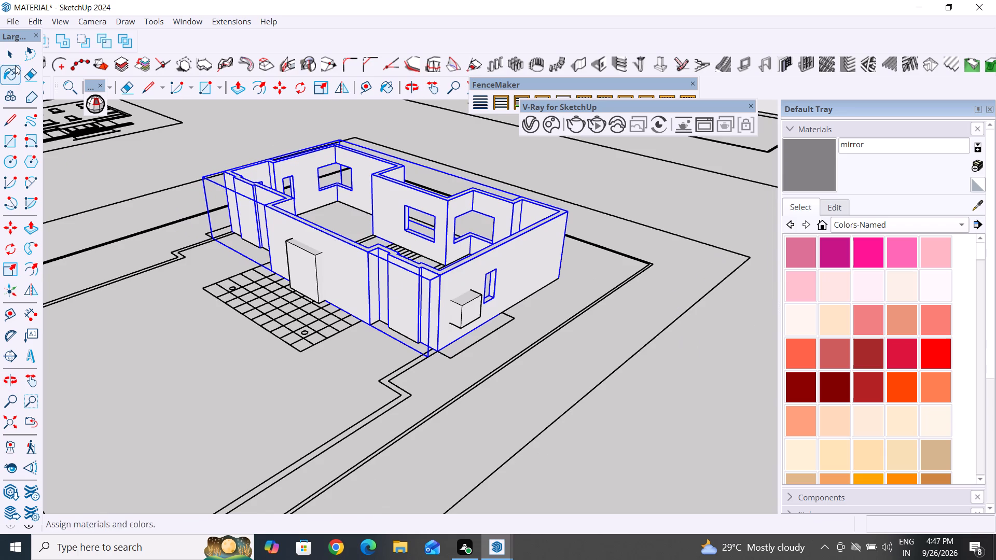
click(12, 54)
scroll(514, 398, up, 4)
double_click(534, 386)
click(446, 274)
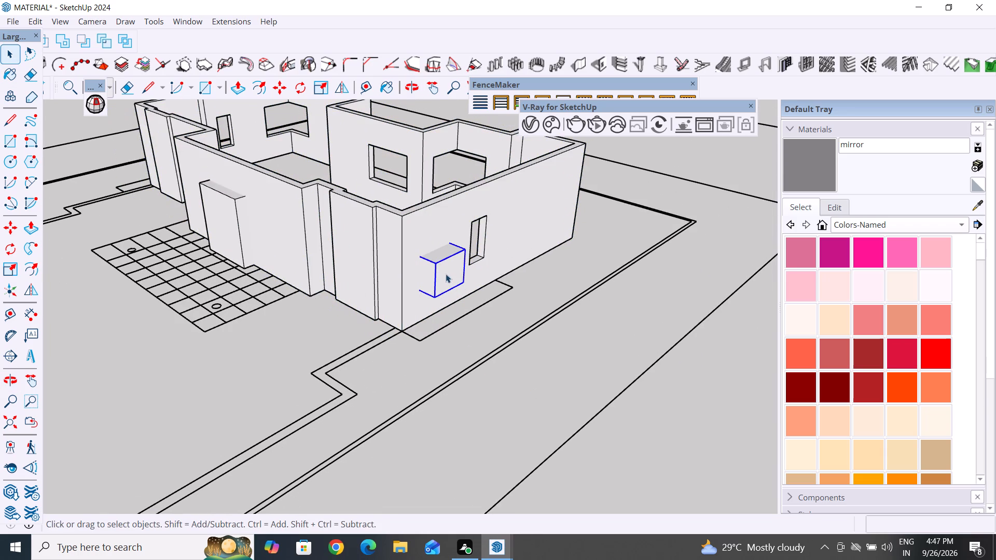
click(86, 43)
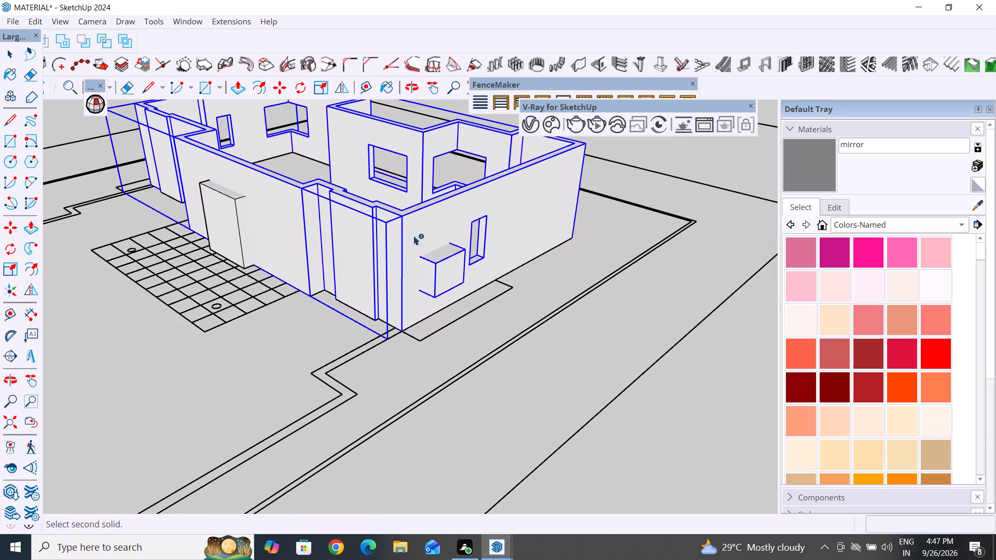
click(413, 236)
Subtract the entrance door block facing the tiled paving grid from the house walls to cut the doorway.
scroll(653, 382, down, 5)
middle_drag(479, 456, 736, 469)
scroll(568, 359, up, 4)
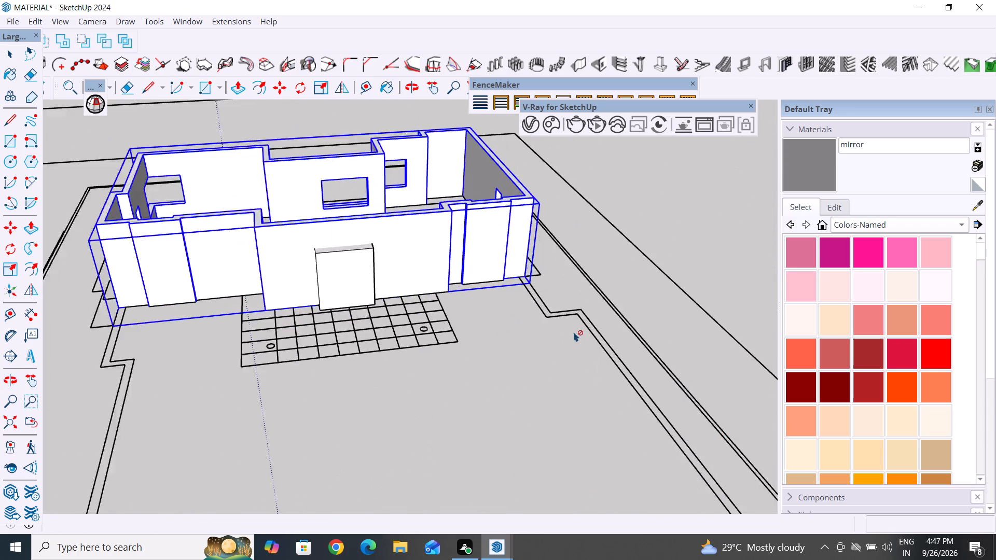
middle_drag(485, 427, 649, 470)
click(11, 53)
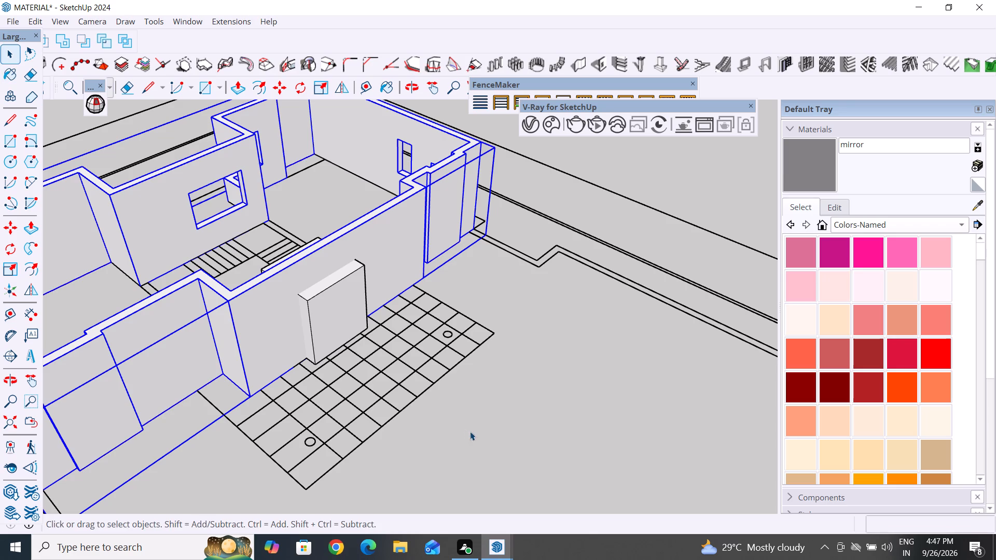
click(475, 430)
click(344, 310)
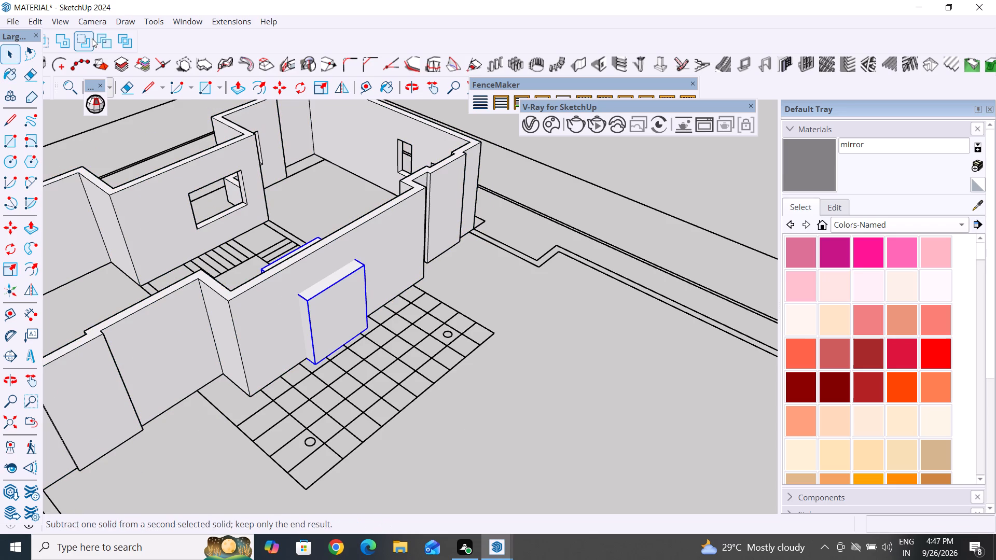
click(92, 38)
click(275, 291)
Examine the cut doorway and the window openings around the house walls from several sides.
scroll(542, 329, down, 8)
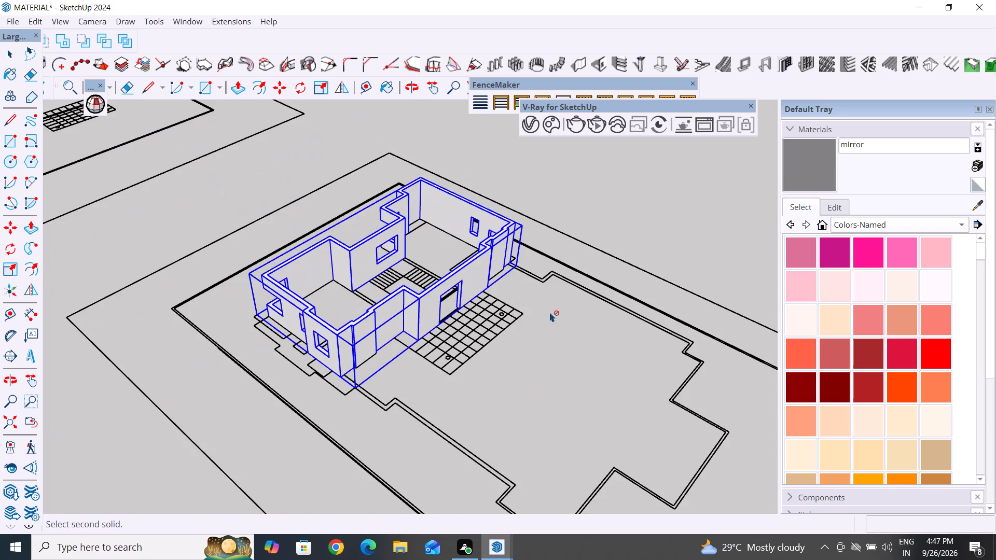
middle_drag(544, 395, 398, 461)
scroll(464, 345, up, 20)
scroll(464, 345, up, 2)
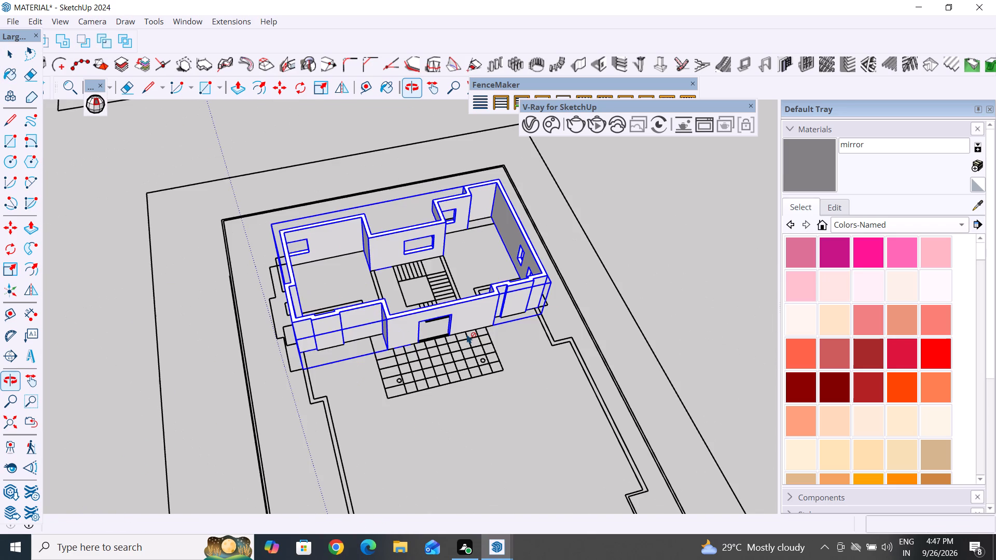
scroll(466, 334, up, 12)
scroll(586, 341, down, 7)
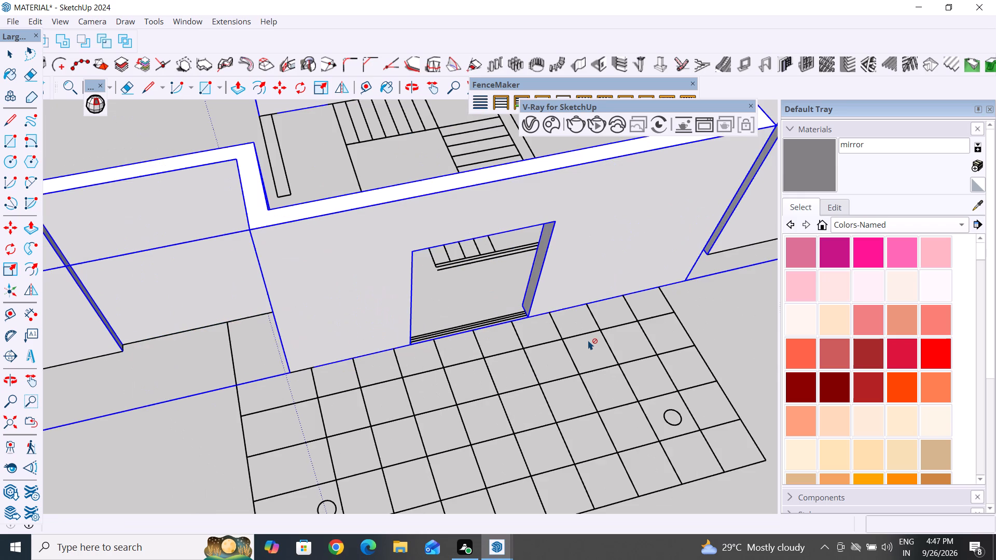
scroll(588, 341, down, 4)
middle_drag(398, 384, 640, 231)
scroll(380, 417, down, 5)
middle_drag(268, 440, 588, 341)
middle_drag(588, 341, 575, 458)
scroll(341, 463, down, 5)
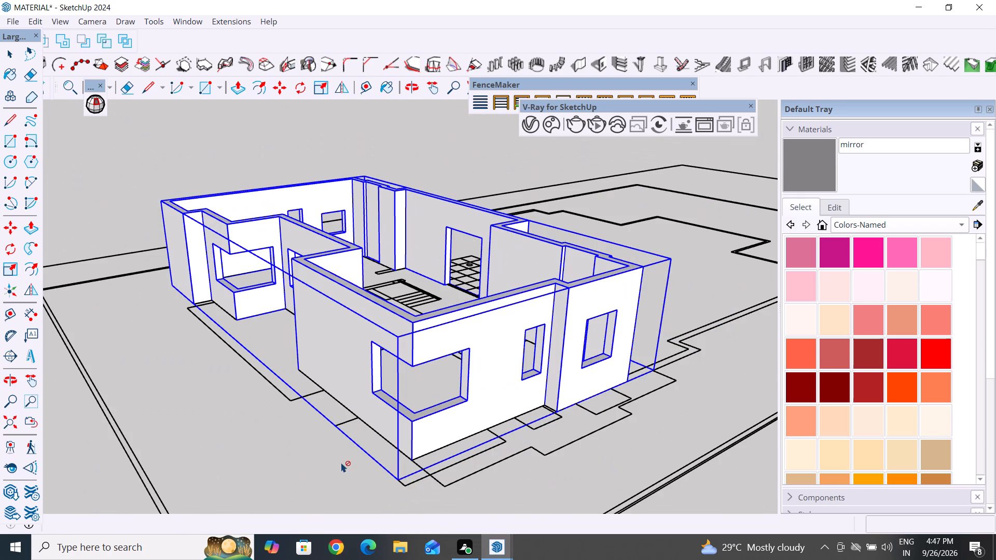
scroll(312, 388, down, 4)
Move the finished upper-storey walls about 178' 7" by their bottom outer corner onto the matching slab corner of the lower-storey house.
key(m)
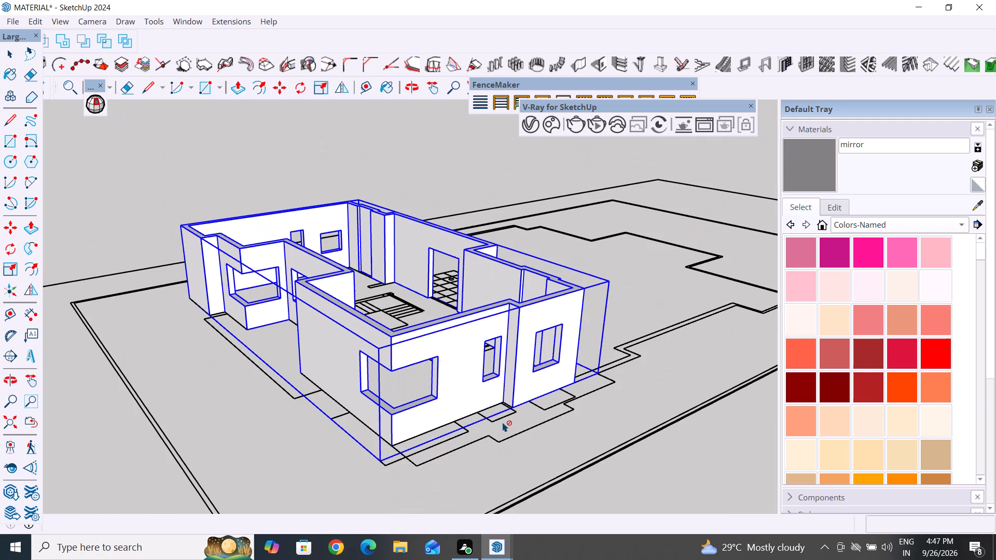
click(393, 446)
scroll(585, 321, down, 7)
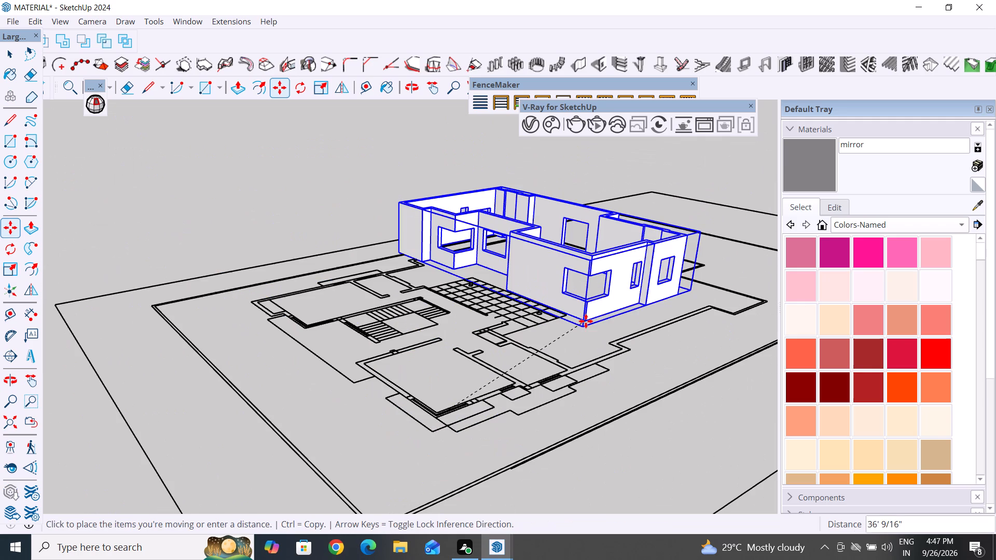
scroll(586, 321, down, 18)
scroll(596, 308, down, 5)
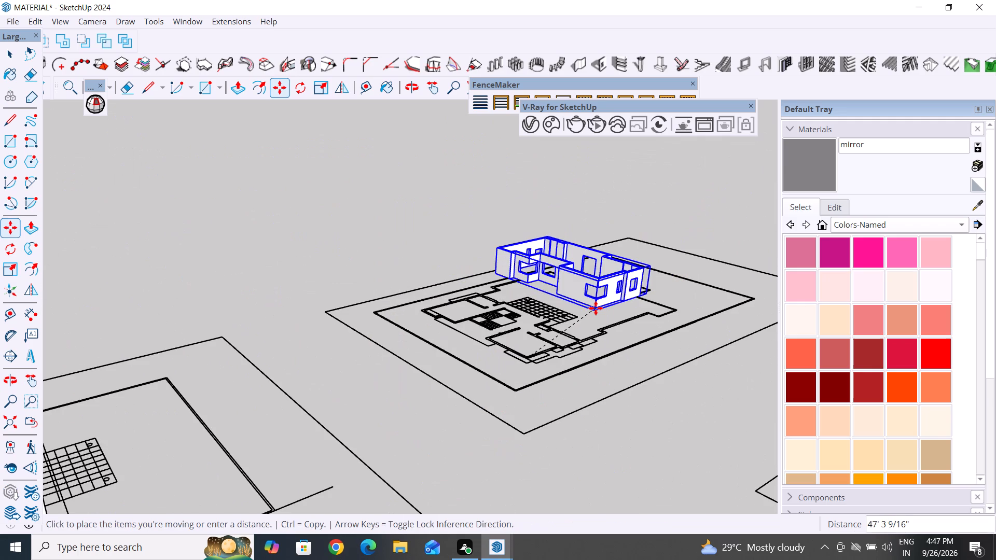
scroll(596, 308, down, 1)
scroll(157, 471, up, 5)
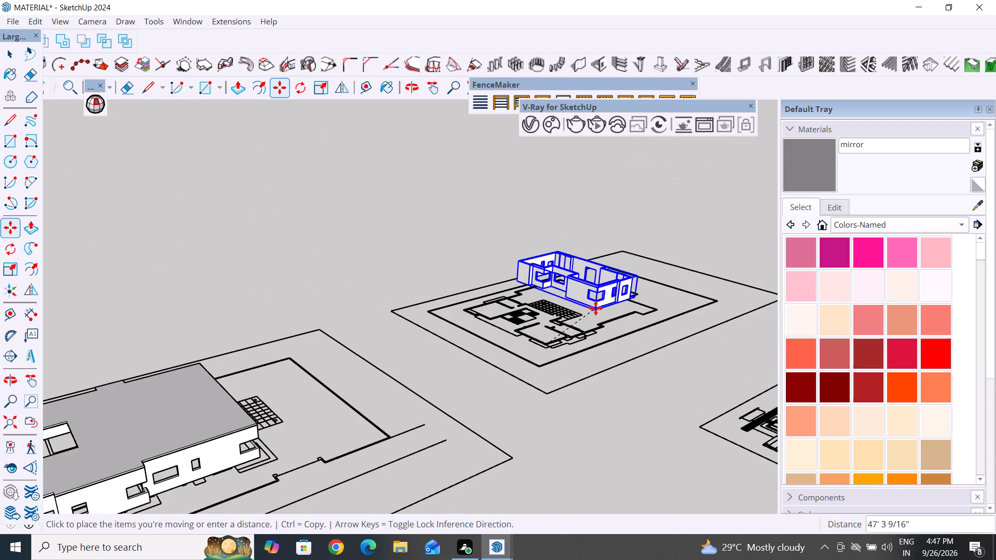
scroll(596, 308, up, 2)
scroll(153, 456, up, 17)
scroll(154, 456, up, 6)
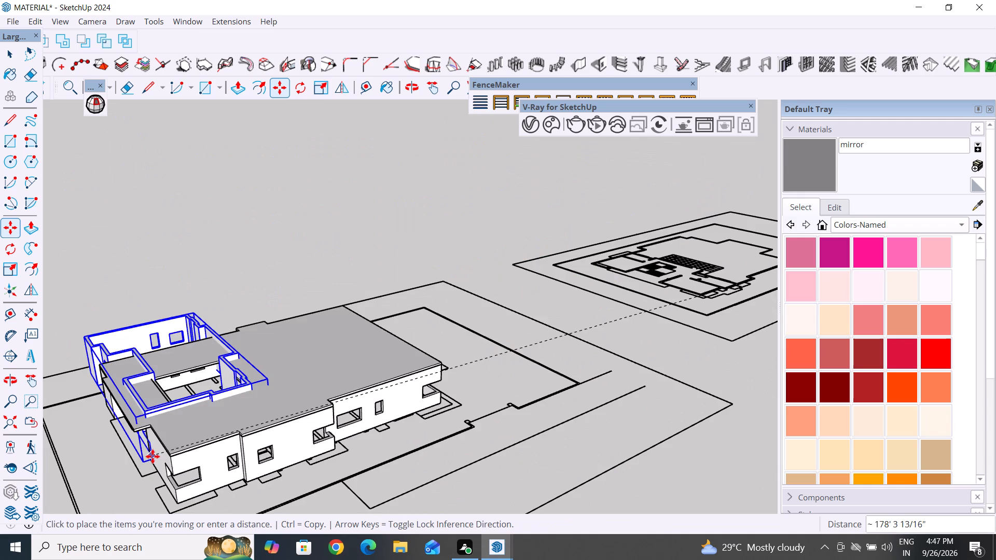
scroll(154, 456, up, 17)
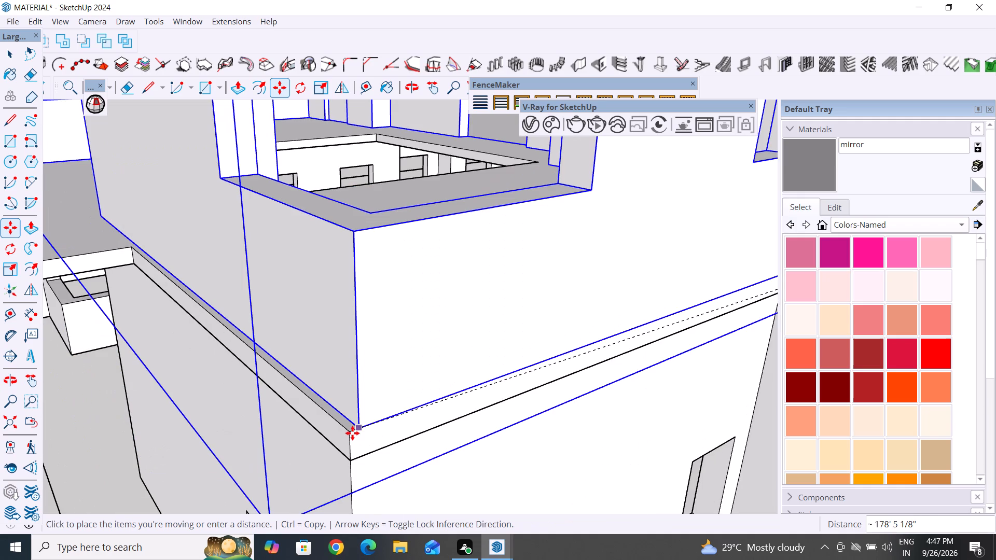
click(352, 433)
Examine from several sides how the upper-storey walls sit on the slab and align with the lower-storey walls.
scroll(468, 414, down, 6)
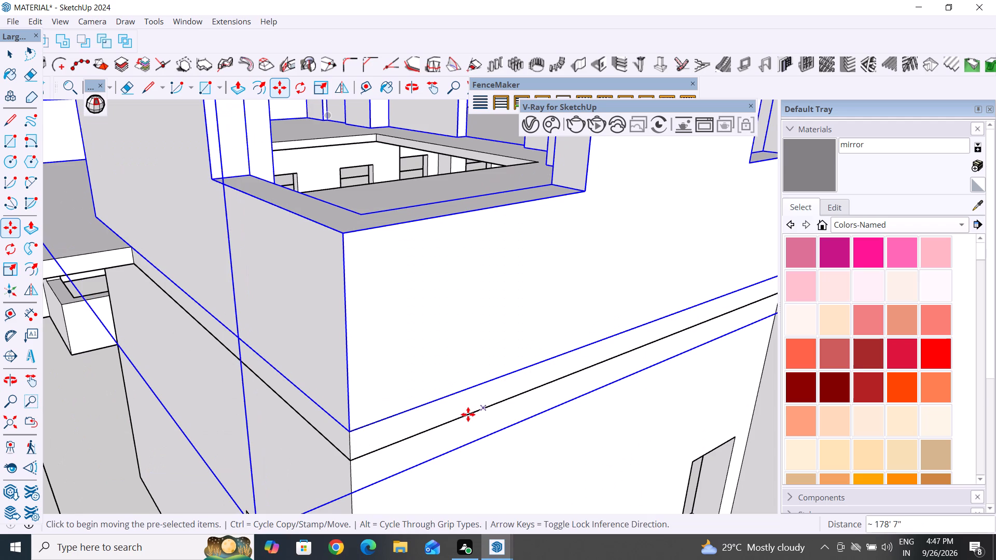
scroll(468, 414, down, 2)
middle_drag(335, 433, 519, 450)
scroll(633, 368, down, 8)
middle_drag(444, 440, 633, 368)
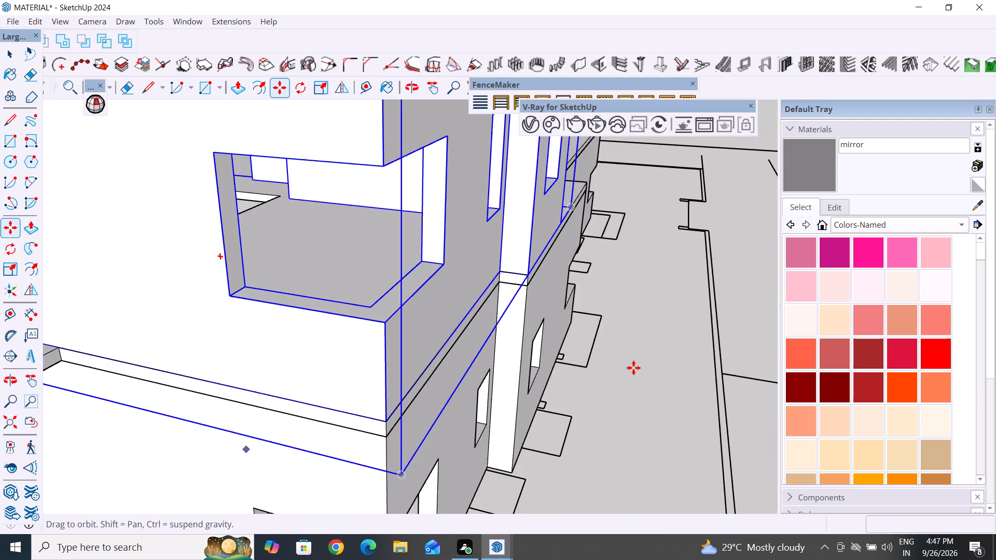
middle_drag(633, 368, 596, 486)
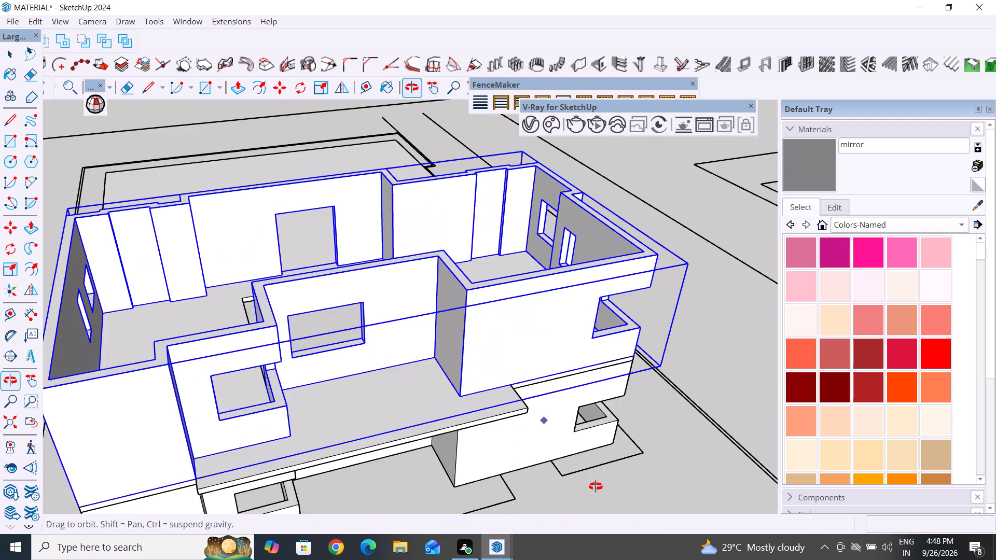
middle_drag(596, 486, 139, 440)
scroll(624, 344, down, 5)
scroll(596, 486, down, 2)
scroll(250, 415, down, 18)
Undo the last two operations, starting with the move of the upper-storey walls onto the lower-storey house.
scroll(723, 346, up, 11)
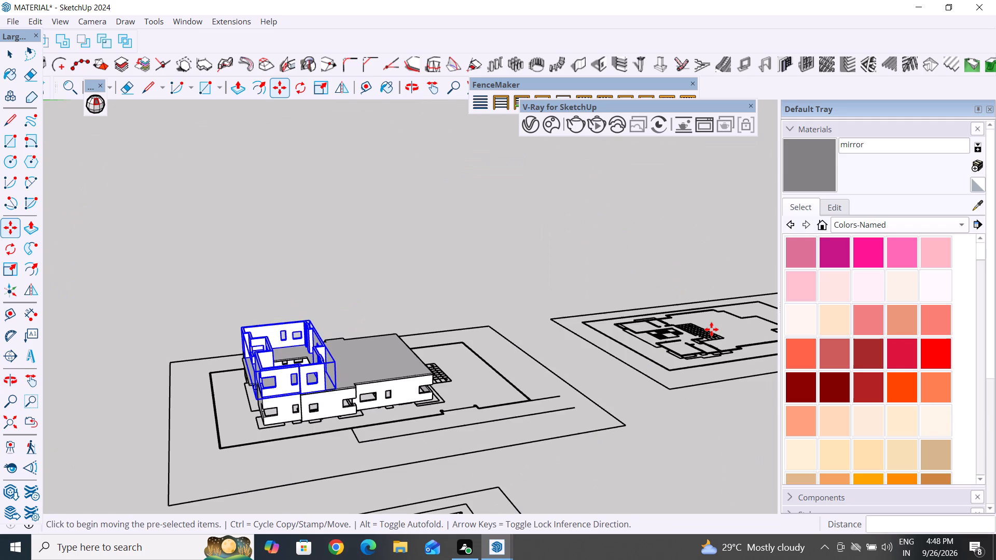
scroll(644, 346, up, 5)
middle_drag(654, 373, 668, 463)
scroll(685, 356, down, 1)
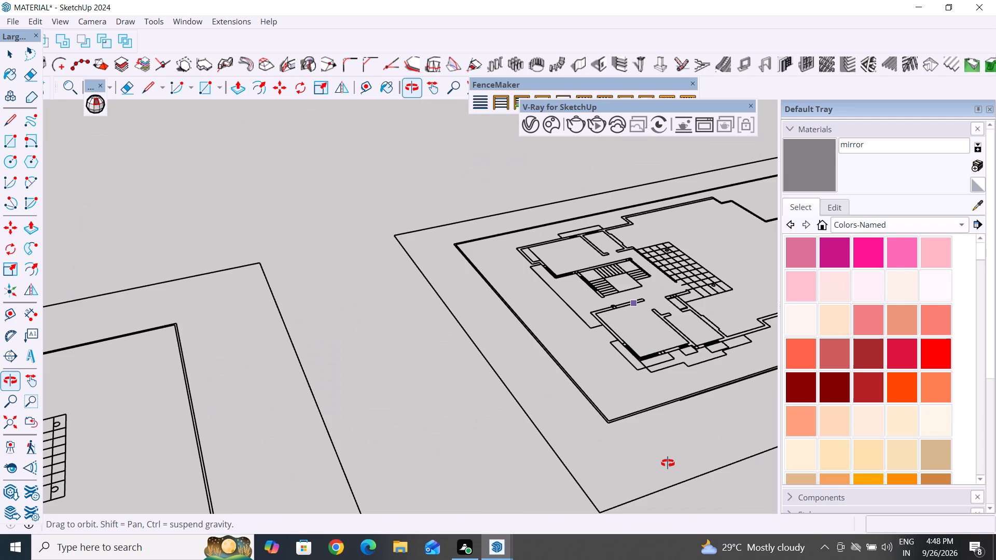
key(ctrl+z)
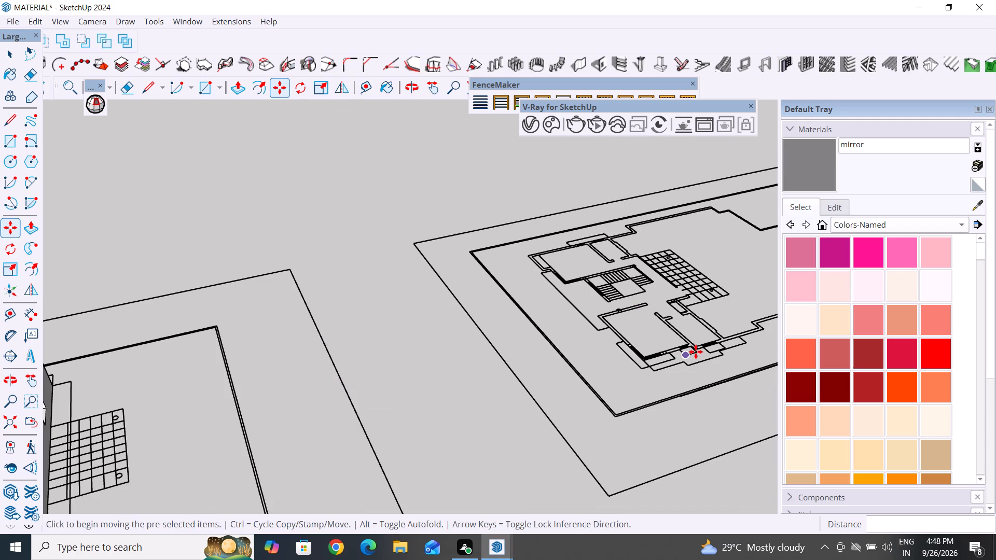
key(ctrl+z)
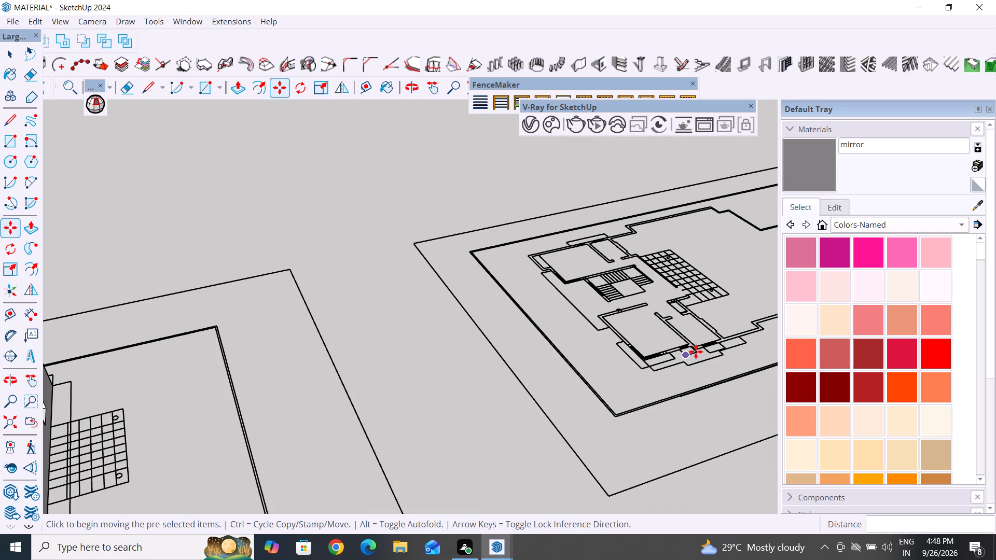
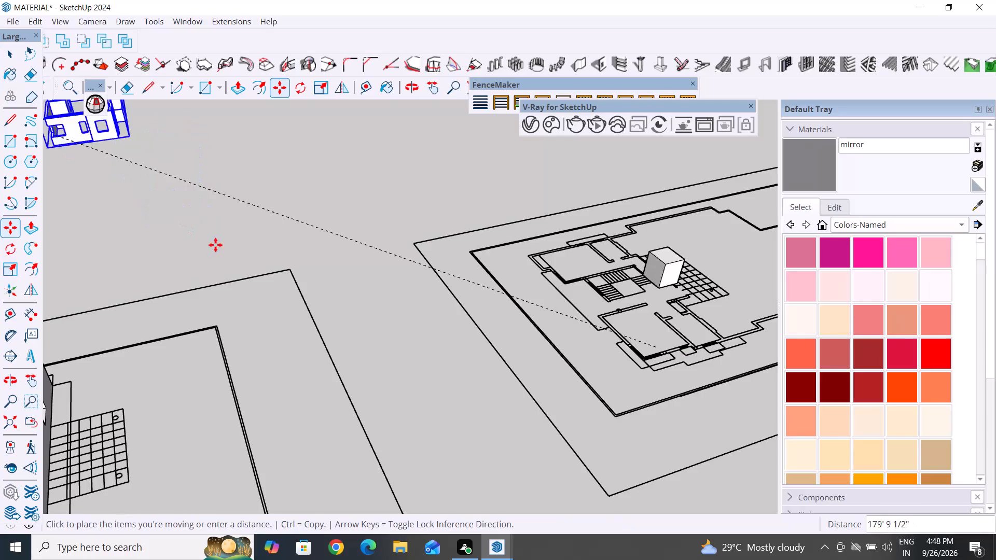
Abandon the pending move, turn on the dashed display of hidden back edges and clear the selection.
key(Escape)
scroll(519, 313, up, 5)
middle_drag(575, 354, 645, 379)
scroll(645, 274, up, 5)
middle_drag(538, 317, 681, 383)
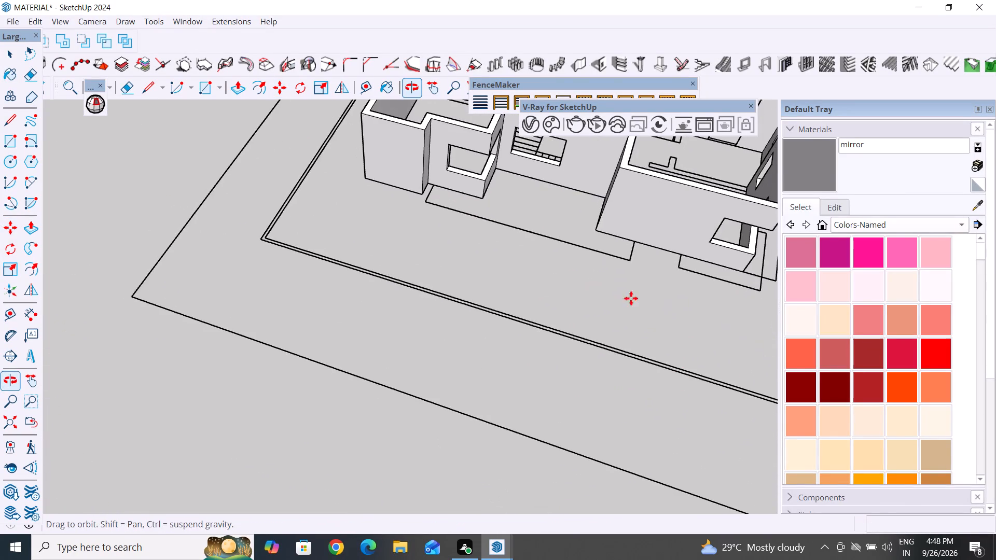
scroll(563, 186, up, 5)
scroll(489, 484, down, 9)
middle_drag(414, 509, 599, 501)
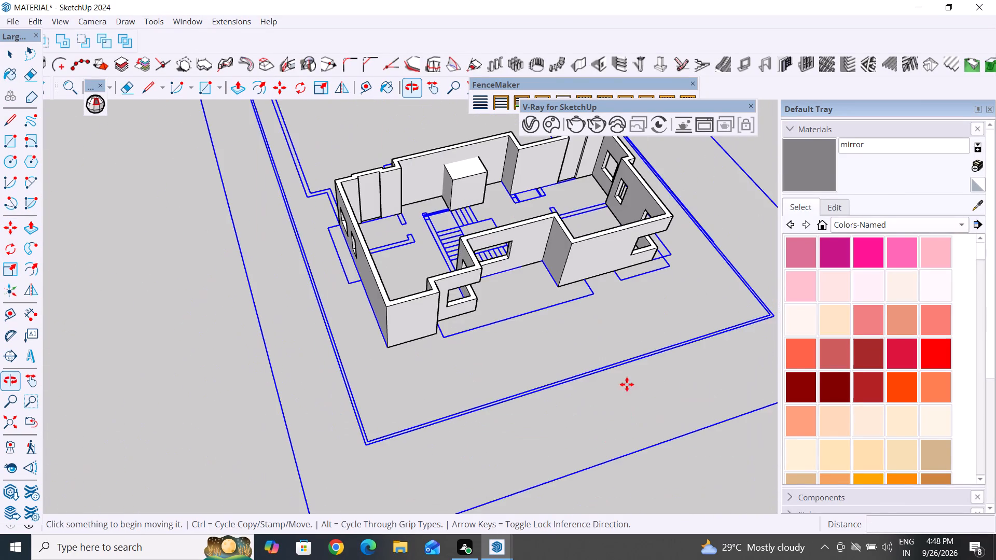
scroll(685, 272, up, 10)
key(k)
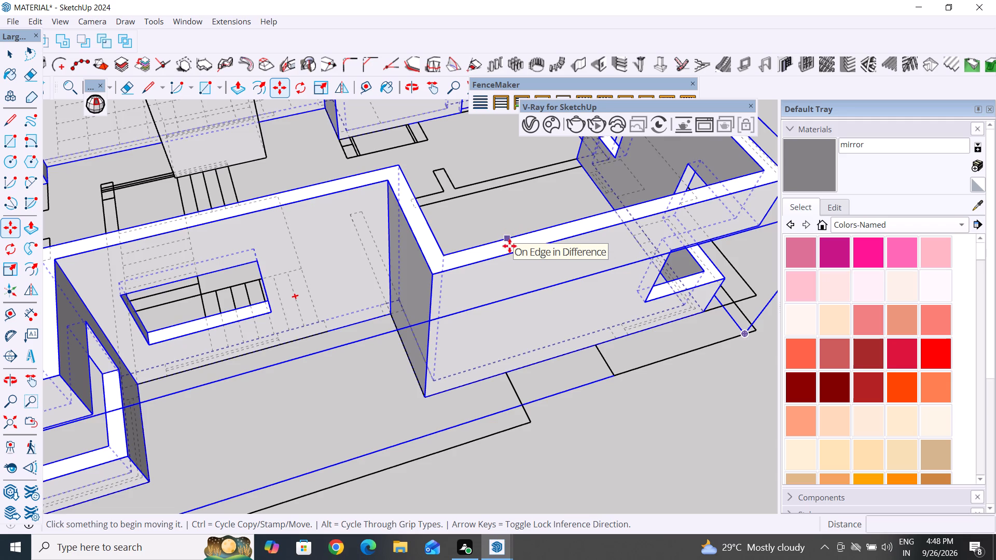
click(11, 55)
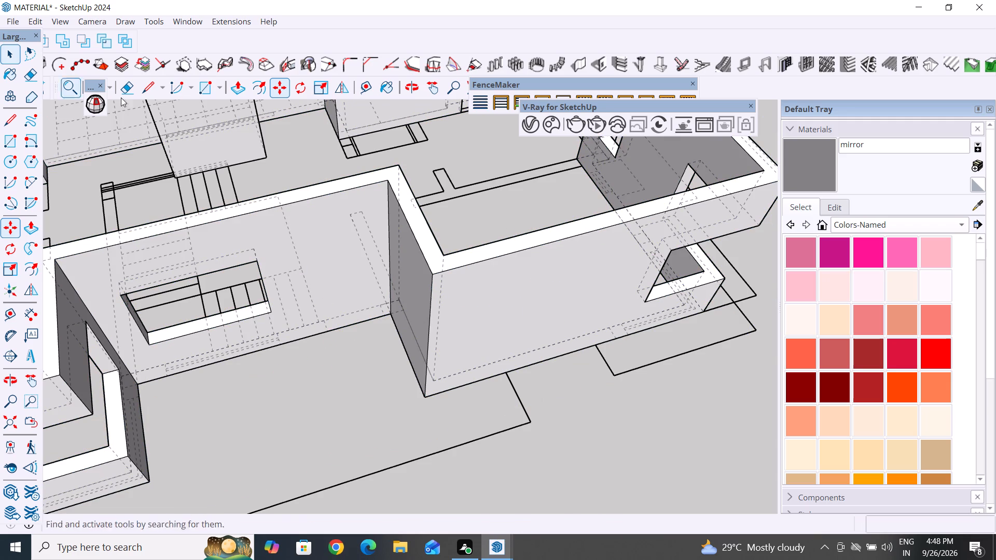
Draw a 9" by 3' 3" rectangle over the door outline at the wall base beside the inner corner of the recess.
click(204, 87)
scroll(358, 374, up, 6)
scroll(393, 249, up, 6)
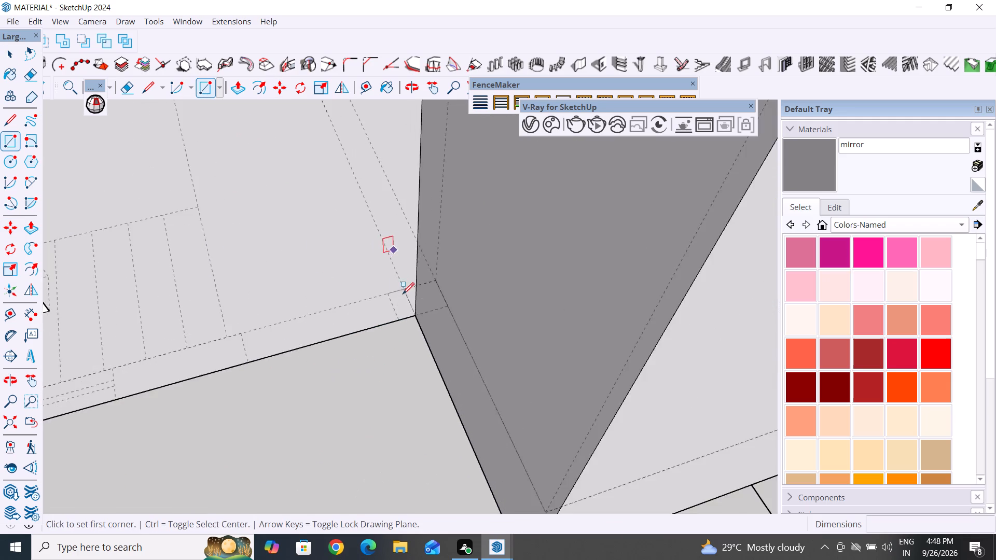
scroll(403, 294, up, 5)
click(378, 291)
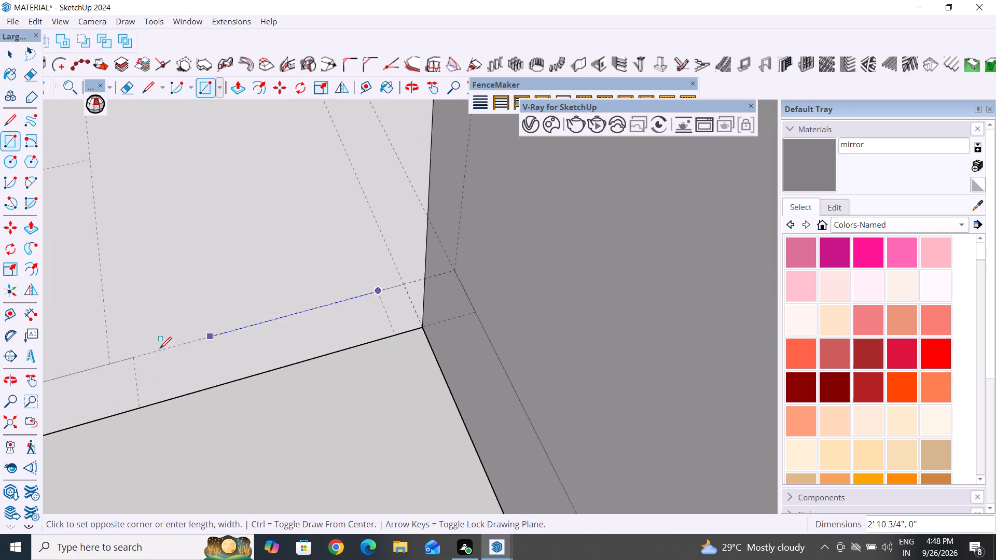
click(135, 358)
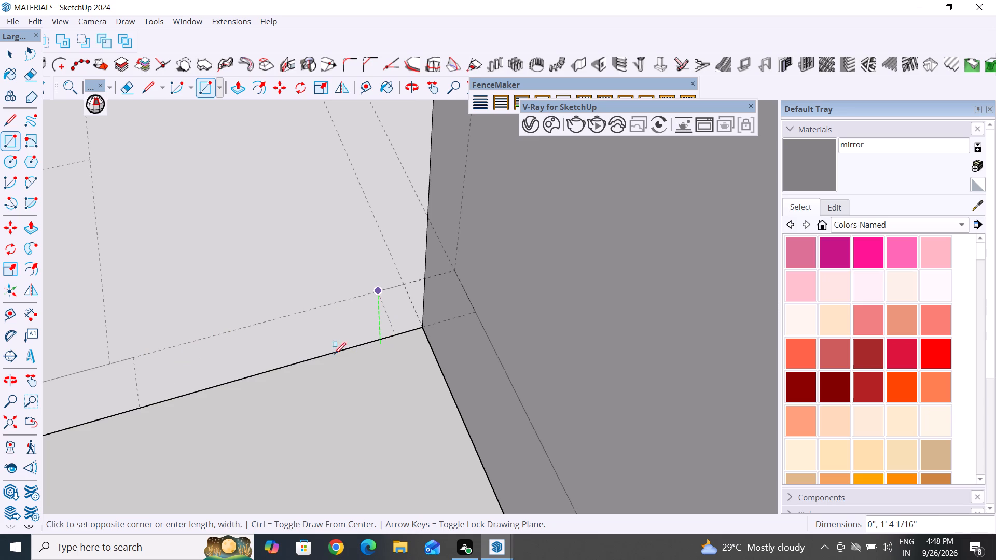
click(136, 409)
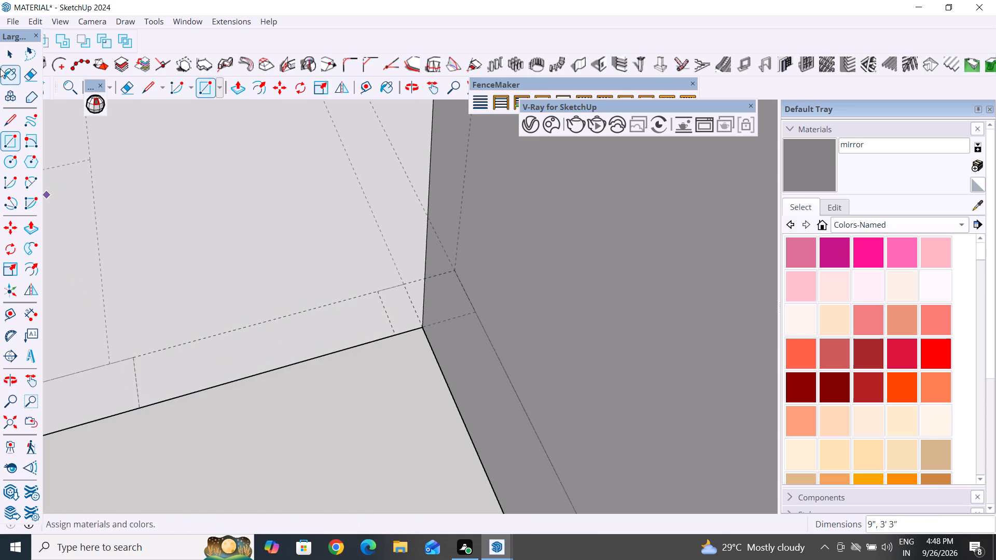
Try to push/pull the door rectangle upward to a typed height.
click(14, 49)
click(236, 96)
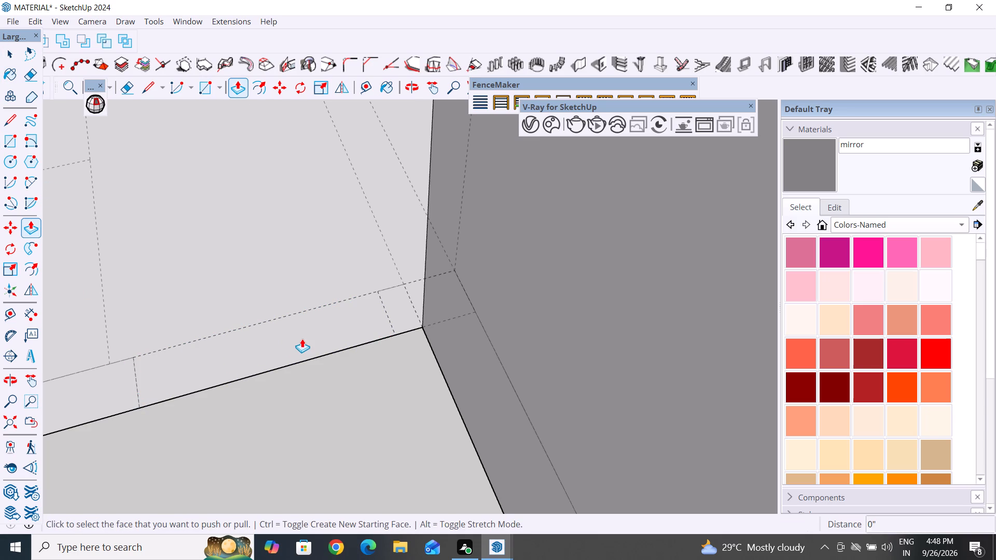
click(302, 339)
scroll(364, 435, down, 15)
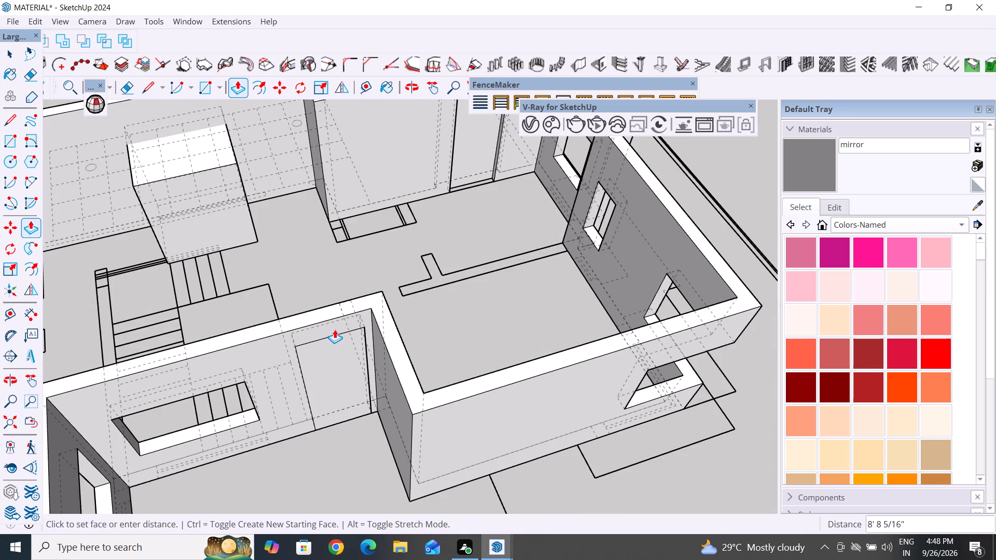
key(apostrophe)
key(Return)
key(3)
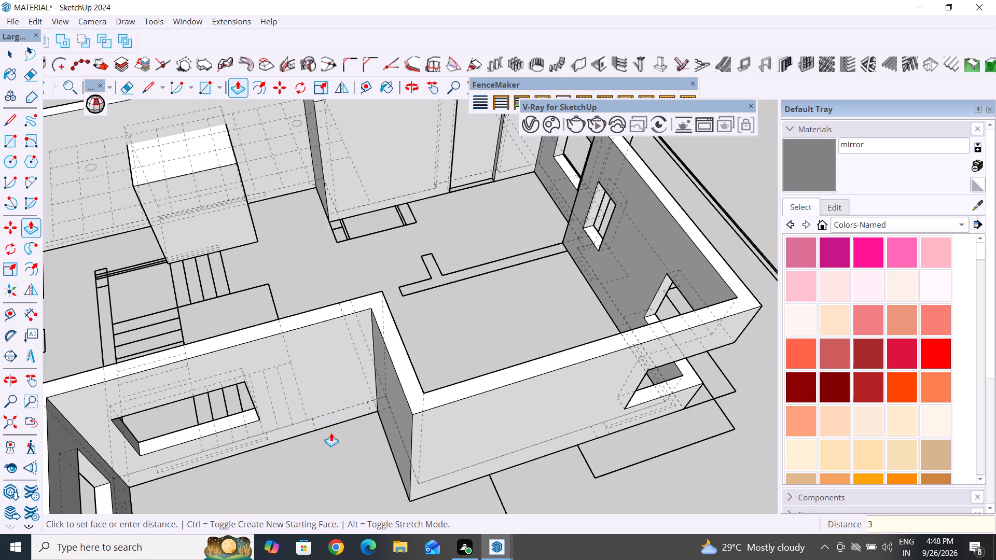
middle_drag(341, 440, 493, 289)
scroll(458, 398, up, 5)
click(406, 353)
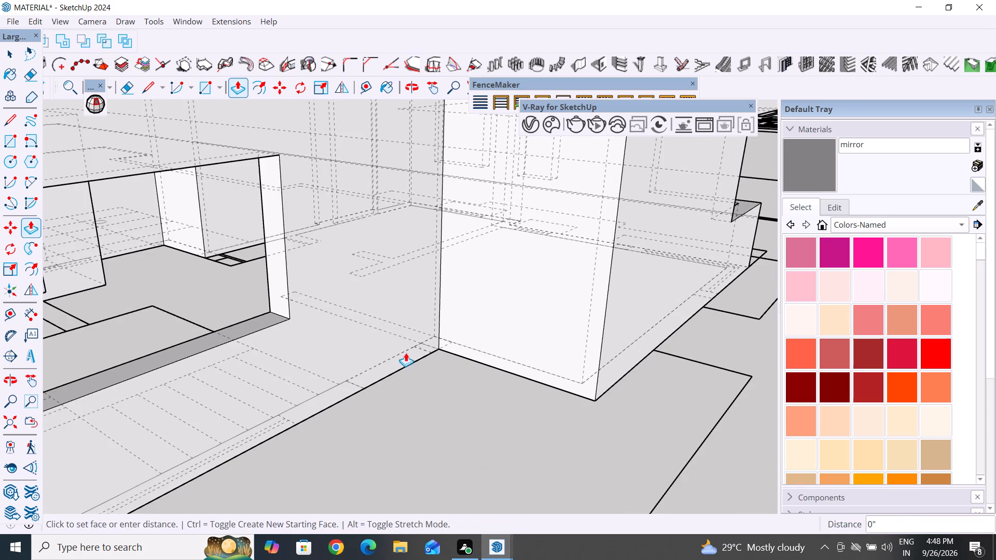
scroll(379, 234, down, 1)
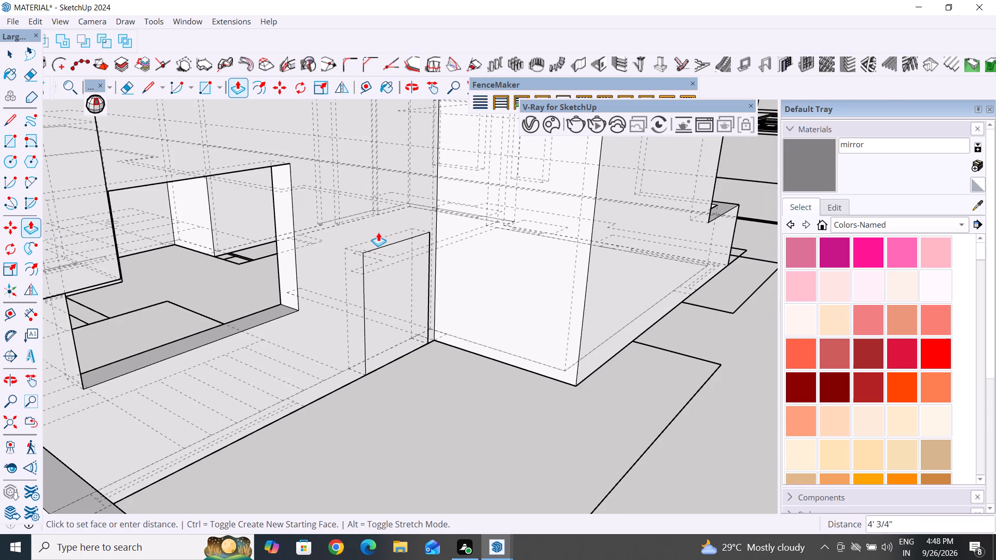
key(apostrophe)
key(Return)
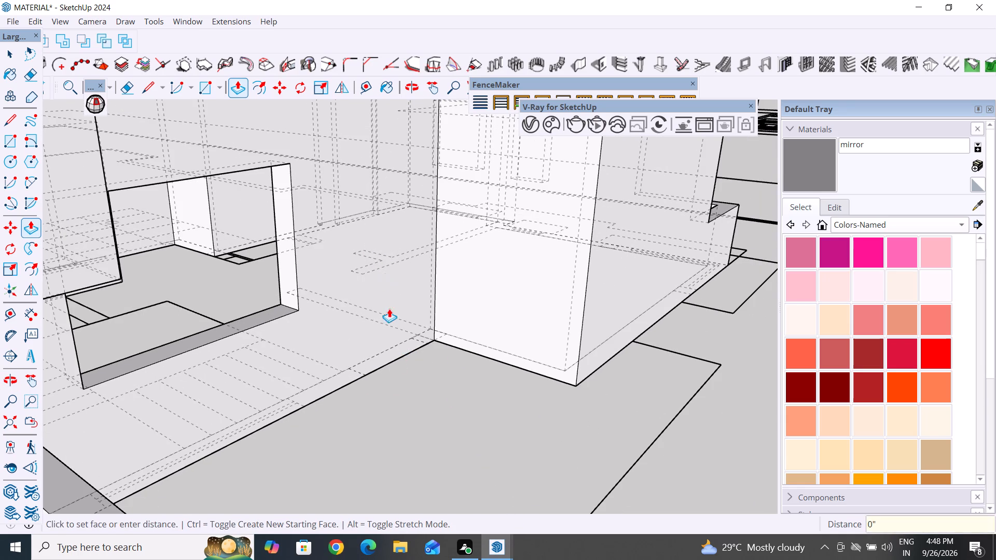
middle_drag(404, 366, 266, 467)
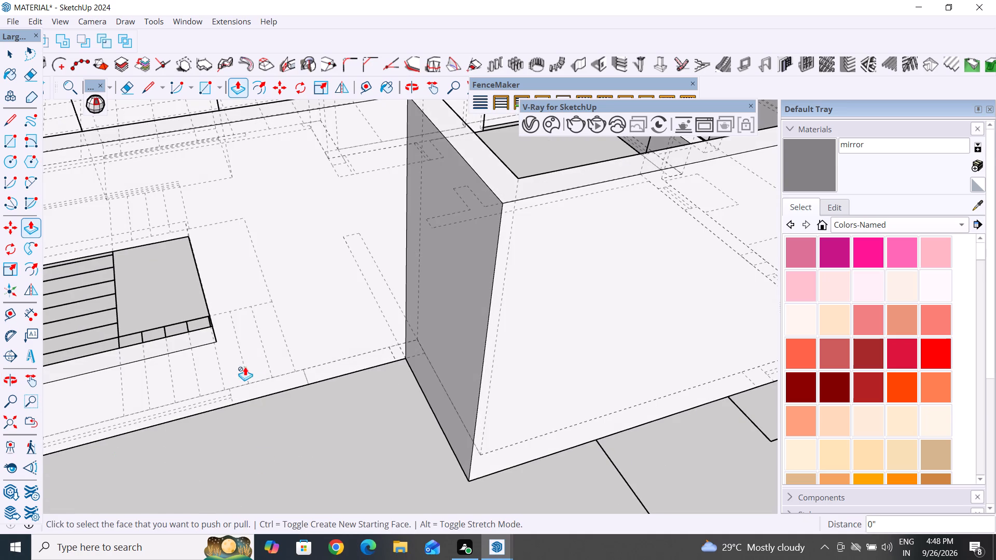
Push/pull the door rectangle up 7'.
click(328, 363)
middle_drag(333, 195, 393, 105)
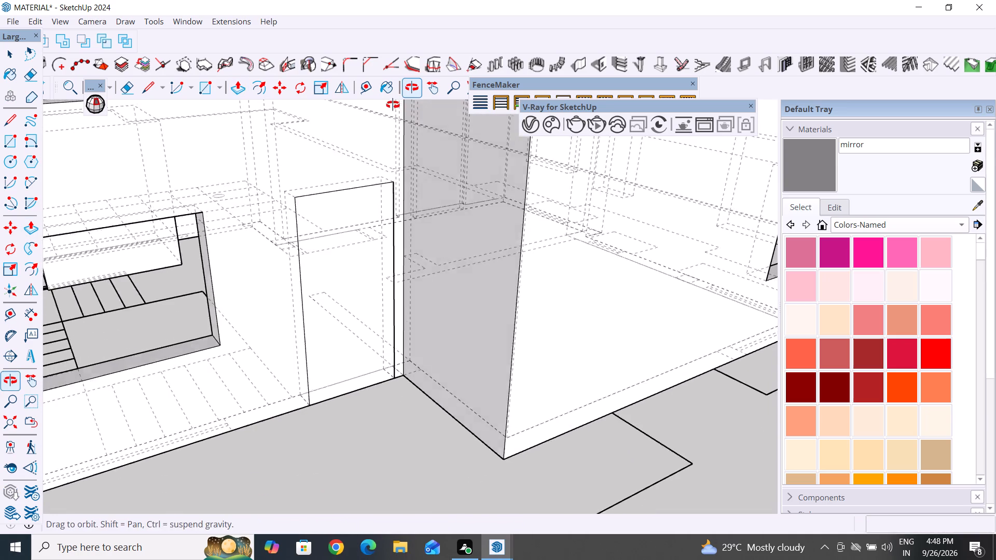
middle_drag(393, 105, 393, 103)
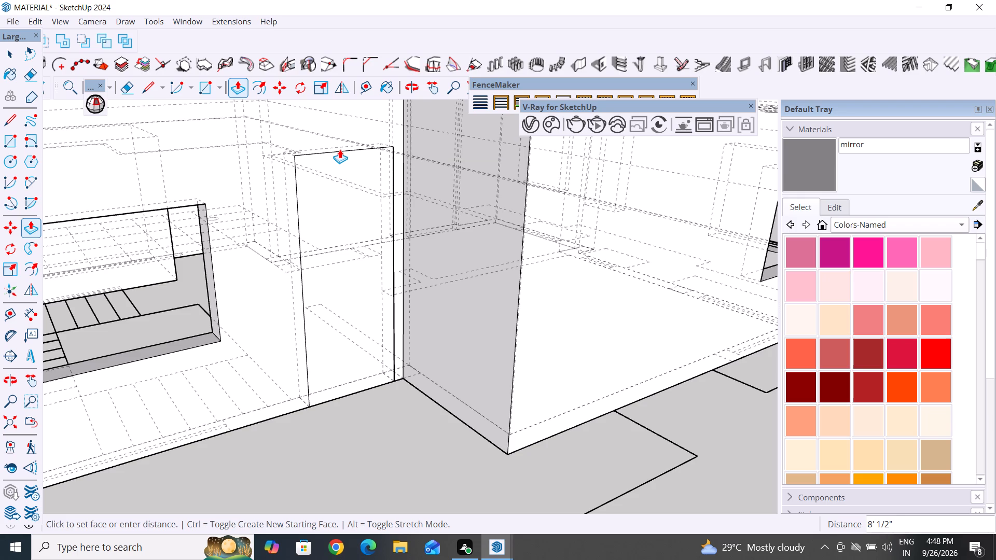
key(7)
key(apostrophe)
key(Return)
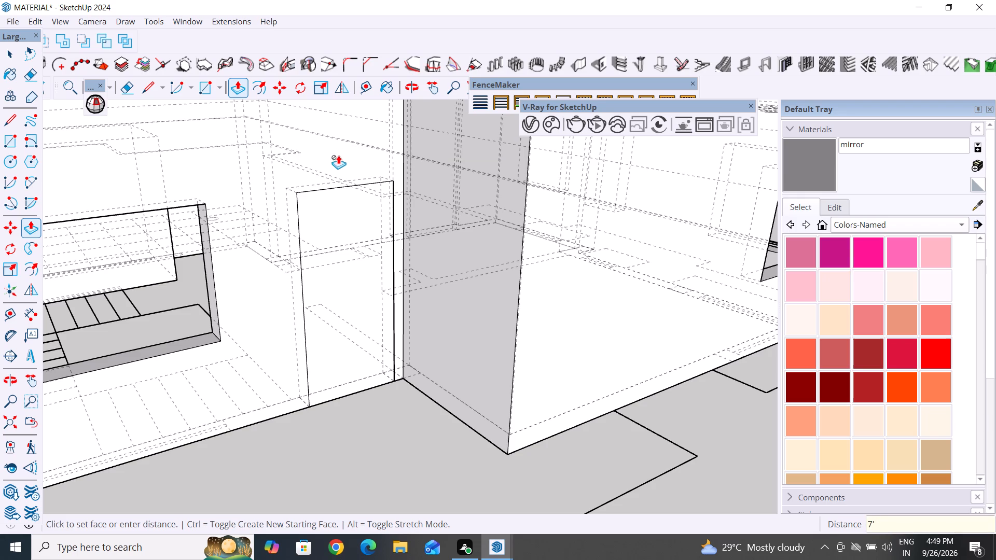
Extend the door block beyond both wall faces, about 3' 5" outward and about 1' 4 1/2" into the room.
click(345, 228)
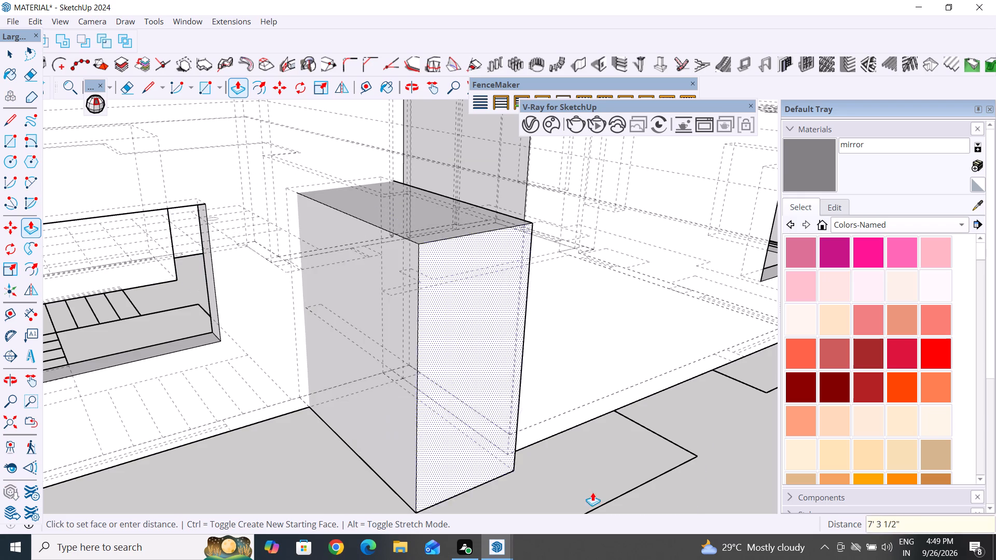
scroll(363, 395, up, 4)
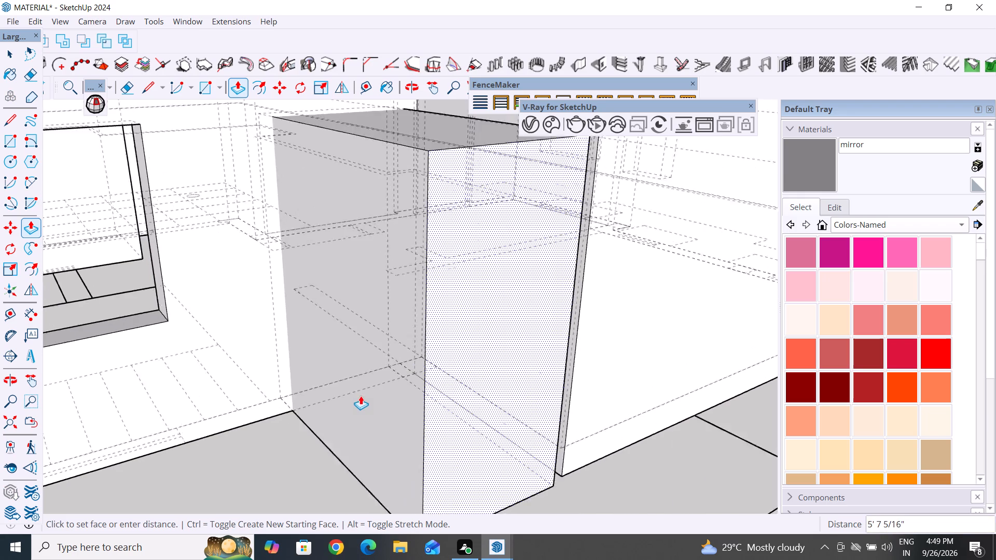
scroll(361, 396, up, 1)
middle_drag(368, 401, 467, 380)
scroll(372, 388, down, 4)
click(397, 405)
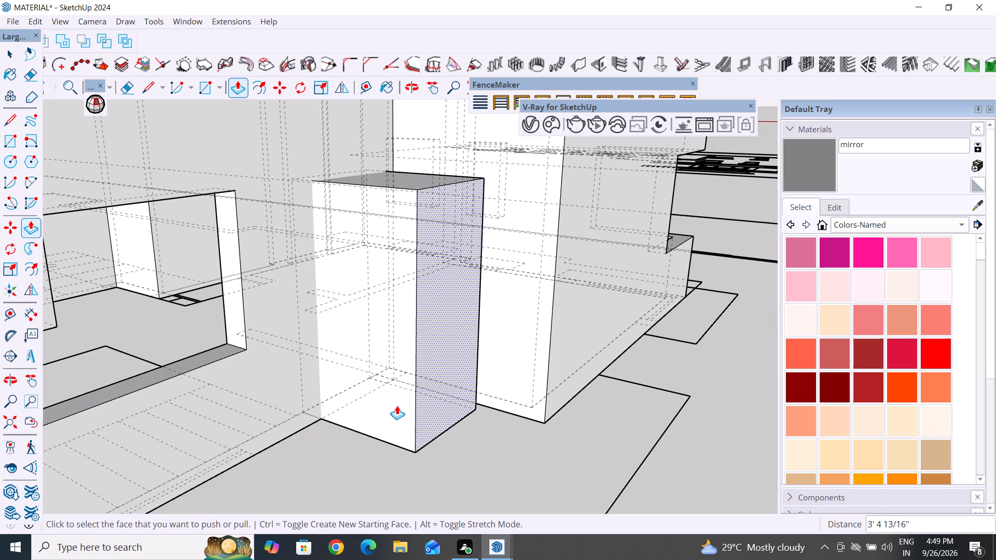
middle_drag(493, 324, 74, 399)
scroll(74, 399, down, 1)
scroll(497, 272, down, 7)
middle_drag(513, 295, 507, 298)
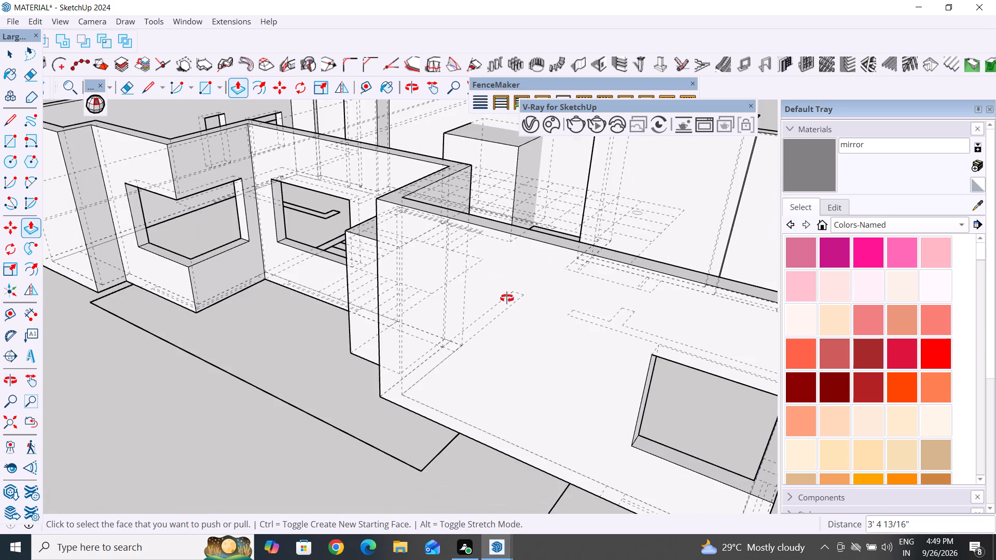
middle_drag(507, 298, 9, 453)
click(400, 315)
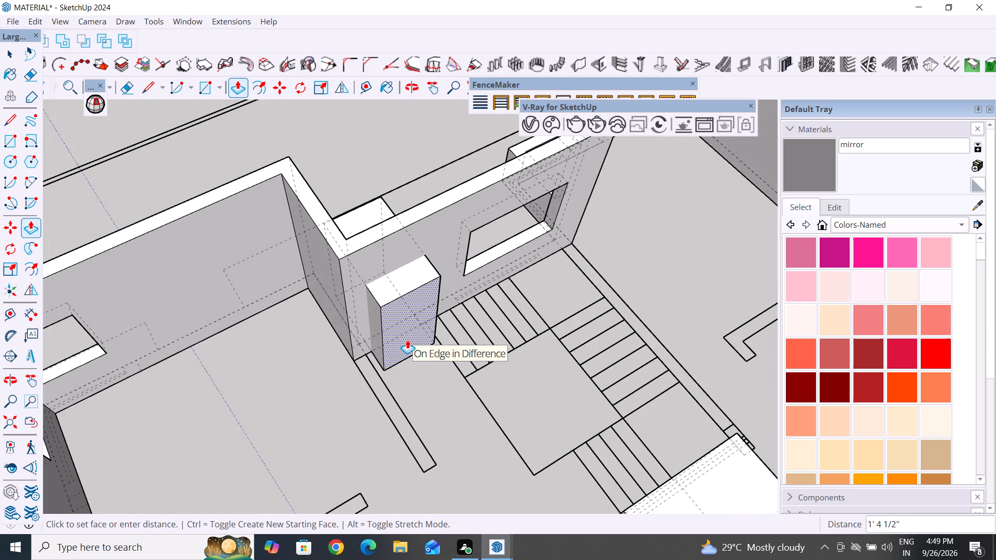
click(407, 340)
Select the whole door block and make it a group.
click(8, 49)
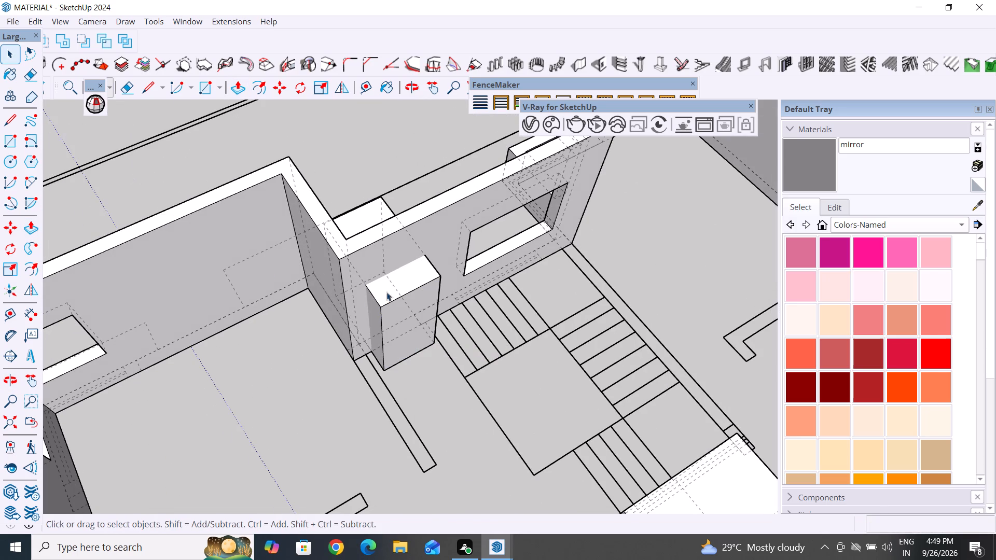
triple_click(414, 294)
click(414, 294)
right_click(414, 294)
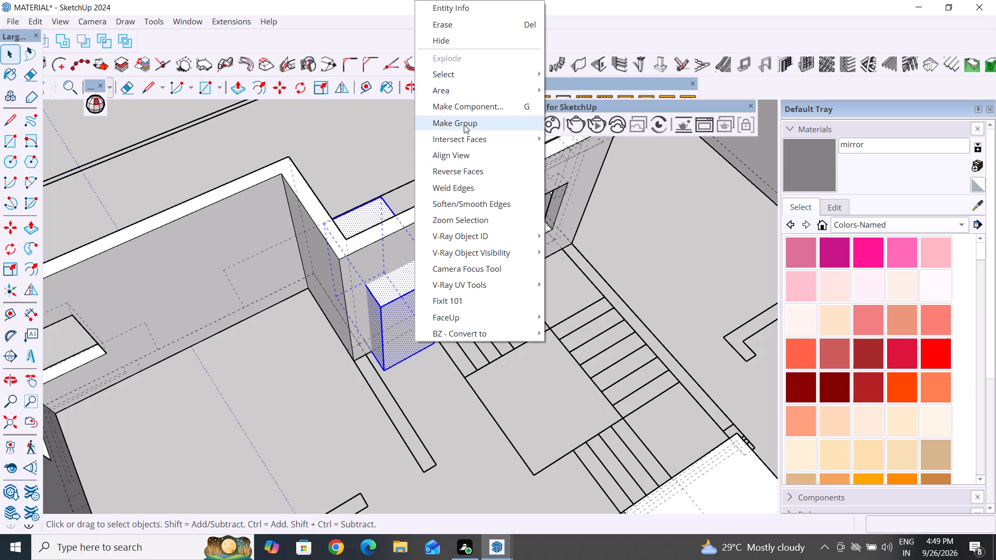
click(464, 124)
Subtract the grouped door block from the upper-storey walls to cut the doorway beside the window opening.
middle_drag(319, 272, 834, 204)
middle_drag(305, 366, 779, 120)
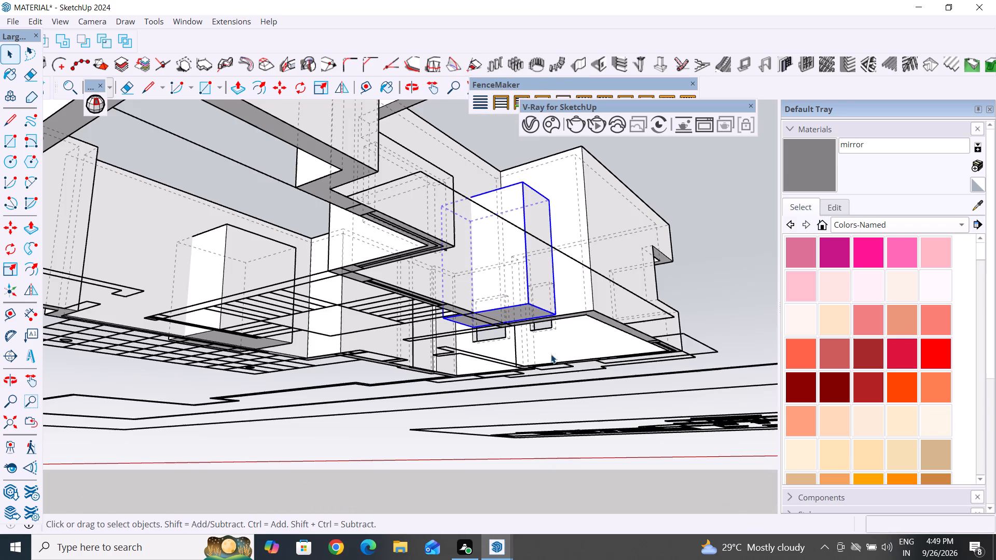
scroll(579, 208, down, 4)
middle_drag(584, 287, 464, 455)
click(588, 446)
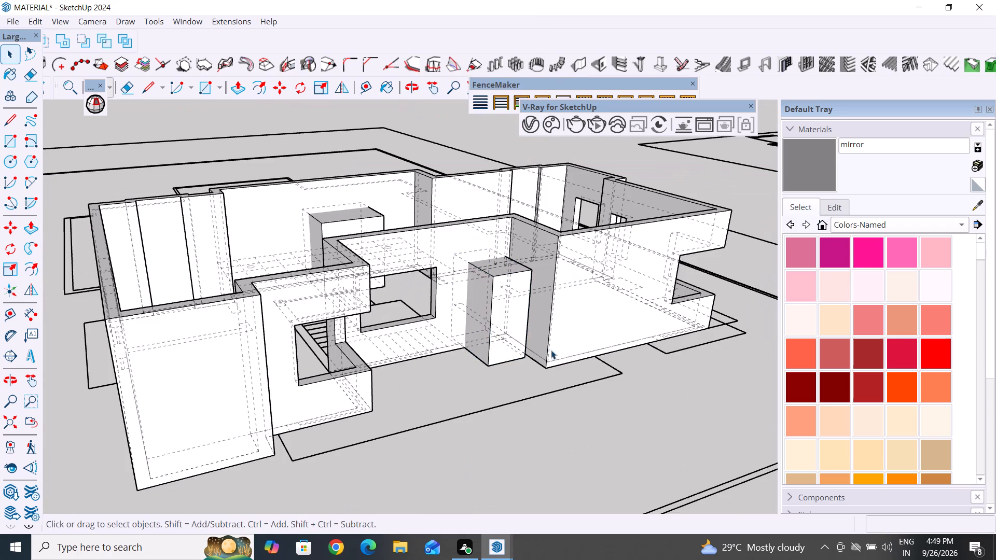
click(512, 324)
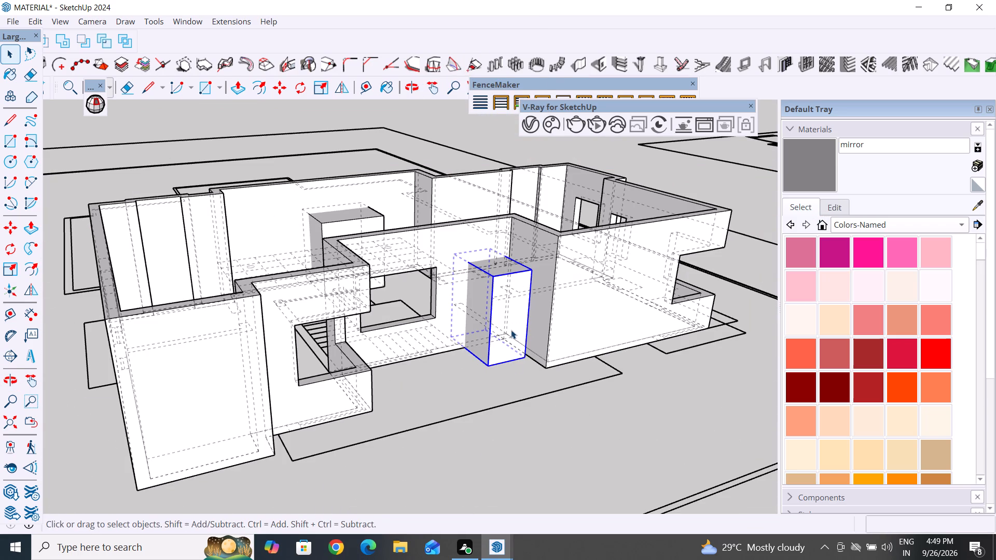
click(608, 451)
middle_drag(535, 480, 563, 504)
scroll(489, 360, up, 3)
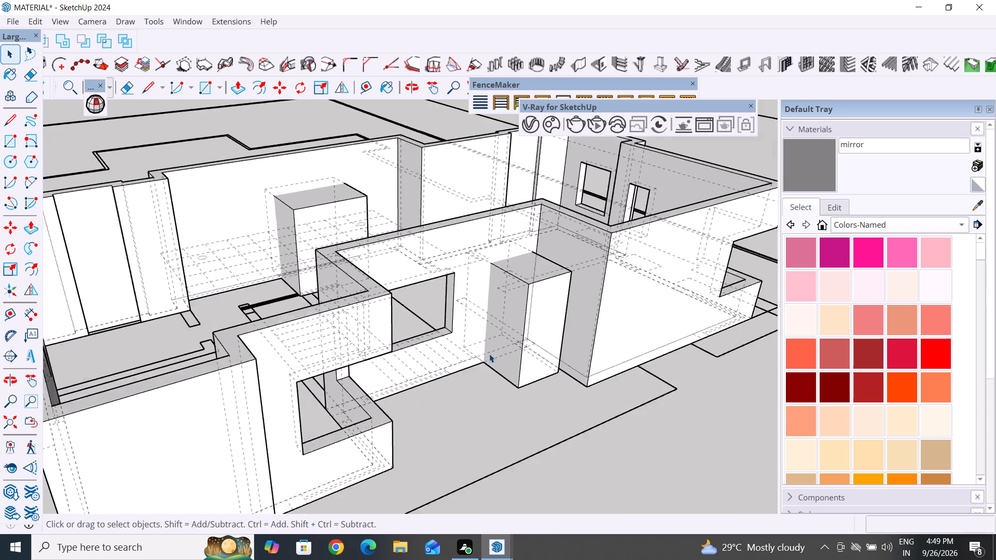
scroll(489, 354, up, 2)
click(546, 340)
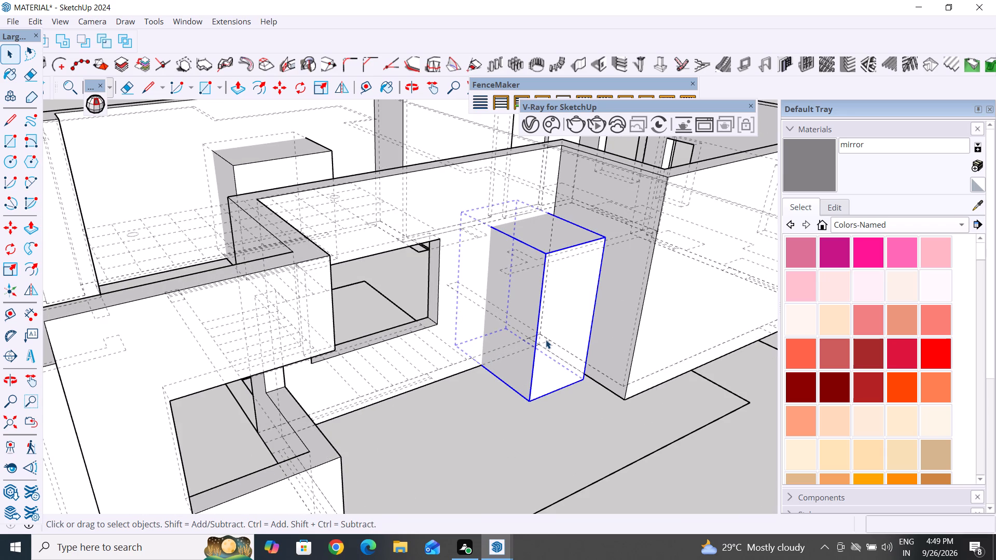
click(81, 40)
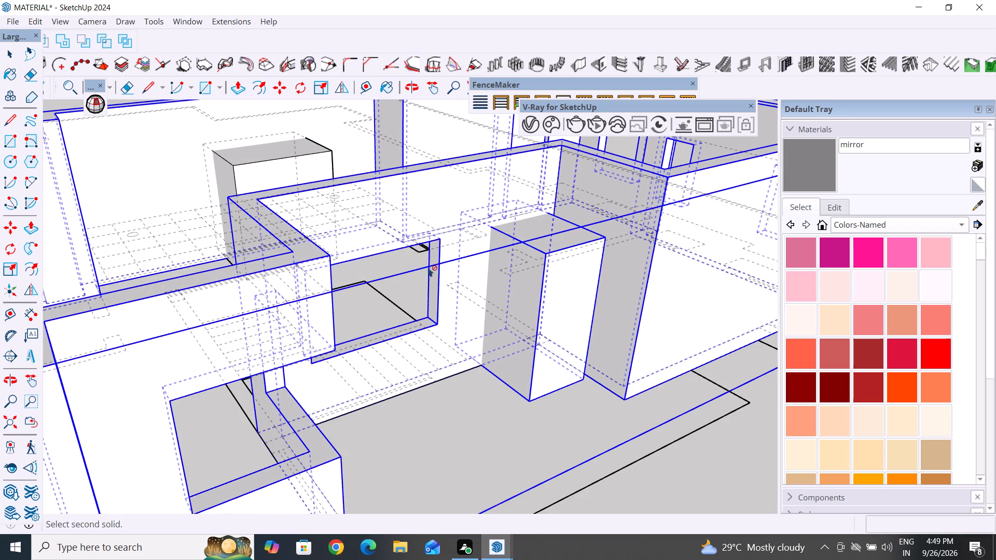
click(419, 213)
Clear the selection and examine the opposite wall with the remaining block beside the tiled grid from several sides.
scroll(376, 433, down, 13)
middle_drag(679, 388, 0, 437)
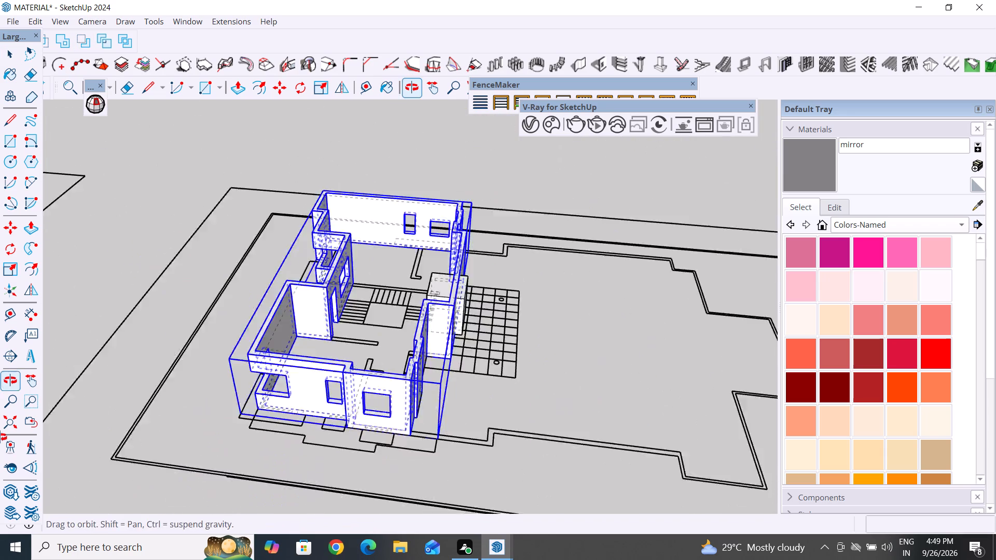
middle_drag(0, 437, 0, 436)
middle_drag(526, 391, 309, 346)
scroll(409, 333, up, 8)
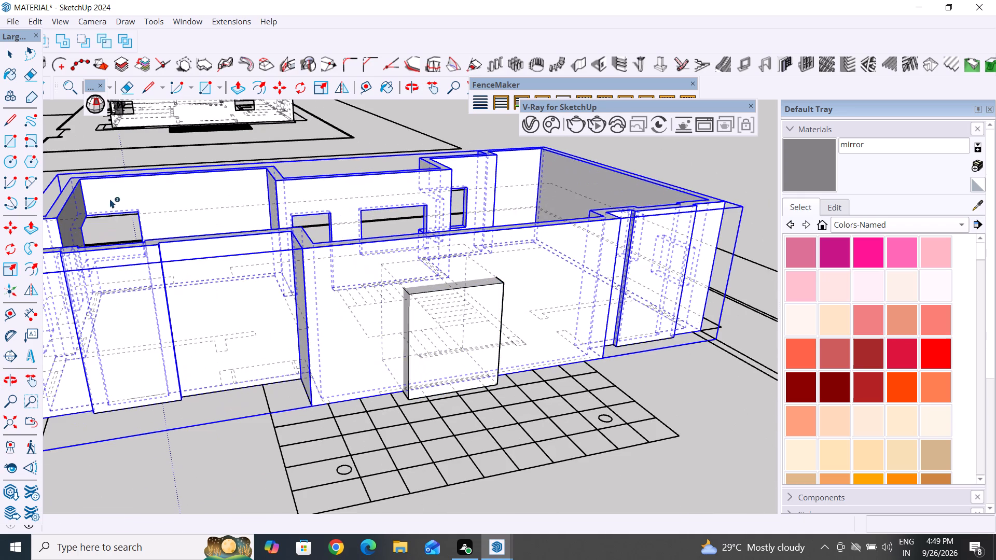
click(14, 55)
click(521, 442)
middle_drag(573, 466, 639, 509)
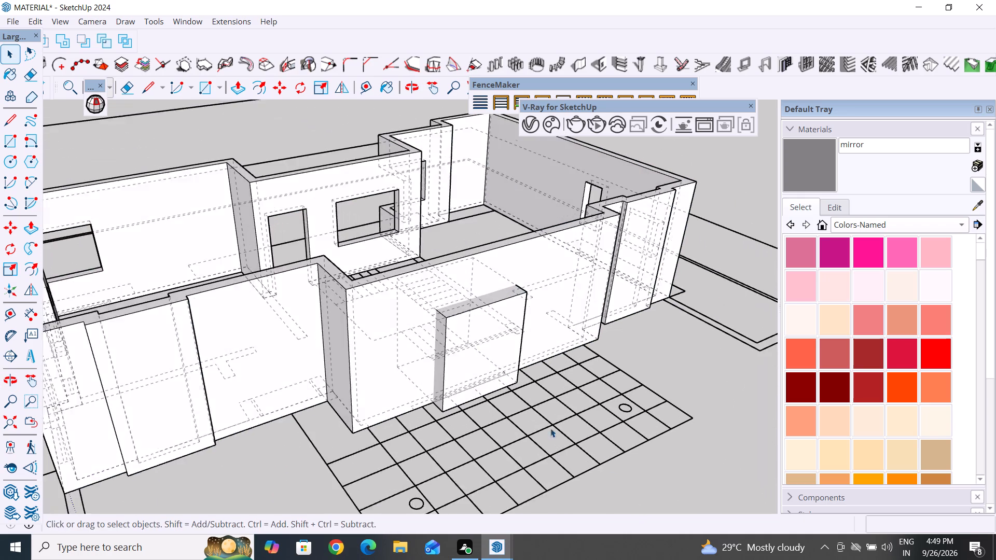
middle_drag(574, 473, 500, 506)
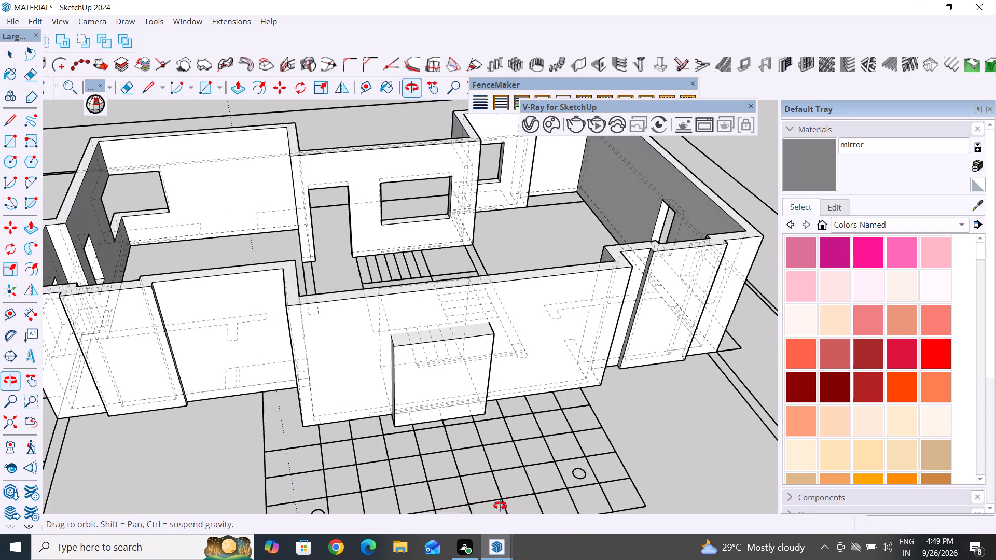
Subtract the block beside the tiled grid from the upper-storey walls to cut the opening facing the grid.
middle_drag(500, 506, 554, 503)
click(495, 361)
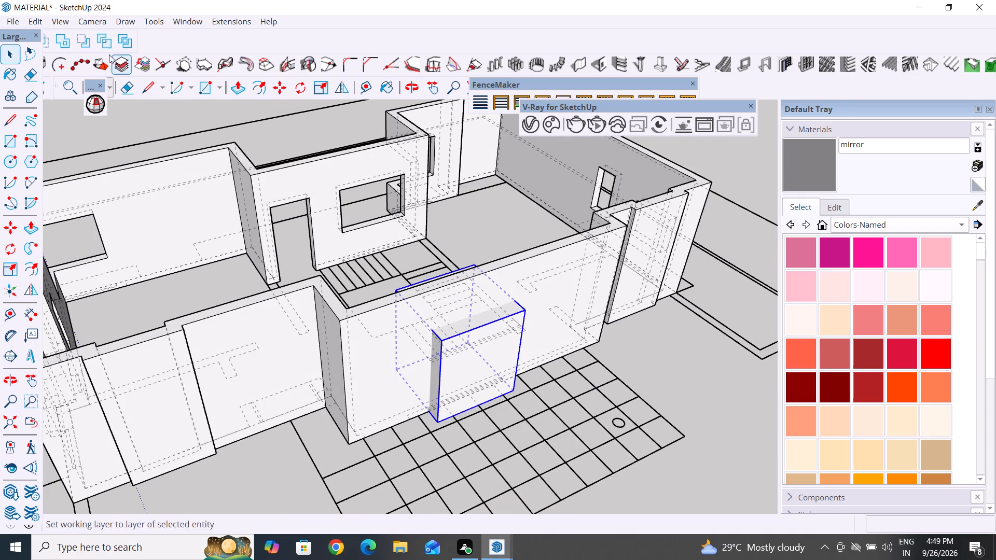
click(93, 44)
click(387, 399)
scroll(387, 399, down, 6)
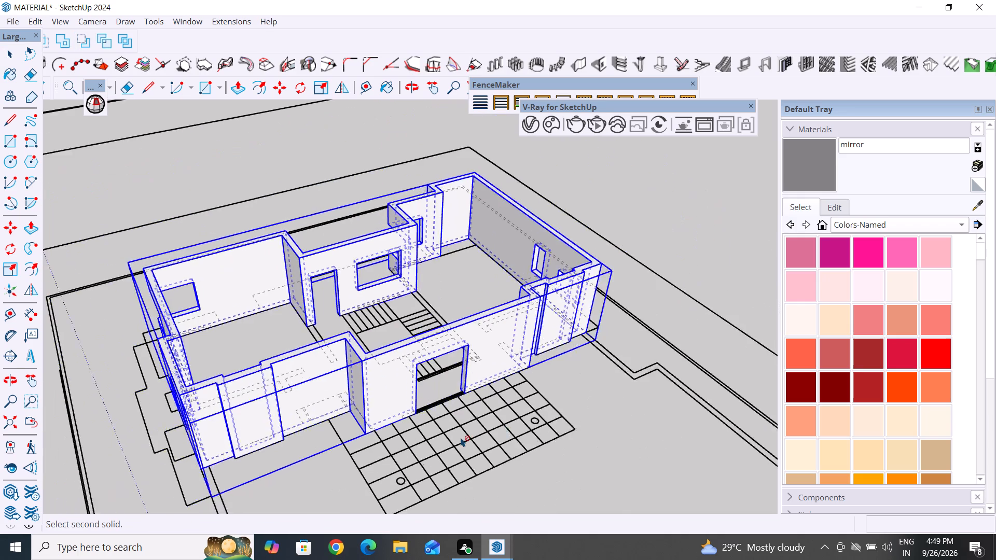
middle_drag(524, 439, 759, 464)
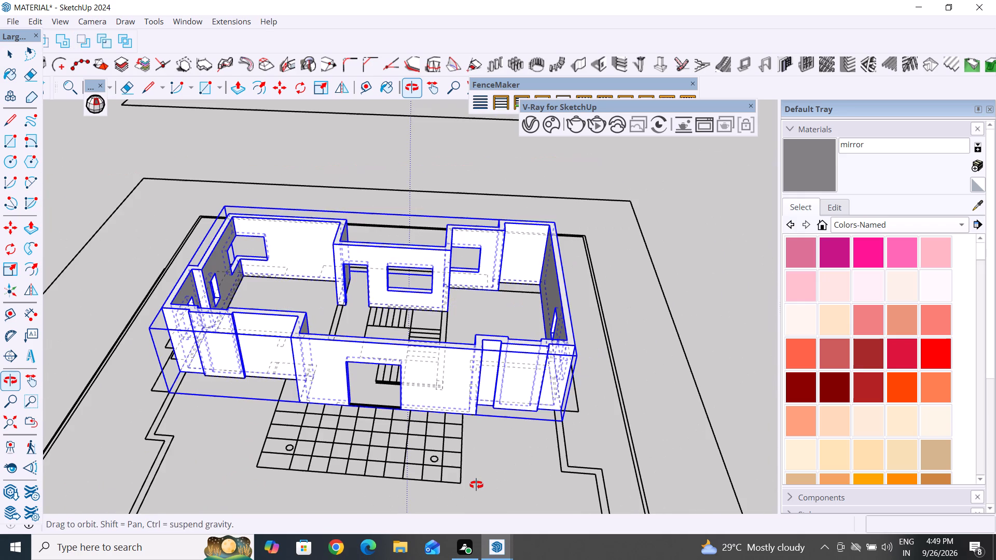
Clear the wall selection and turn off the dashed display of hidden back edges.
click(8, 56)
scroll(501, 245, down, 13)
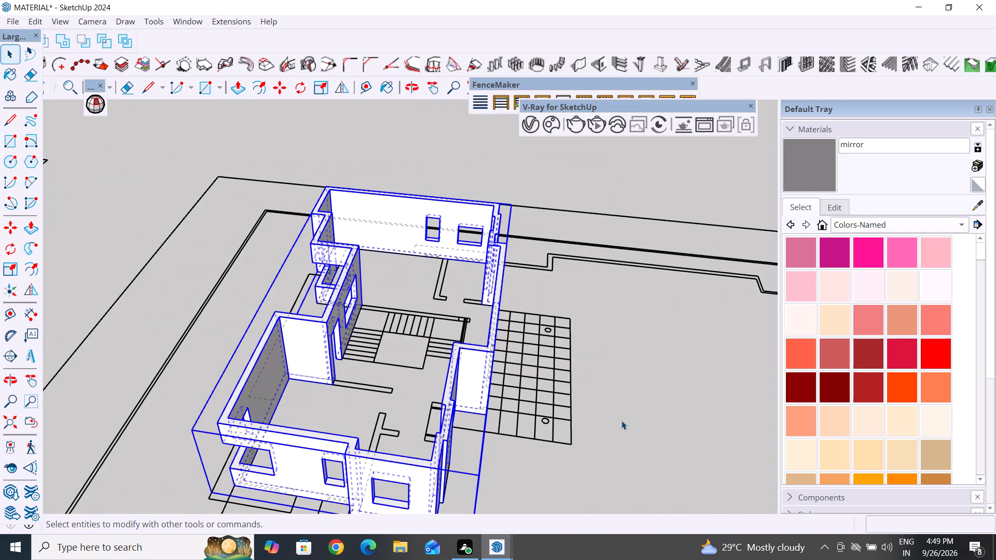
scroll(595, 424, down, 6)
click(621, 422)
key(k)
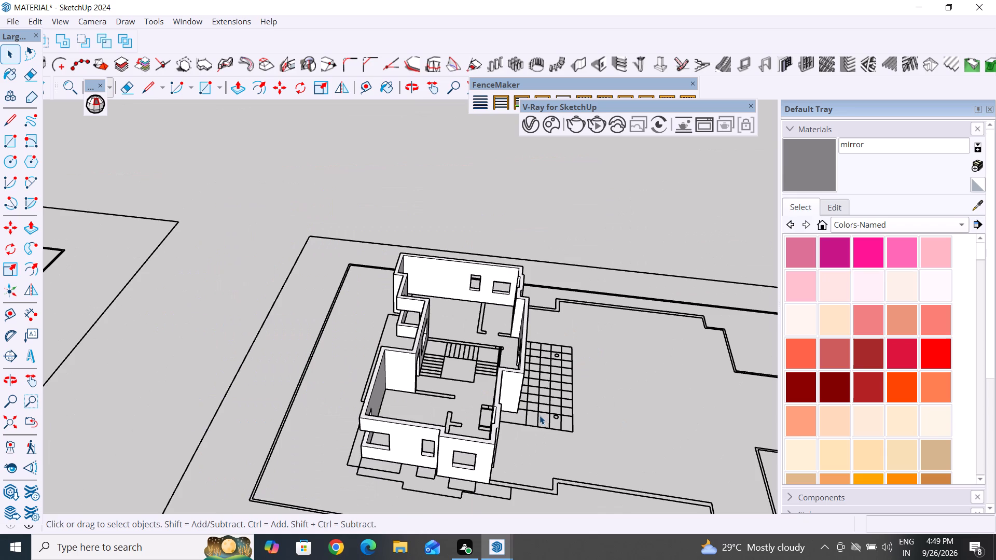
Move the finished upper-storey walls by their bottom outer corner onto the matching top corner of the lower-storey house.
scroll(509, 409, down, 10)
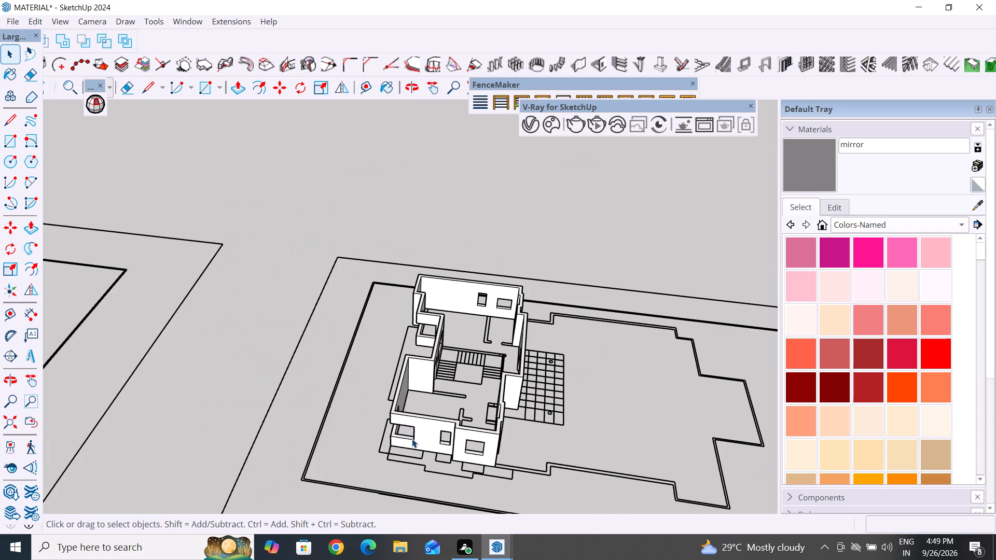
scroll(412, 439, down, 1)
scroll(473, 442, down, 4)
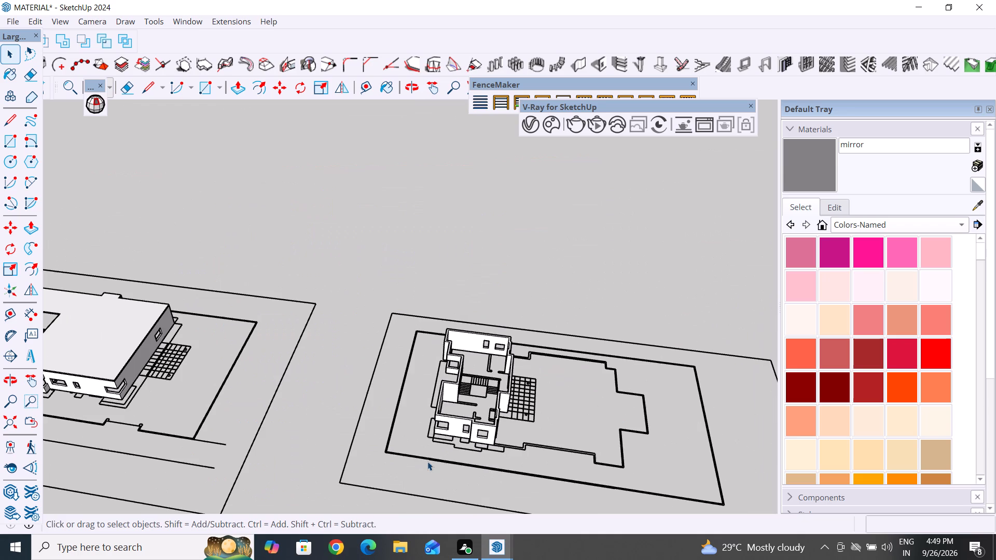
middle_drag(436, 468, 455, 369)
scroll(442, 399, up, 3)
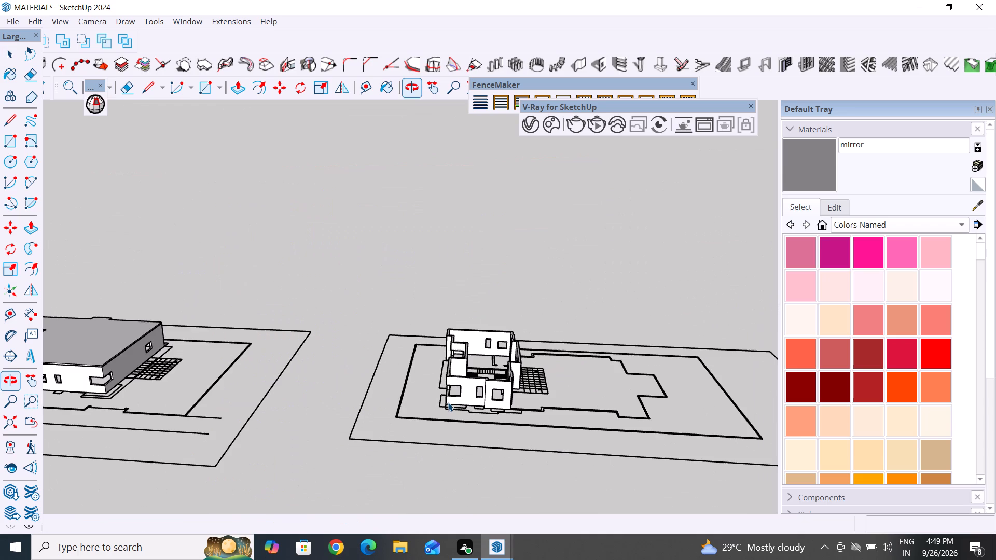
scroll(448, 402, up, 15)
key(m)
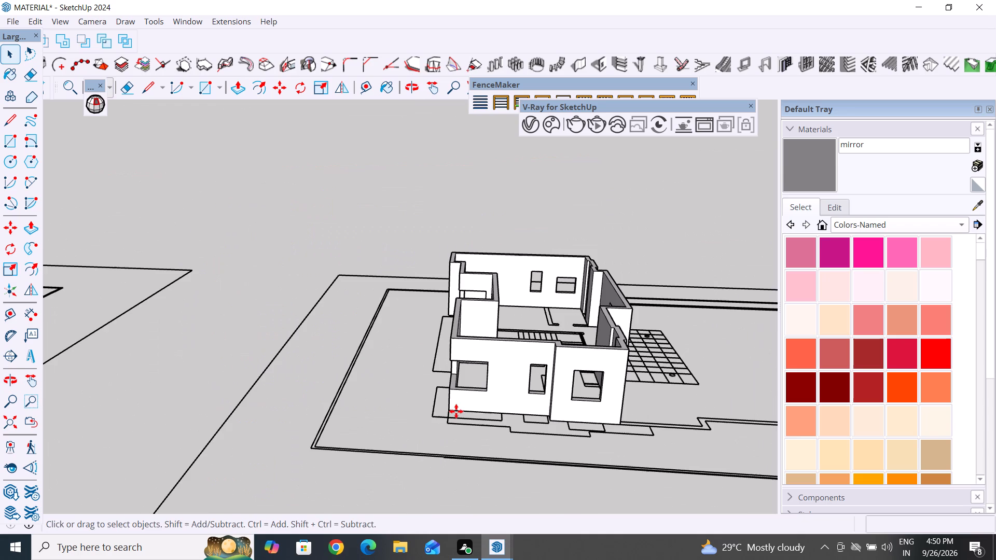
click(446, 411)
scroll(648, 353, down, 5)
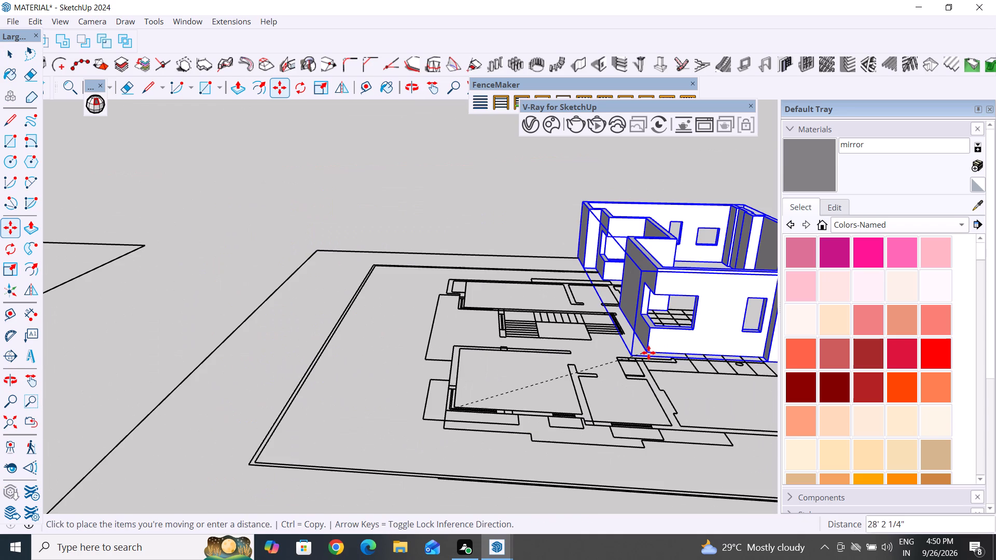
scroll(648, 353, down, 18)
scroll(173, 329, up, 10)
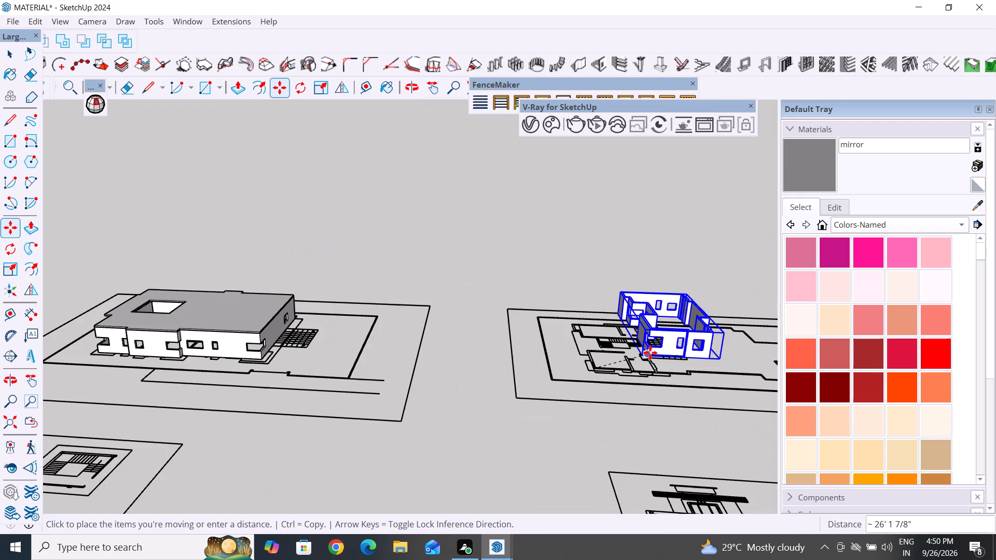
scroll(650, 353, up, 2)
scroll(228, 336, up, 20)
scroll(228, 336, up, 4)
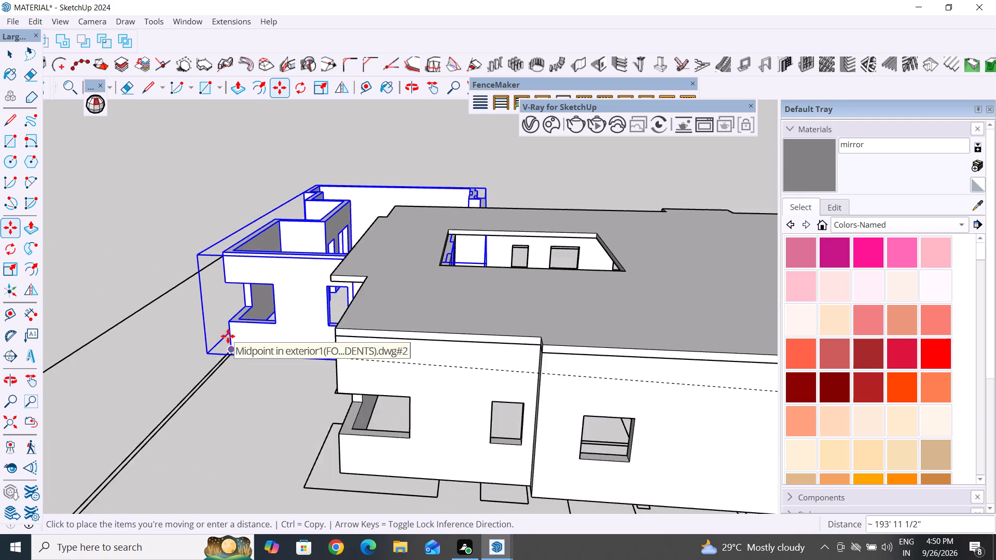
scroll(228, 336, up, 4)
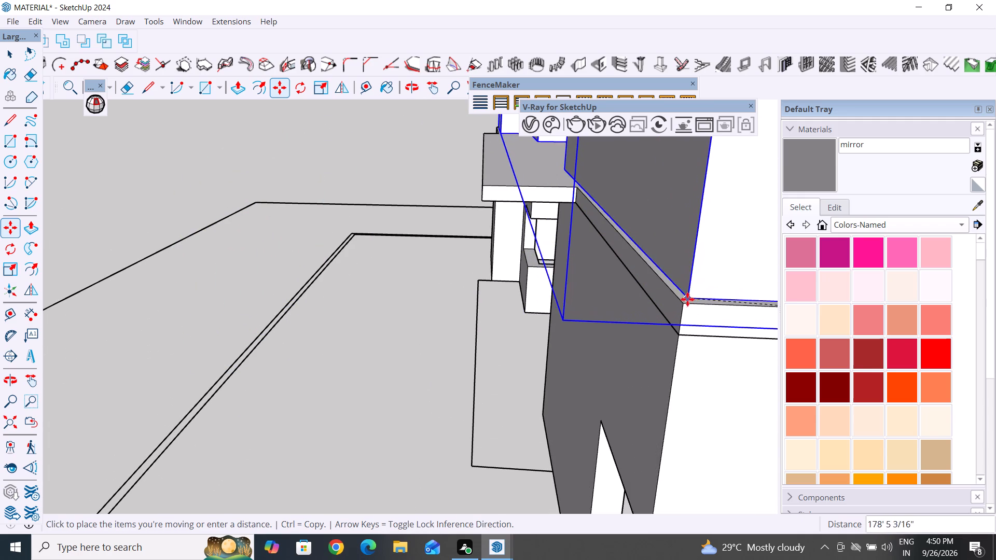
click(685, 300)
Examine the stacked two-storey house alongside the surrounding floor plans and the elevation drawing.
scroll(410, 312, down, 14)
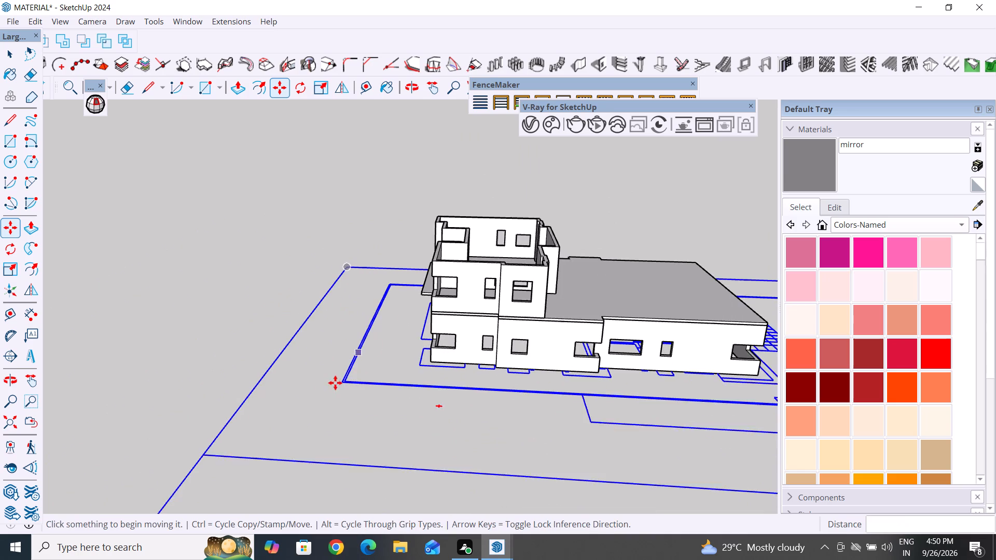
middle_drag(353, 400, 125, 448)
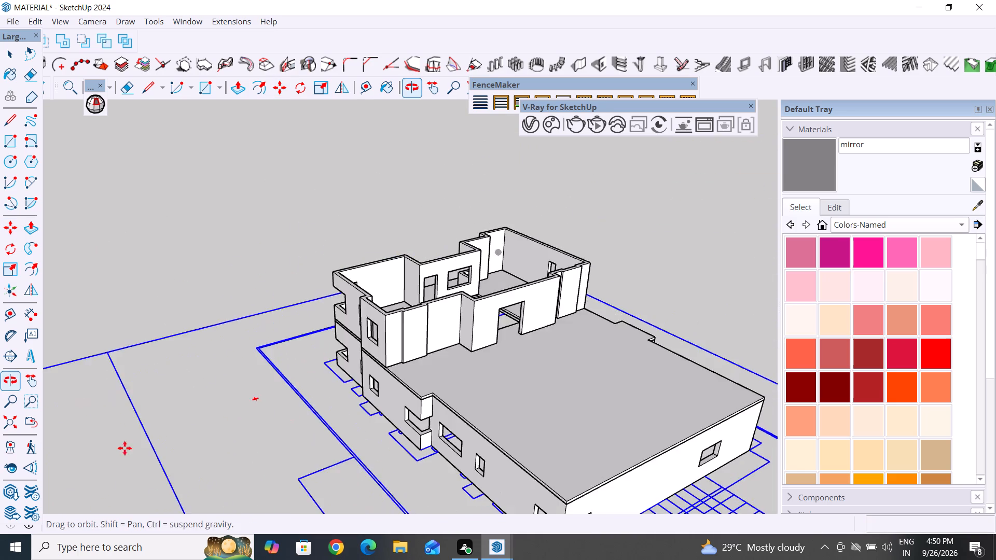
scroll(525, 237, down, 7)
middle_drag(590, 417, 606, 427)
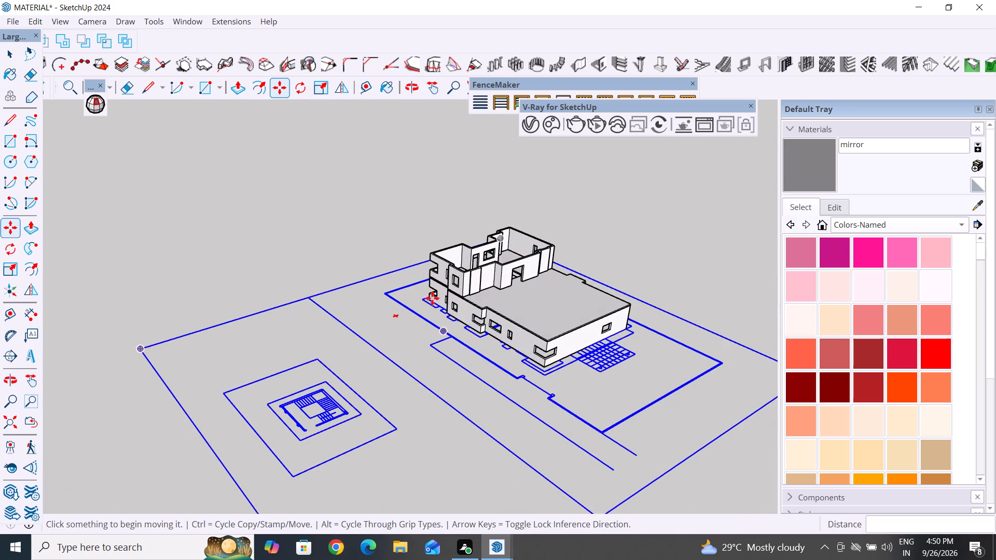
scroll(426, 283, down, 6)
scroll(391, 320, down, 7)
middle_drag(459, 414, 636, 419)
scroll(602, 381, up, 6)
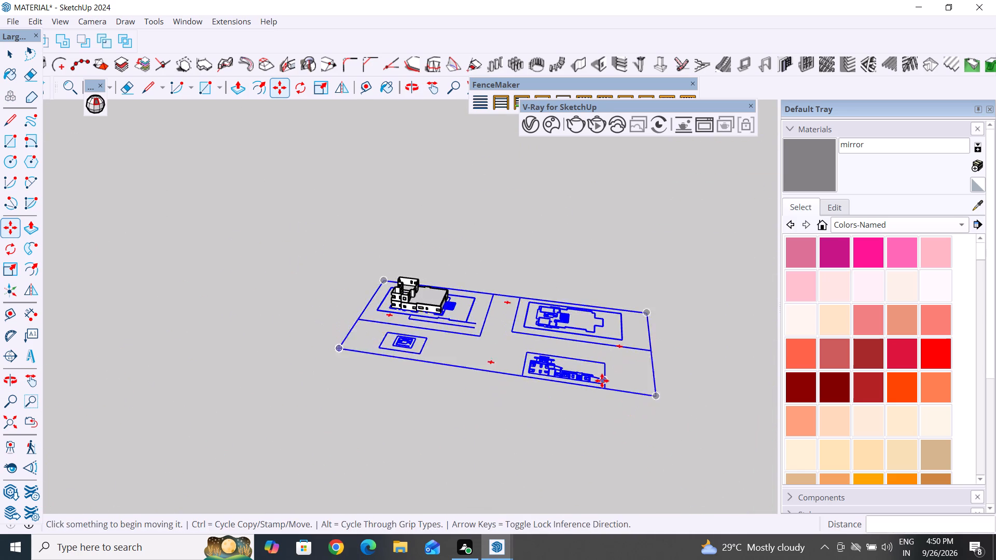
scroll(525, 397, up, 6)
scroll(567, 370, up, 1)
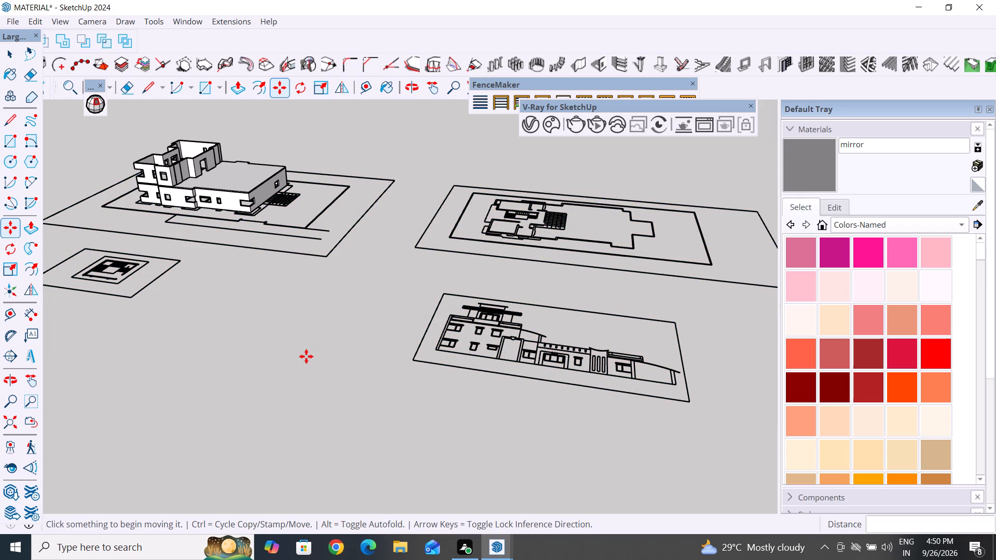
middle_drag(556, 358, 592, 522)
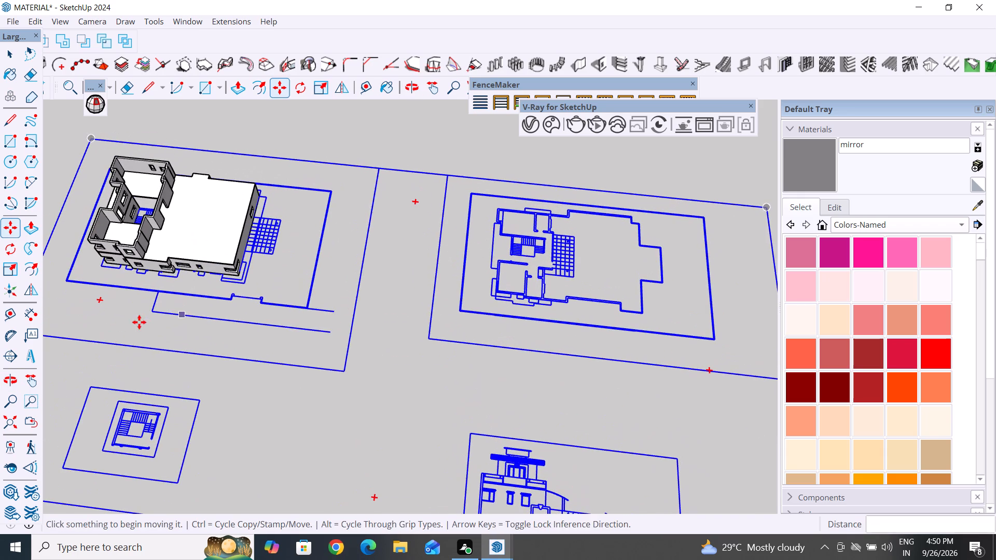
middle_drag(142, 315, 442, 305)
scroll(167, 385, down, 6)
middle_drag(260, 463, 68, 330)
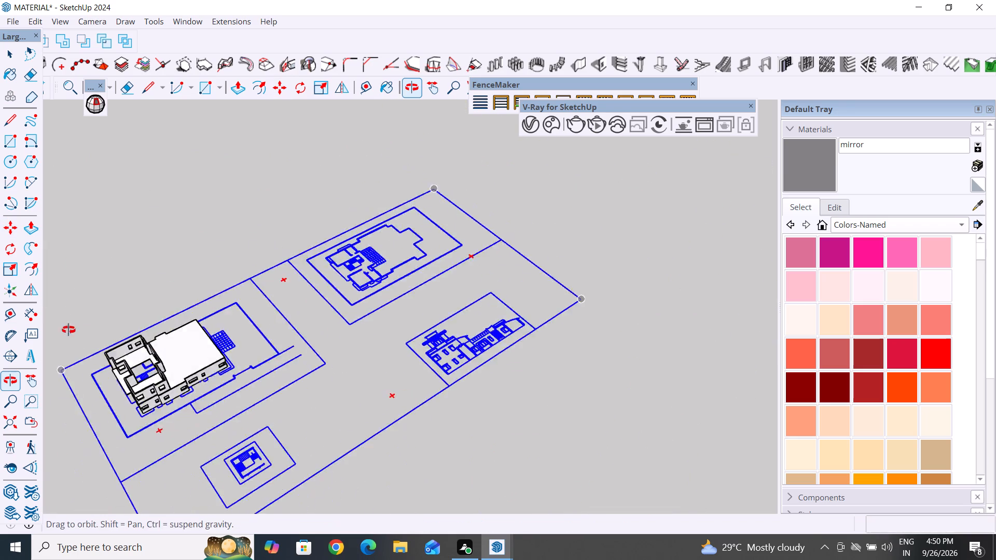
middle_drag(68, 330, 0, 245)
scroll(150, 341, up, 5)
middle_drag(227, 367, 253, 244)
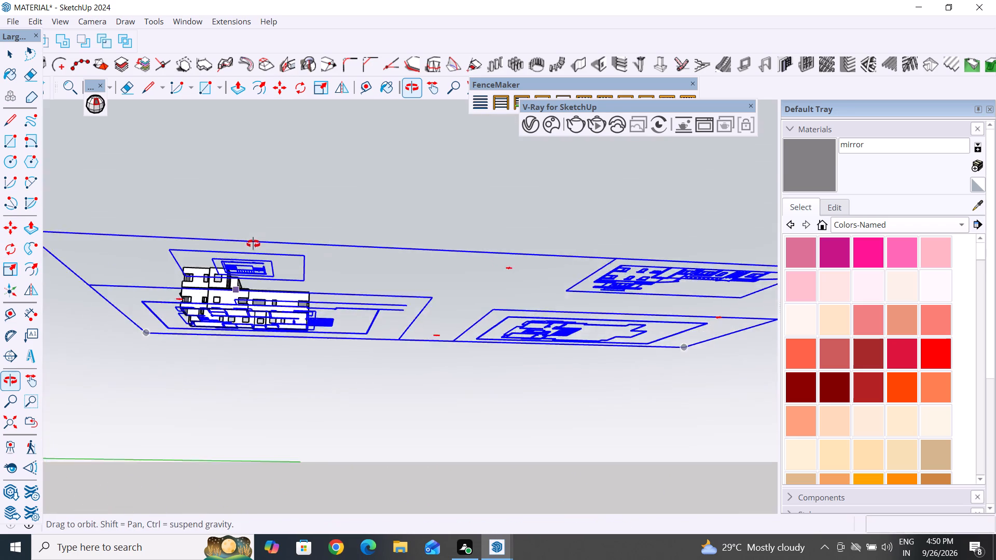
middle_drag(253, 244, 234, 375)
Inspect the stacked house from all sides, checking how the upper walls, openings and roof slab line up with the lower storey.
scroll(210, 356, up, 18)
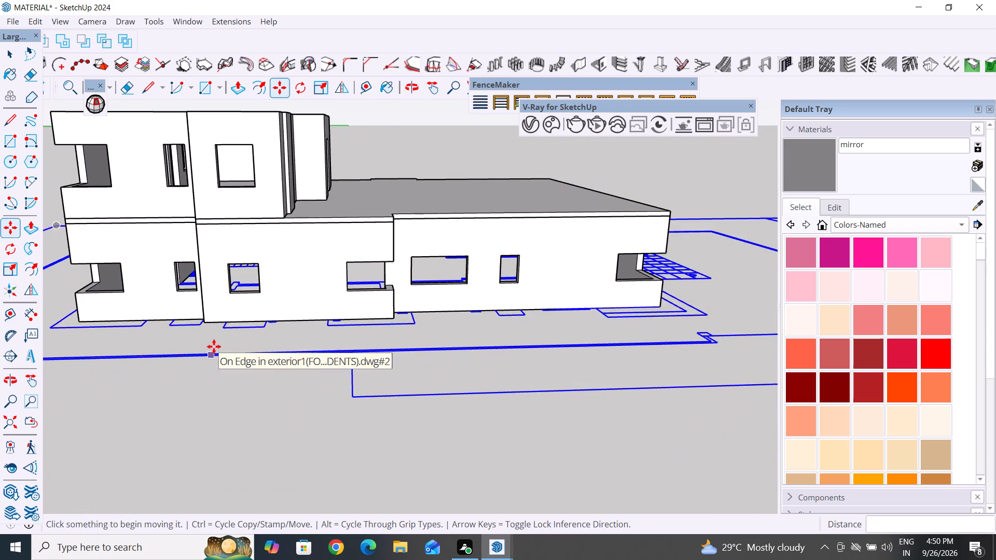
middle_drag(217, 348, 524, 387)
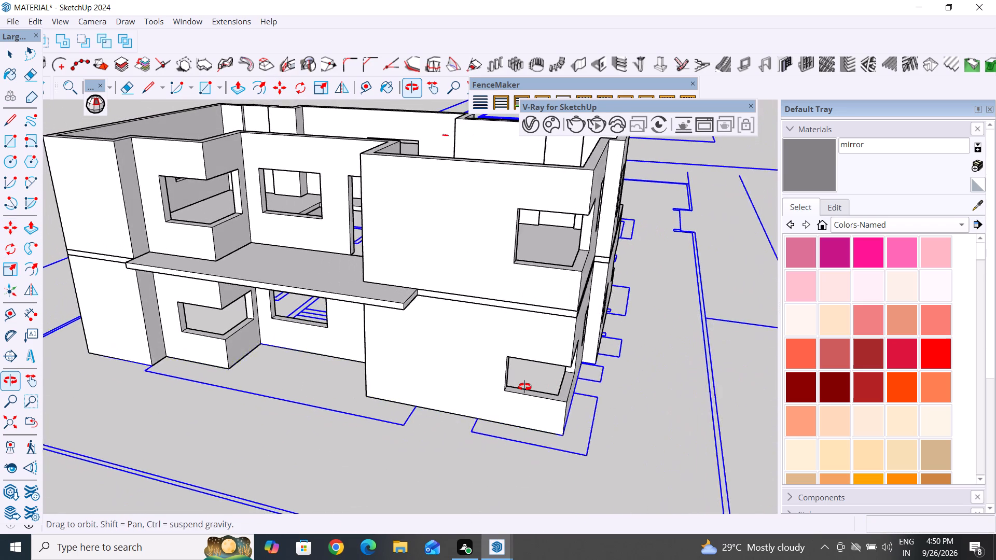
middle_drag(524, 387, 524, 386)
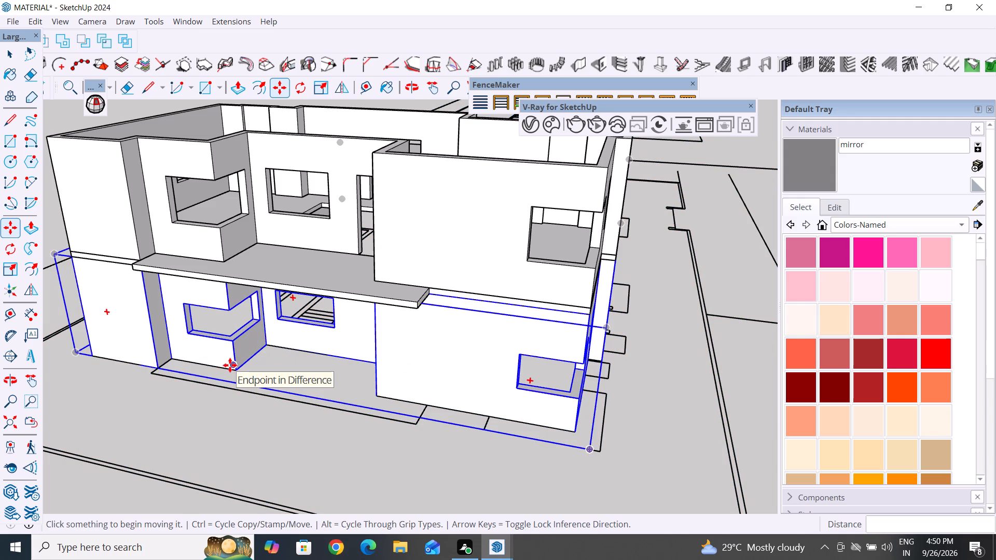
middle_drag(231, 372, 477, 369)
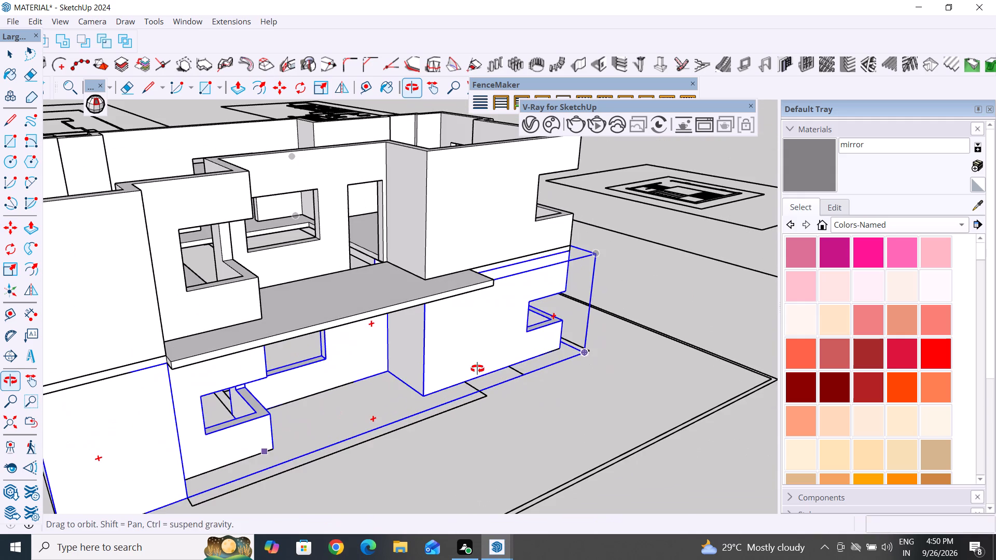
middle_drag(477, 369, 0, 359)
scroll(791, 192, down, 6)
middle_drag(723, 308, 904, 374)
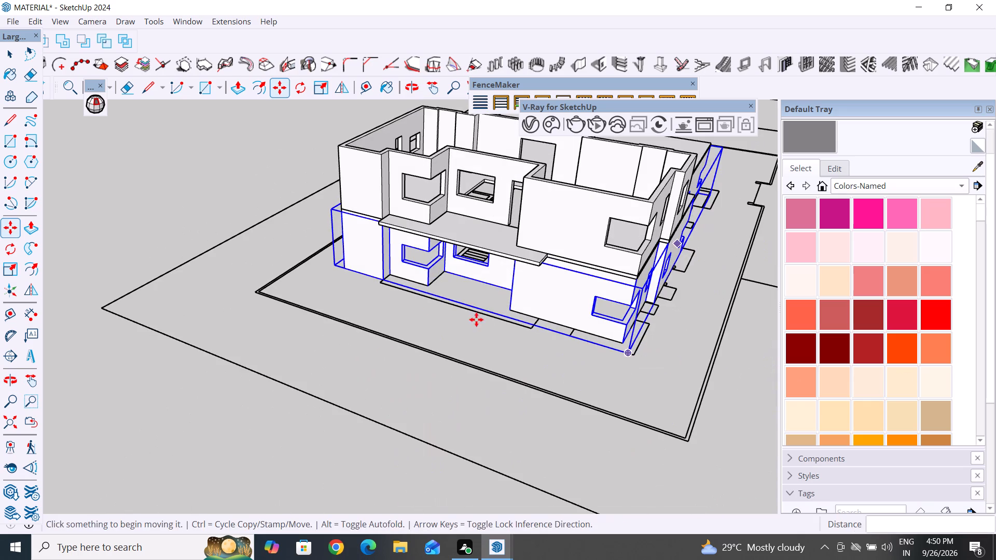
middle_drag(427, 305, 216, 186)
scroll(410, 237, down, 6)
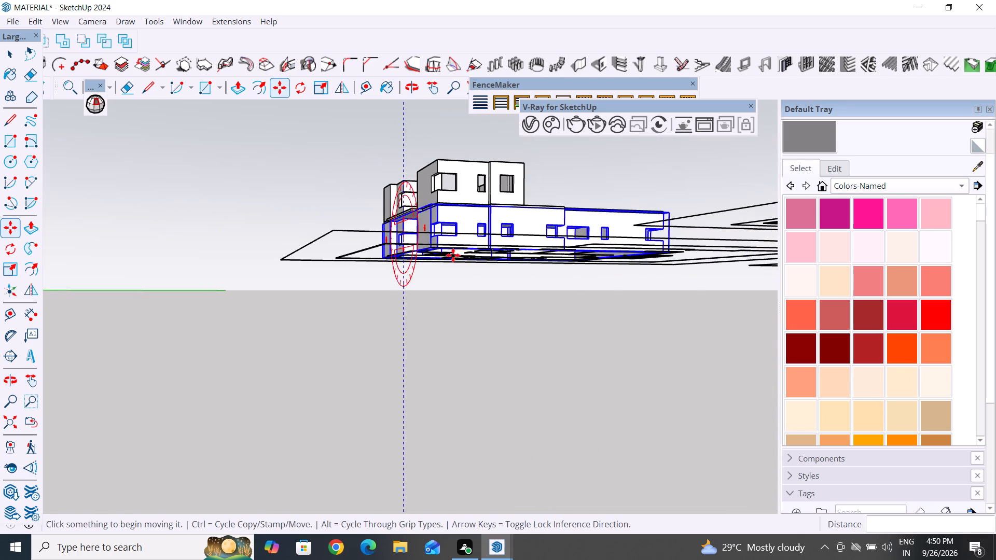
middle_drag(485, 303, 225, 359)
middle_drag(442, 325, 279, 403)
scroll(362, 309, up, 5)
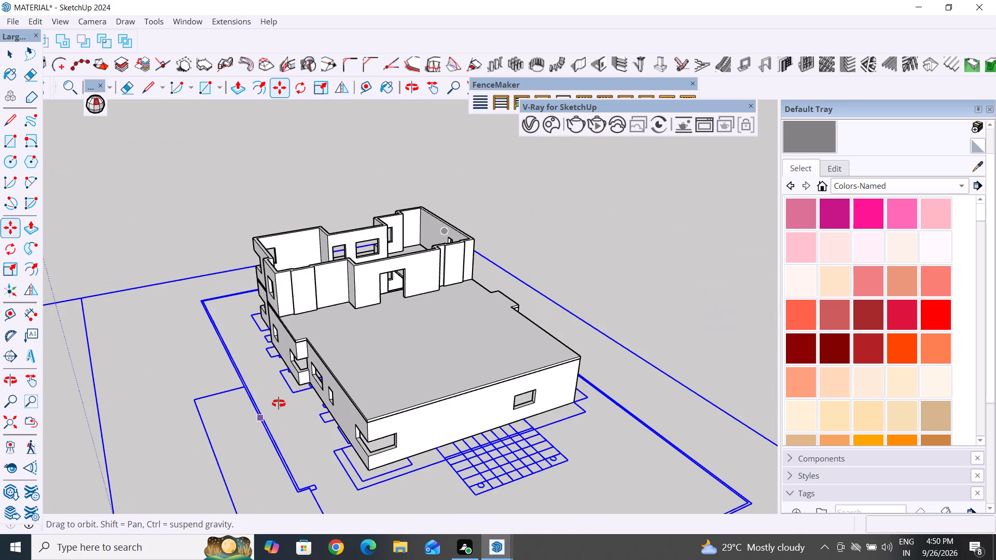
scroll(296, 259, up, 5)
middle_click(301, 304)
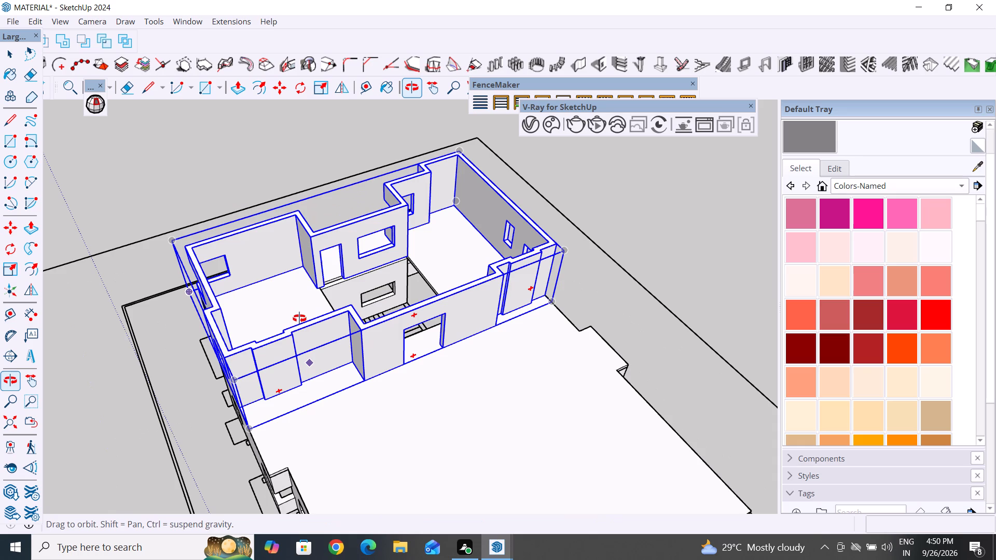
middle_drag(271, 399, 454, 373)
scroll(289, 304, down, 7)
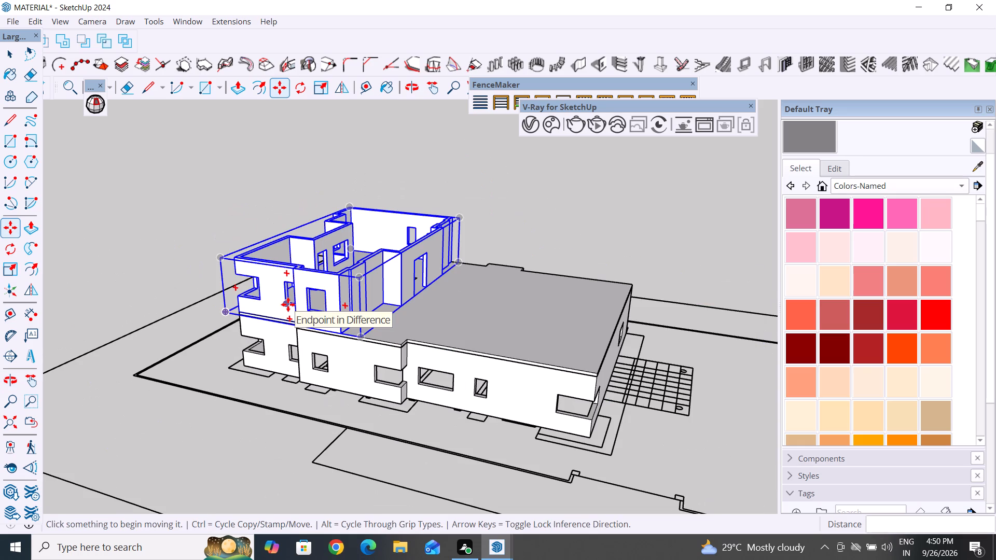
scroll(312, 327, down, 7)
scroll(229, 357, down, 6)
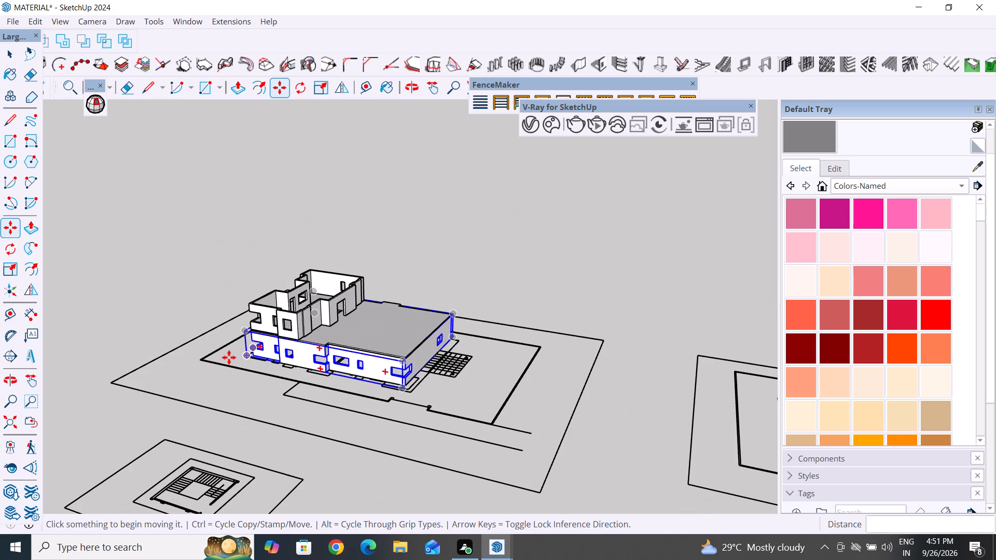
Examine the separate upper-storey floor plan beside the stacked house, including its room walls, staircase and terrace outline.
scroll(228, 357, down, 6)
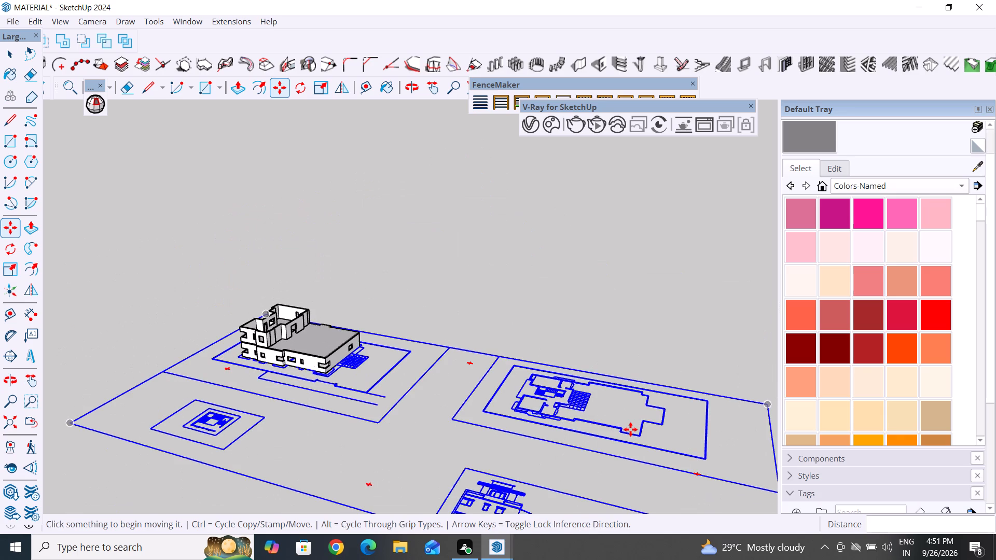
scroll(709, 426, up, 5)
middle_drag(378, 430, 551, 424)
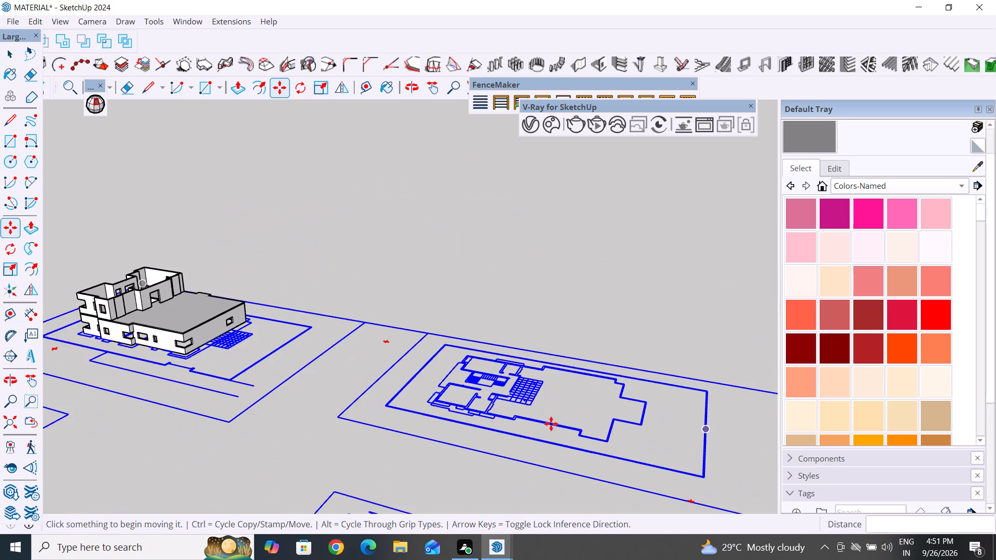
middle_drag(551, 424, 515, 470)
scroll(205, 387, down, 6)
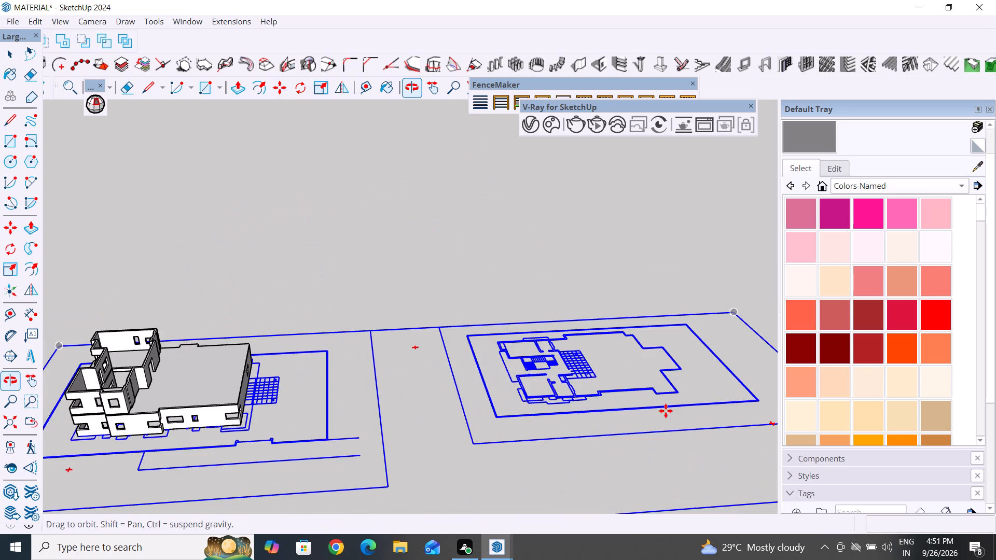
scroll(666, 411, down, 1)
scroll(680, 450, up, 6)
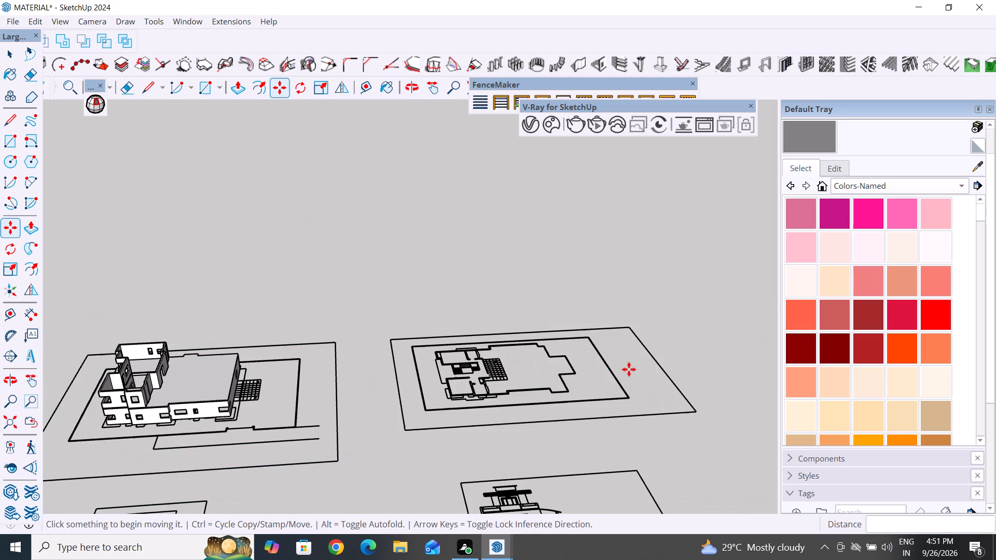
scroll(629, 369, up, 5)
middle_drag(627, 388, 629, 369)
middle_drag(629, 369, 615, 455)
scroll(543, 262, down, 7)
middle_drag(507, 409, 486, 390)
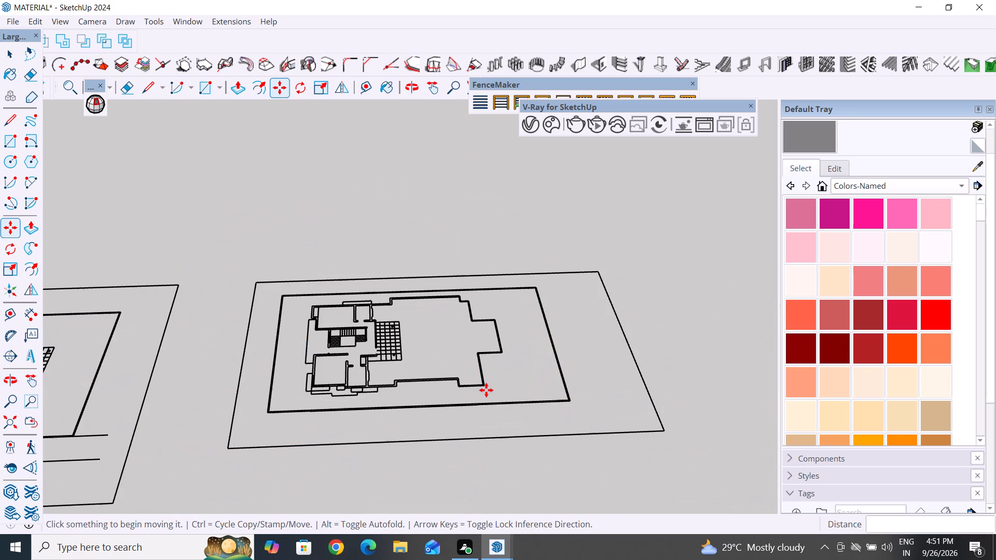
middle_drag(486, 390, 479, 433)
scroll(486, 398, up, 6)
scroll(510, 349, up, 6)
middle_drag(505, 382, 508, 425)
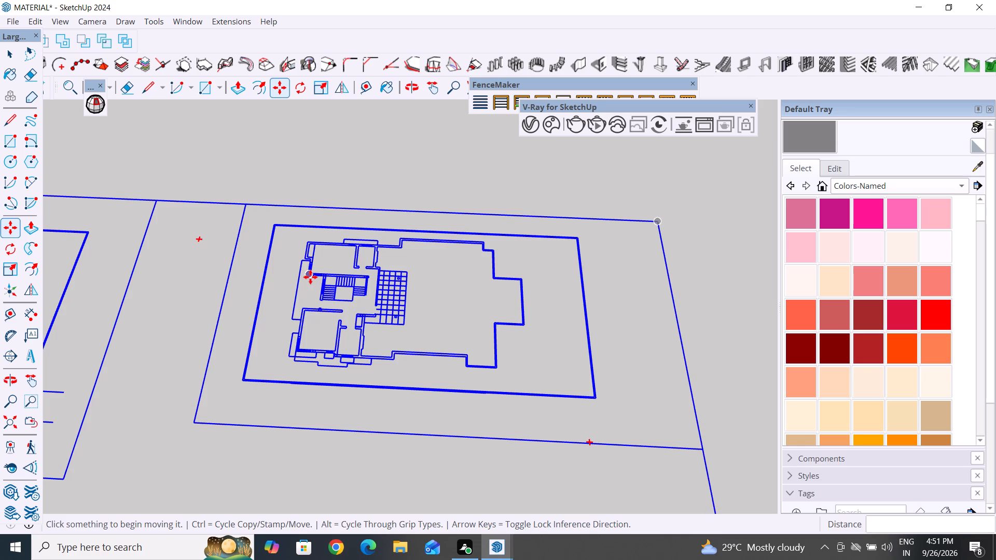
Leave the Move tool for the Select tool and study the upper-storey floor plan up close.
scroll(514, 282, down, 4)
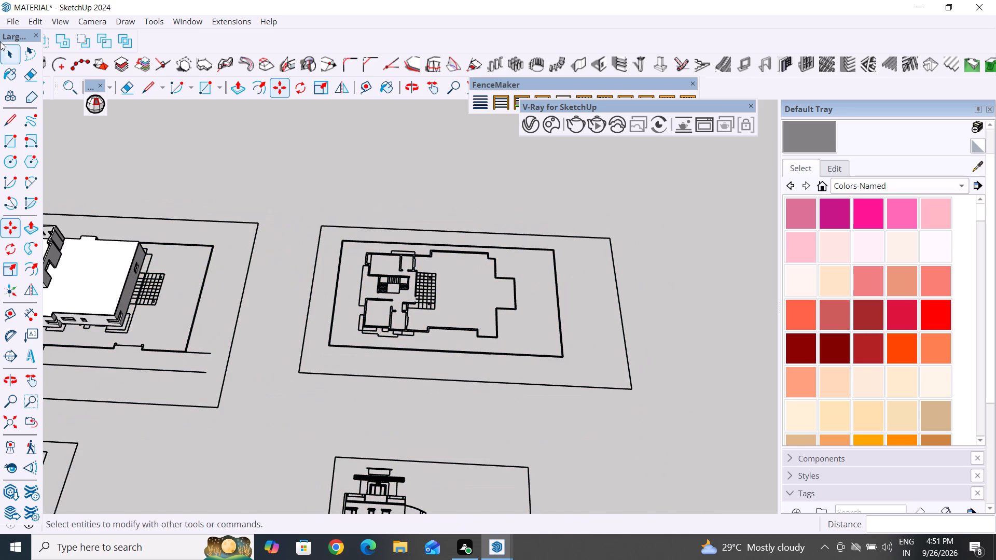
click(7, 52)
scroll(621, 314, up, 5)
scroll(360, 394, up, 1)
middle_drag(368, 407, 385, 496)
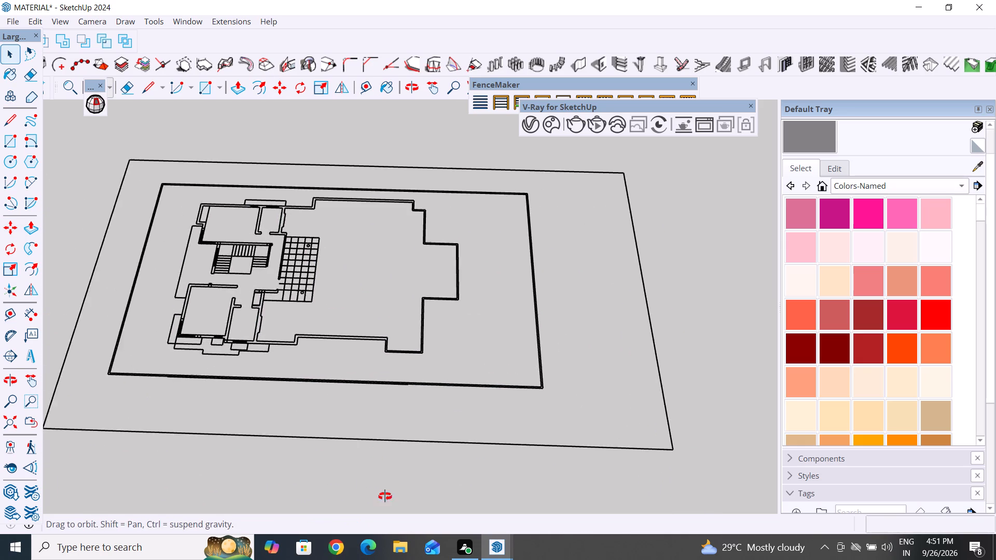
middle_drag(385, 496, 386, 509)
scroll(305, 379, up, 3)
scroll(393, 421, down, 5)
middle_drag(423, 469, 385, 479)
scroll(278, 415, up, 5)
middle_drag(330, 456, 337, 494)
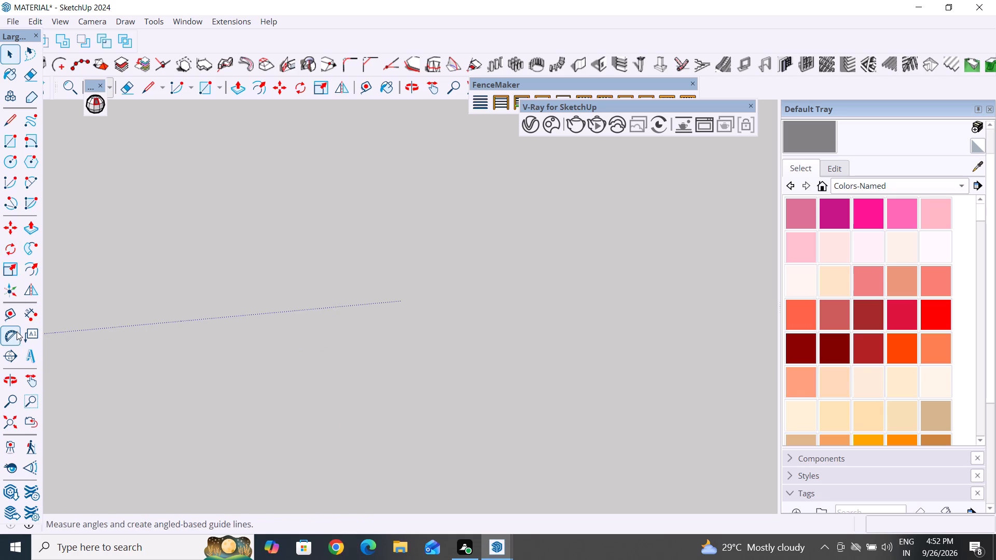
Bring the whole model back into view and return to the group of floor plans and the elevation drawing.
click(12, 419)
scroll(347, 328, down, 2)
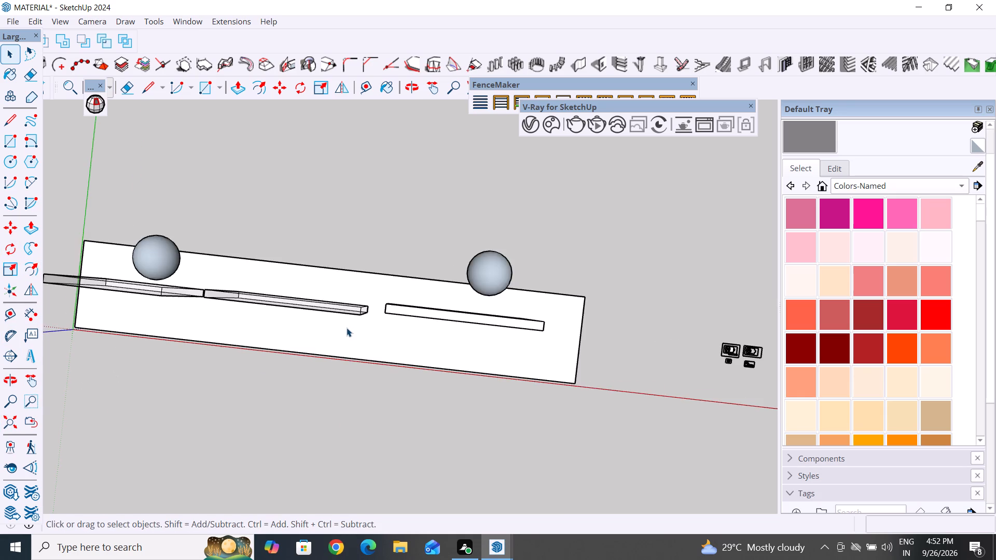
scroll(347, 328, down, 9)
scroll(562, 370, up, 20)
scroll(562, 370, up, 4)
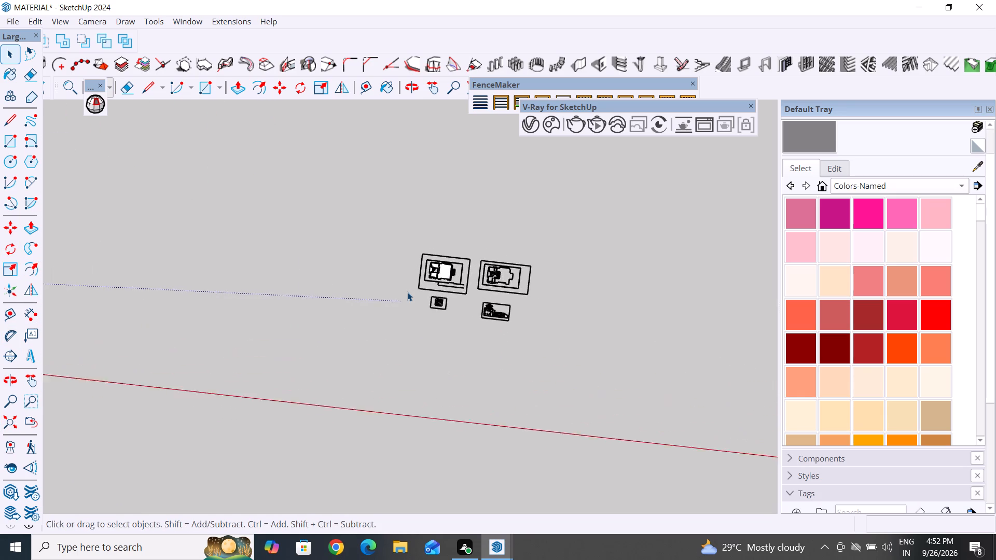
scroll(597, 318, up, 5)
scroll(437, 271, up, 9)
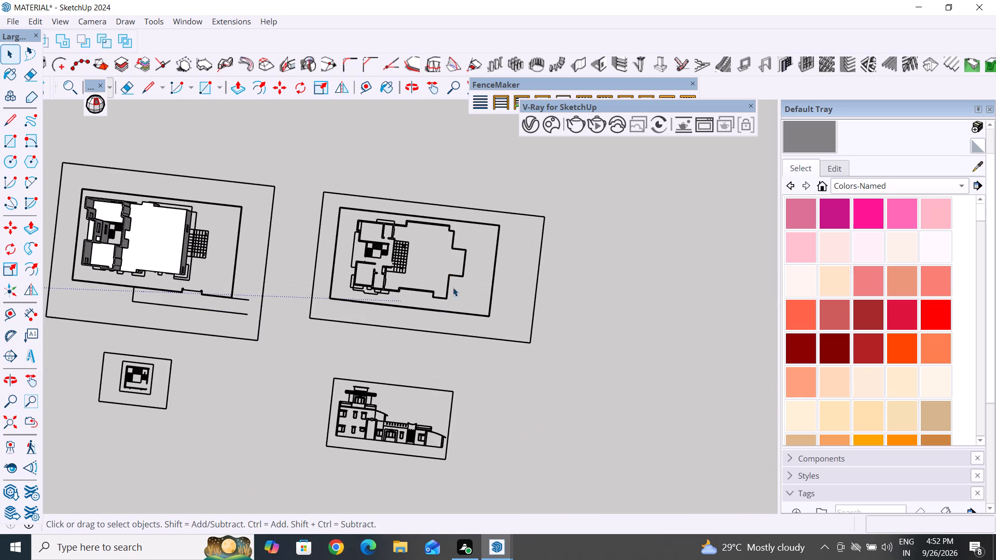
scroll(485, 342, up, 1)
middle_drag(499, 337, 510, 333)
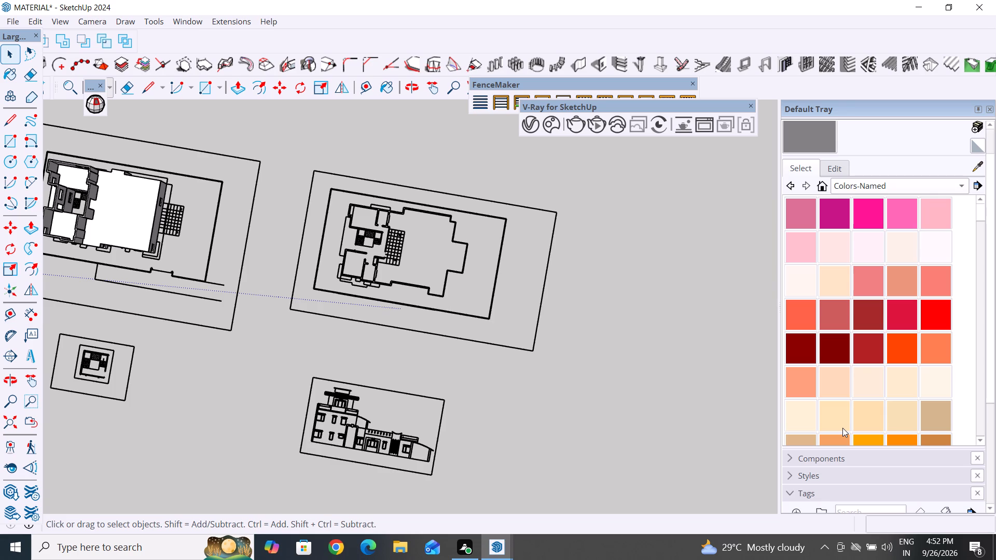
Compare the upper-storey floor plan with the elevation drawing and the stacked two-storey house.
scroll(397, 303, down, 5)
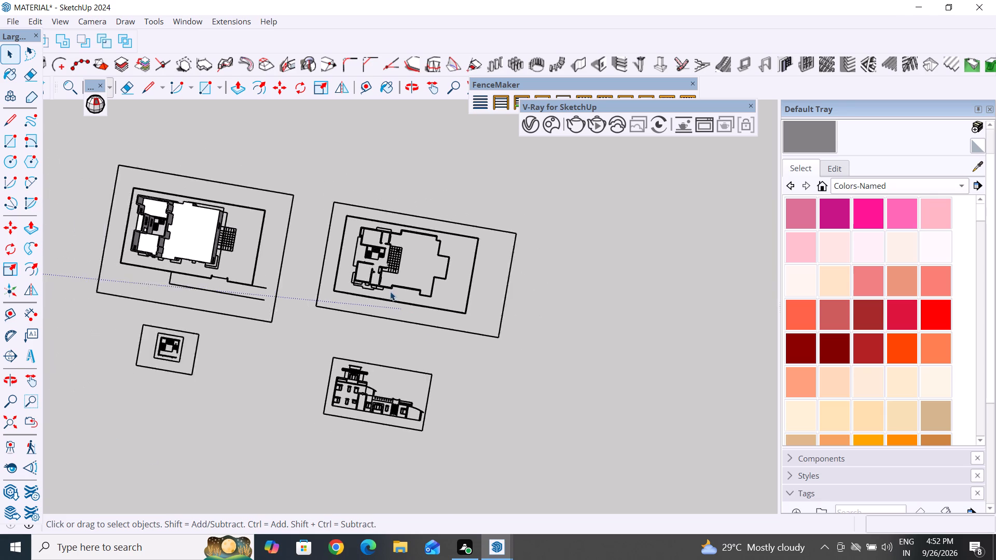
middle_drag(404, 348, 570, 200)
scroll(395, 290, up, 9)
scroll(489, 348, up, 5)
middle_click(431, 354)
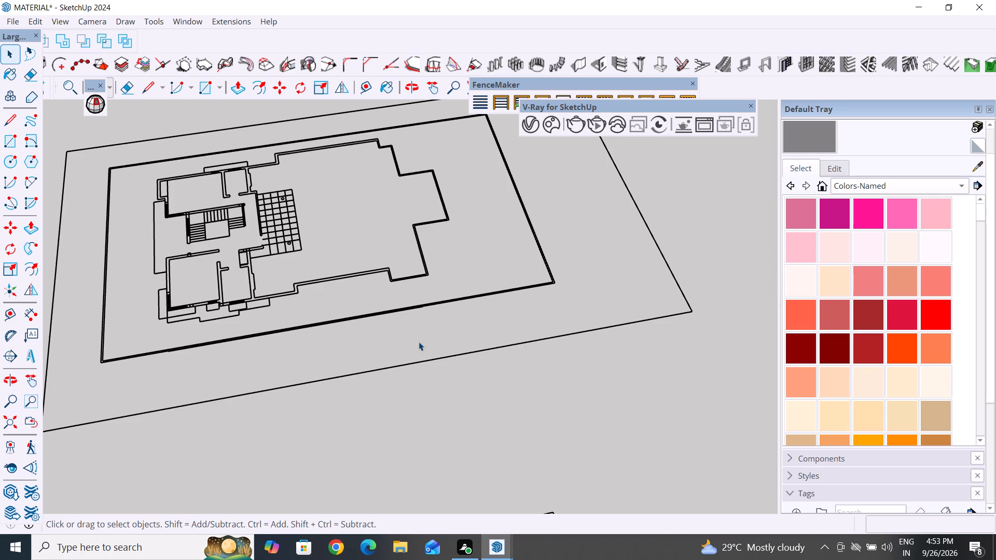
scroll(408, 412, down, 5)
middle_drag(471, 460, 361, 448)
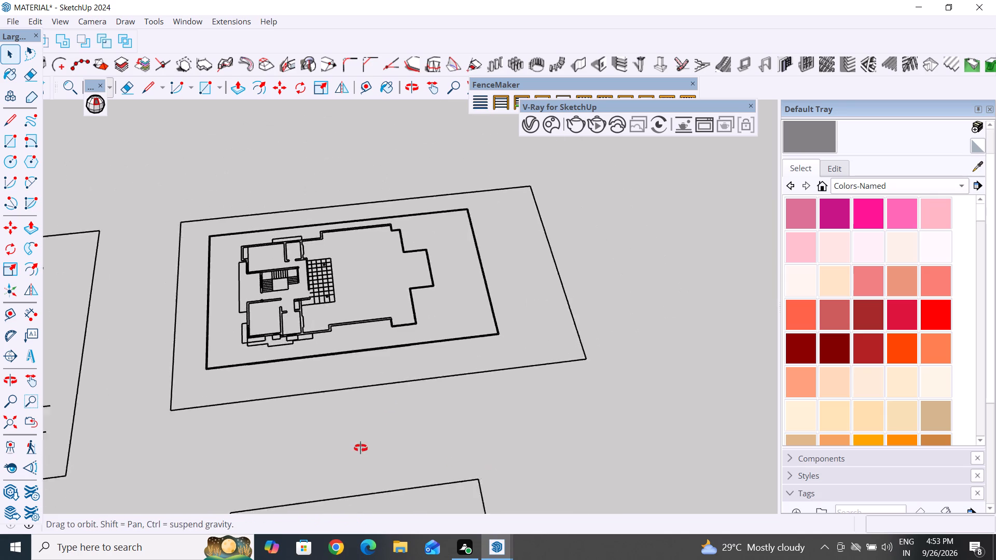
middle_drag(361, 448, 326, 380)
scroll(345, 450, down, 6)
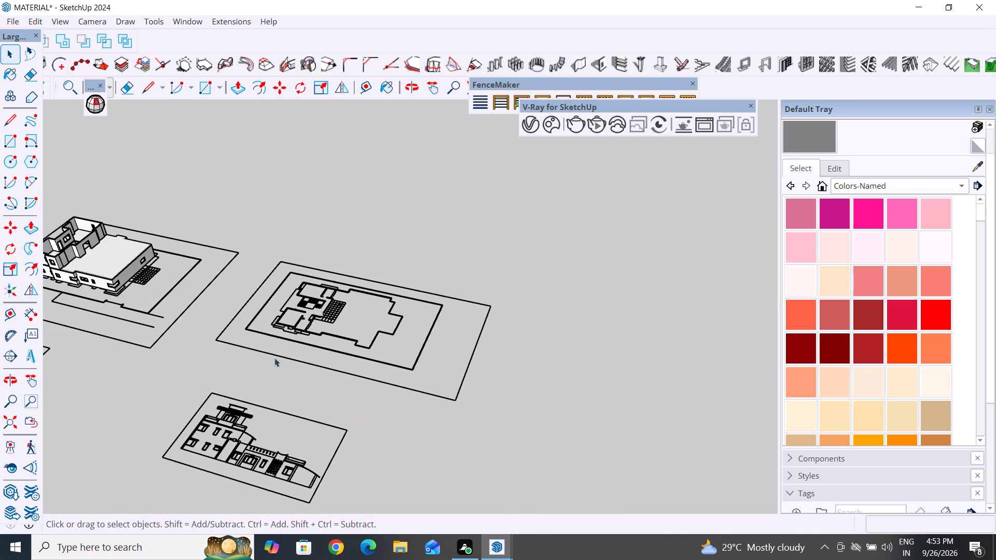
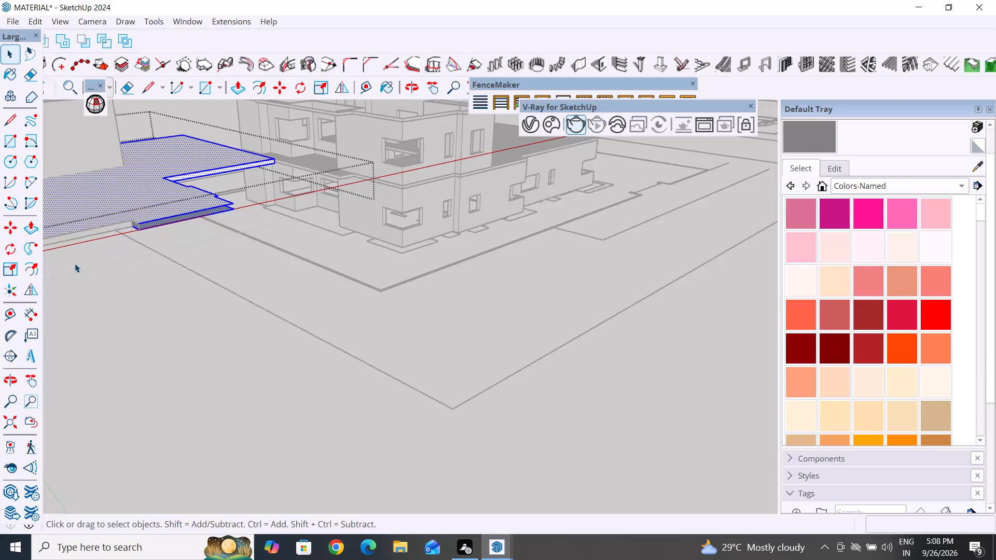
Reverse the selected faces of the separate slab standing beside the two-storey house.
scroll(412, 179, up, 11)
scroll(451, 173, up, 20)
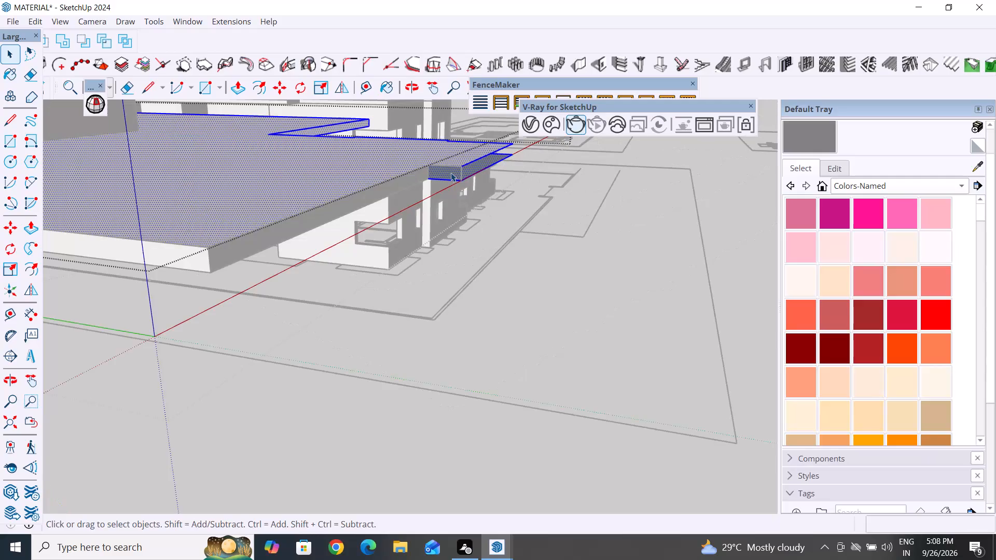
scroll(451, 173, up, 5)
right_click(451, 173)
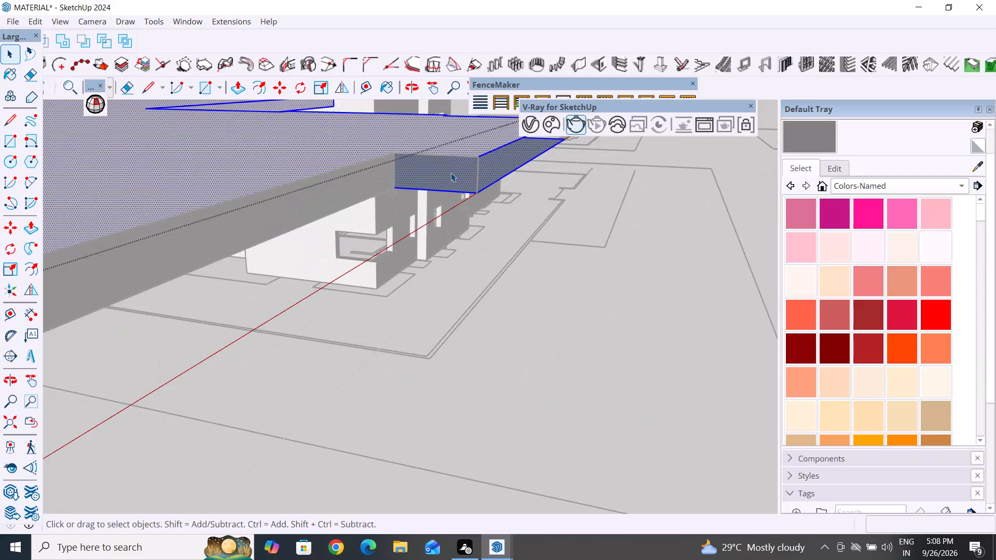
click(521, 340)
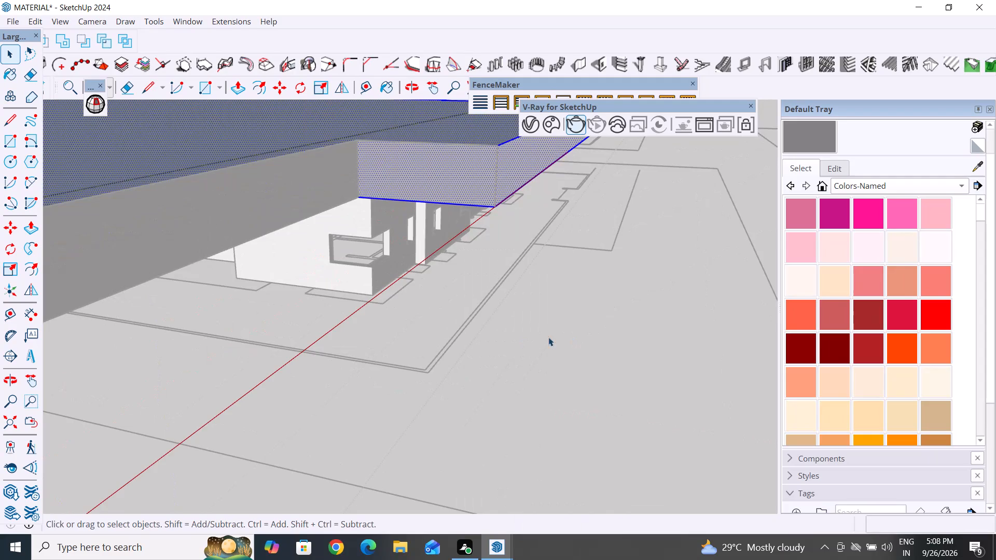
Delete the vertical corner edge at the slab's projecting end near the house, together with the side faces it bounds.
scroll(386, 365, down, 5)
middle_drag(408, 350, 201, 313)
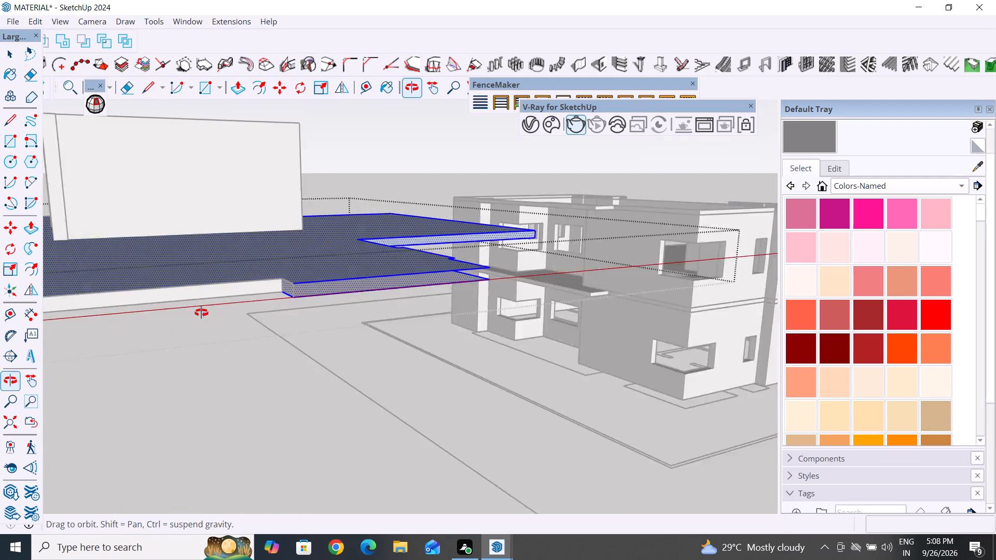
middle_drag(201, 313, 92, 286)
middle_drag(292, 332, 389, 330)
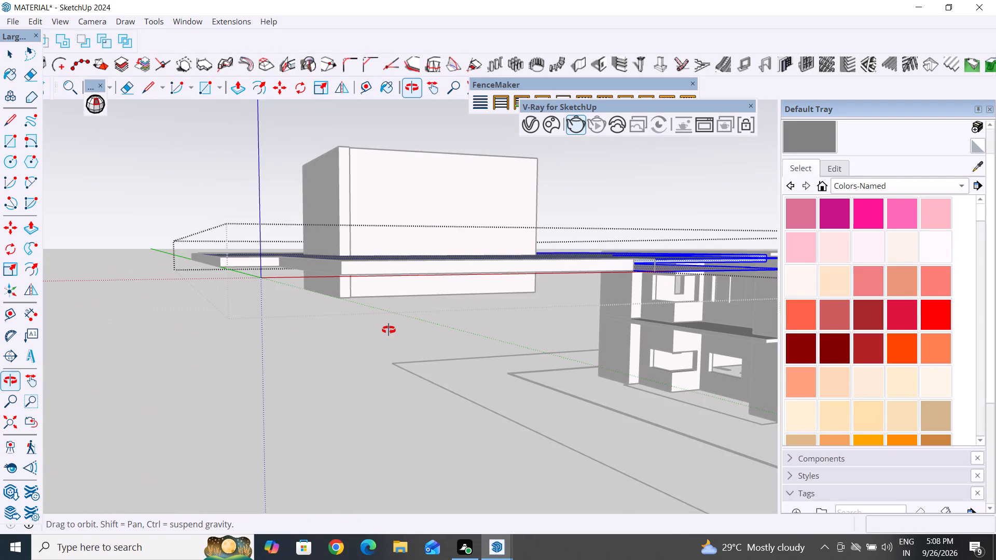
scroll(248, 397, down, 4)
middle_drag(258, 403, 366, 404)
scroll(583, 328, up, 4)
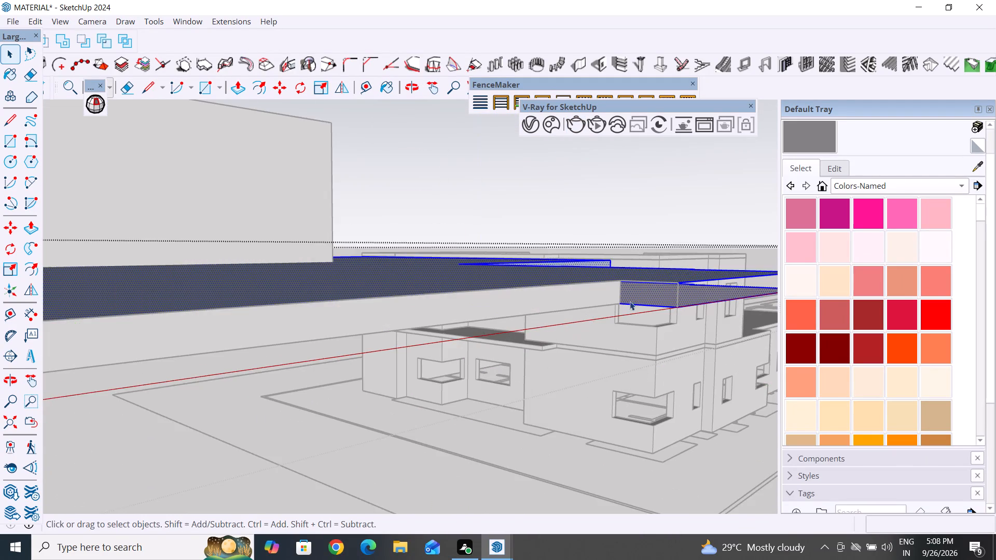
scroll(674, 284, up, 5)
click(682, 293)
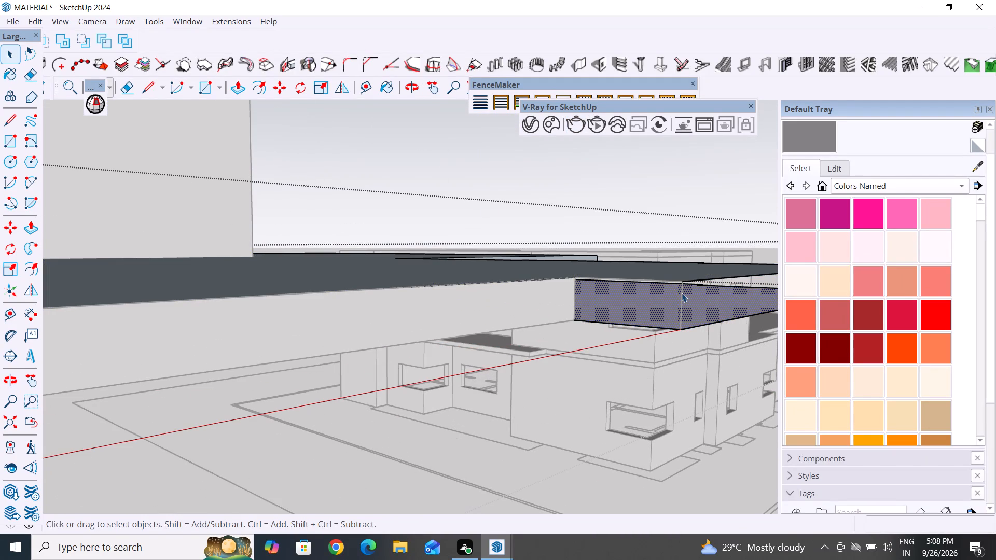
click(682, 293)
scroll(682, 293, up, 15)
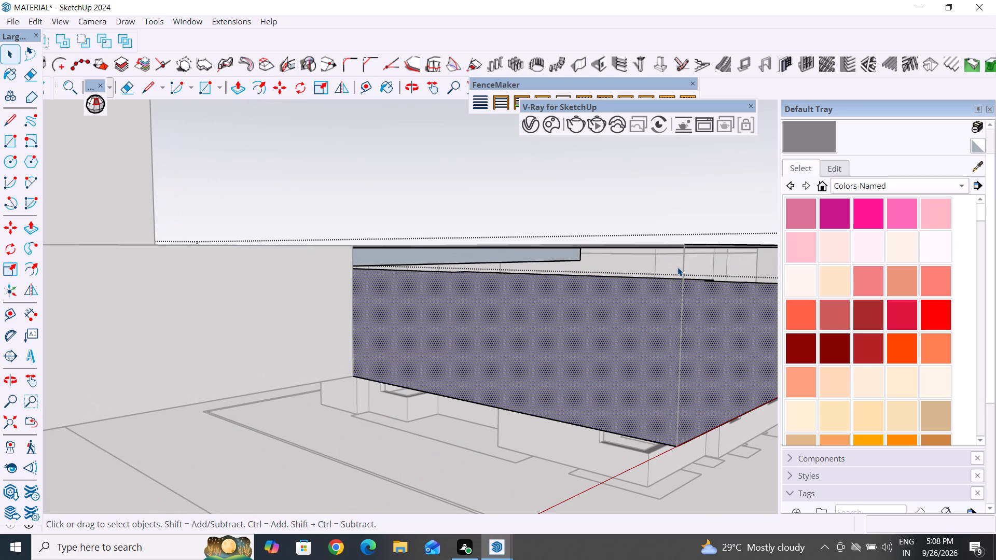
click(685, 265)
click(683, 263)
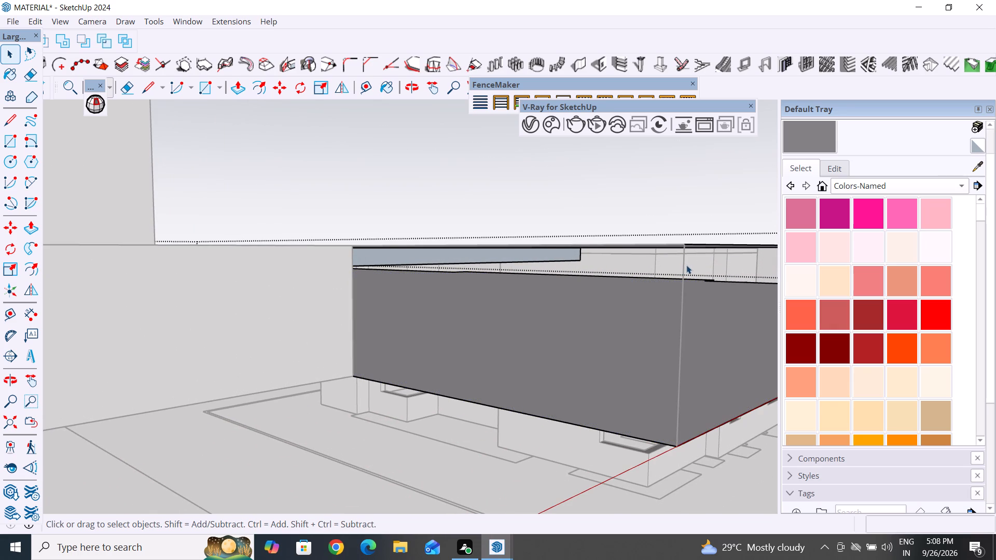
triple_click(682, 262)
click(684, 268)
scroll(582, 319, up, 1)
middle_drag(585, 323, 605, 330)
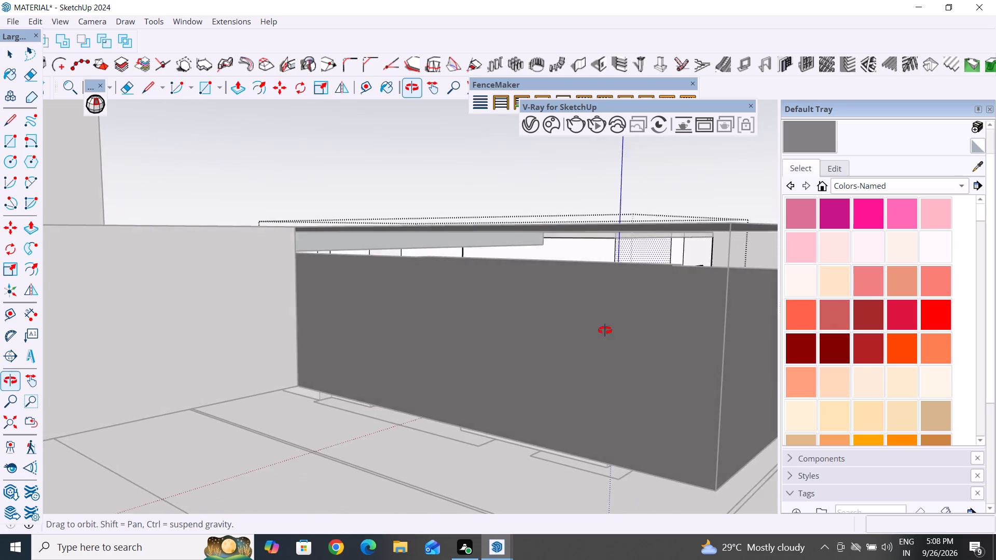
middle_drag(605, 330, 658, 327)
scroll(637, 302, down, 7)
middle_drag(580, 324, 656, 300)
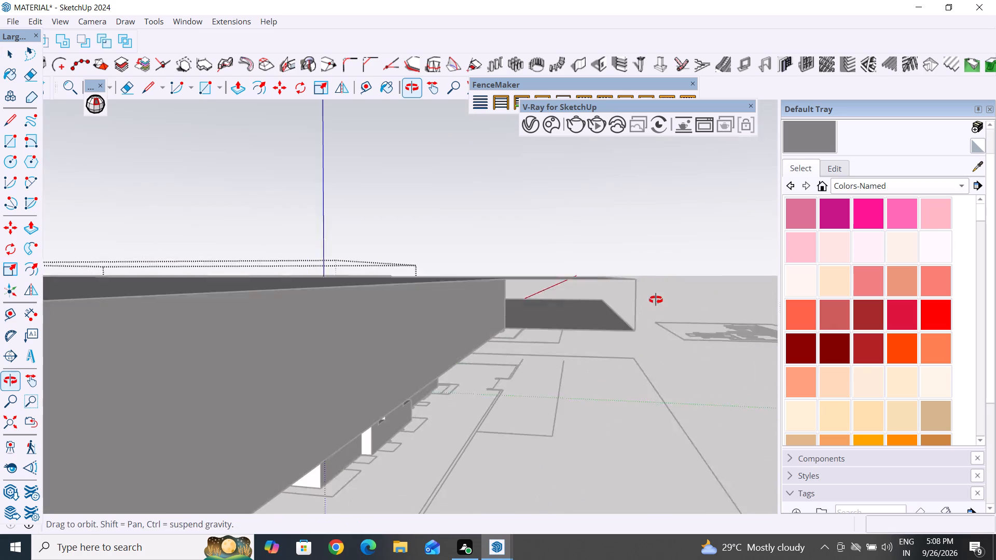
middle_drag(656, 300, 656, 299)
click(634, 306)
click(632, 304)
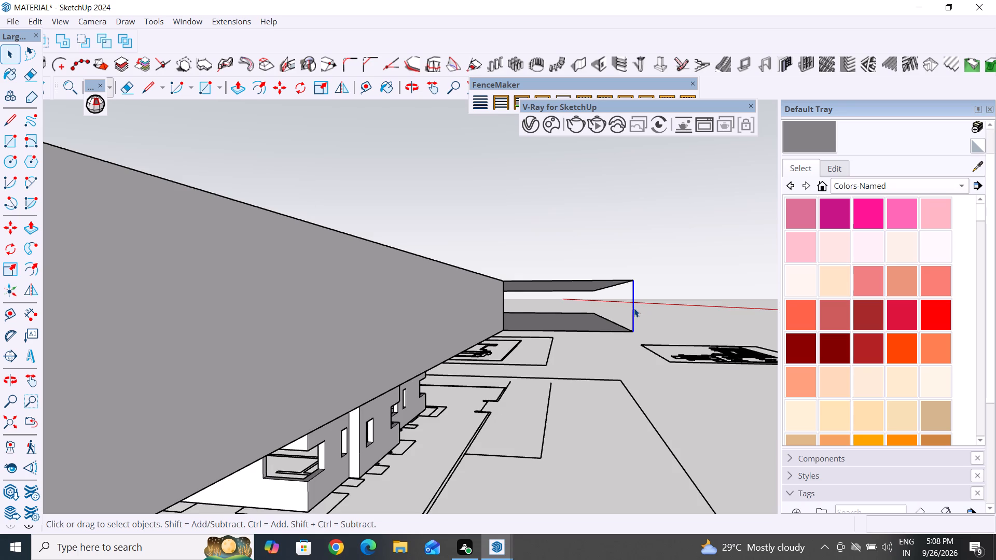
key(Delete)
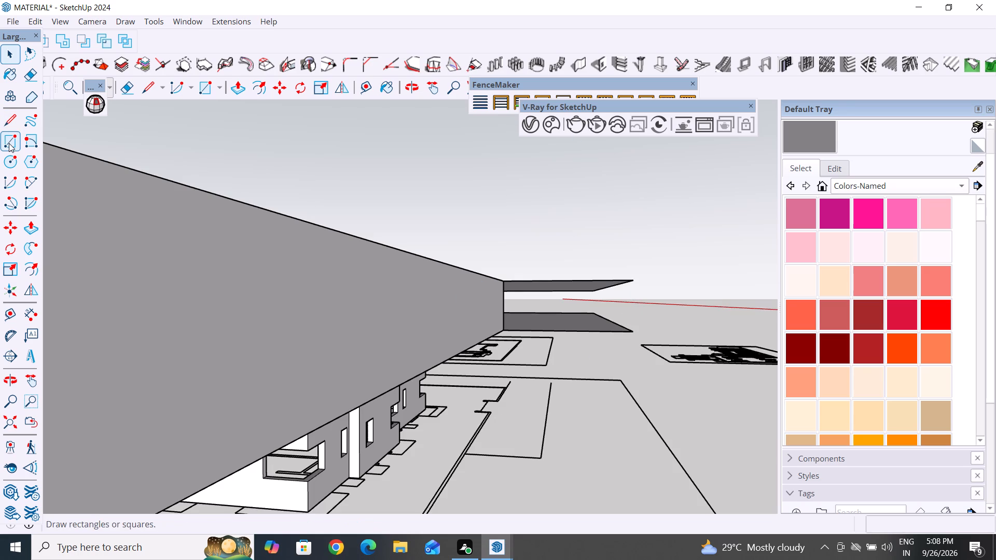
Draw a rectangle across the short open side at the slab's projecting end, between its upper and lower outlines.
click(9, 143)
click(634, 334)
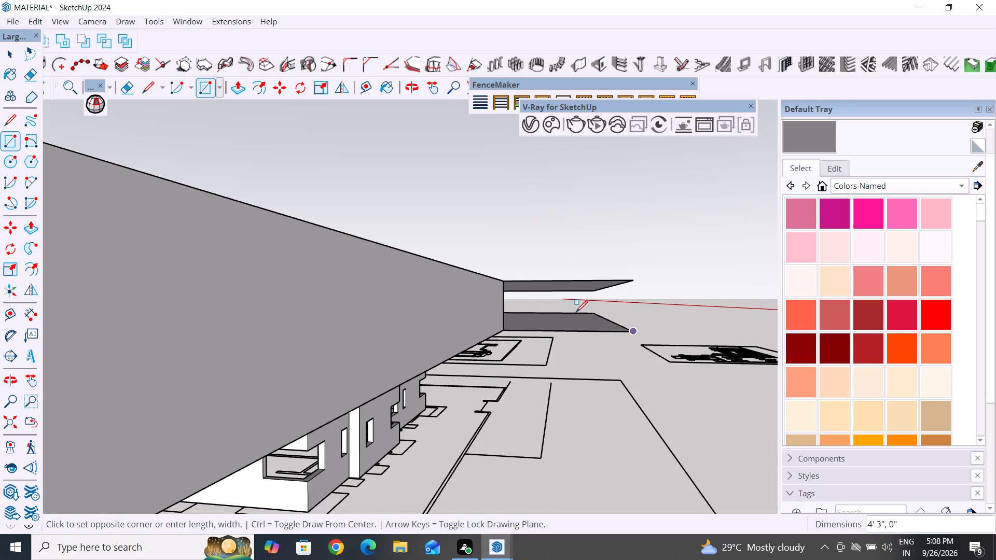
click(503, 281)
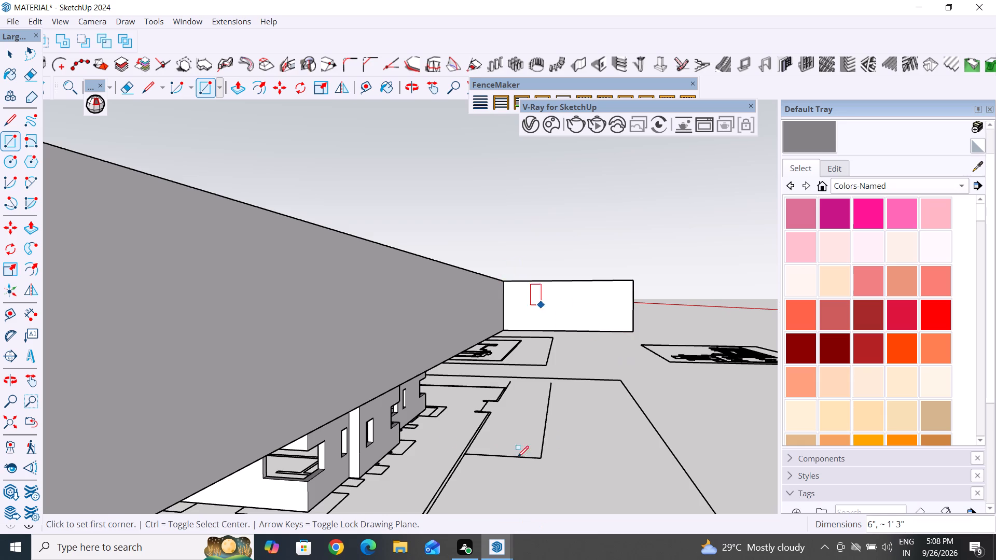
Draw a rectangle of 8' 6" by 6" to close the long open side of the slab's projecting end.
scroll(366, 433, down, 6)
scroll(441, 351, down, 5)
middle_drag(467, 414, 324, 414)
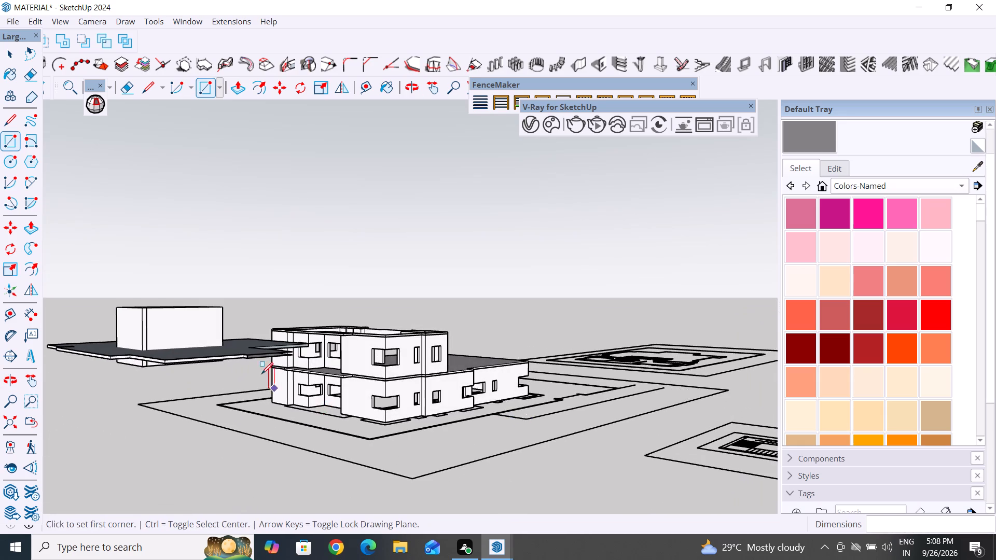
scroll(255, 367, up, 6)
scroll(250, 365, down, 4)
scroll(249, 357, up, 4)
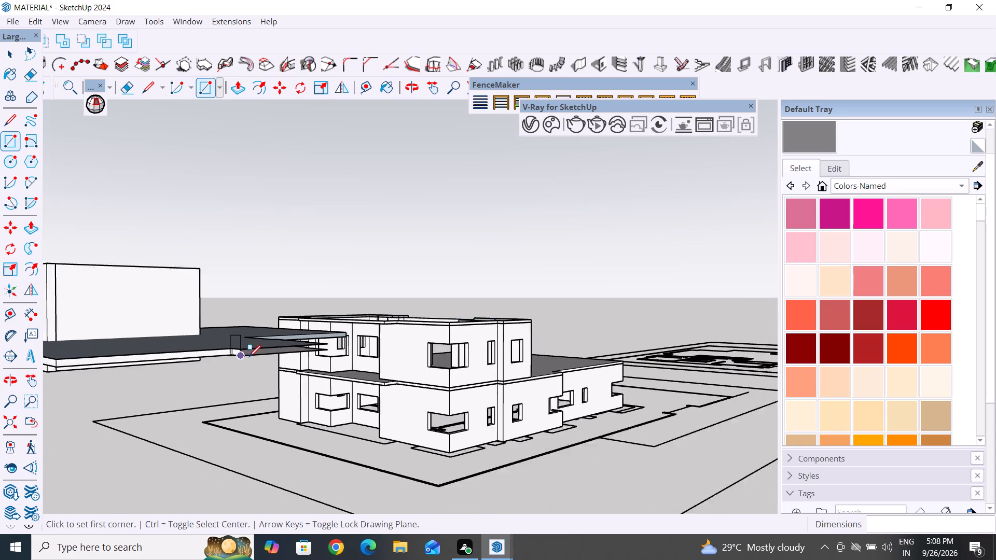
scroll(249, 357, up, 11)
scroll(253, 358, down, 4)
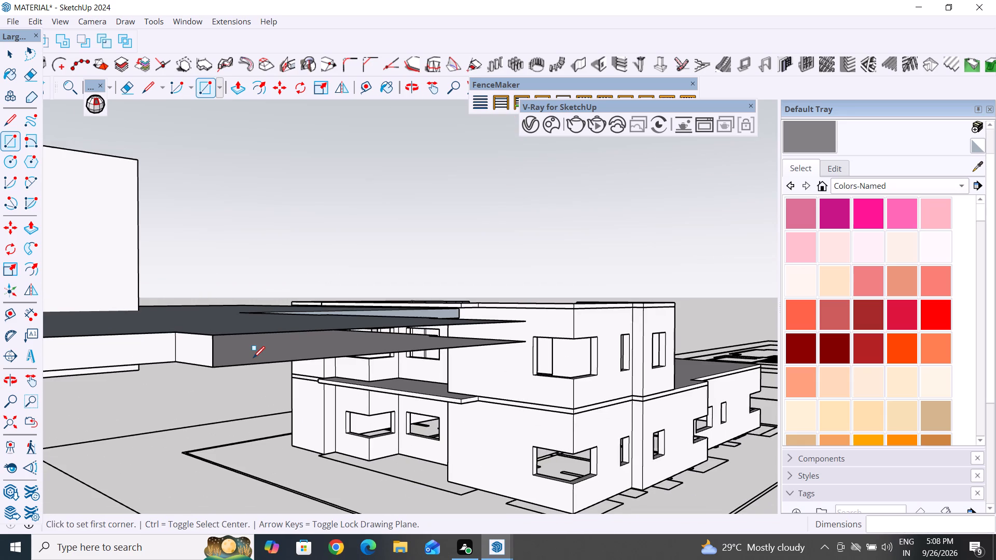
click(527, 320)
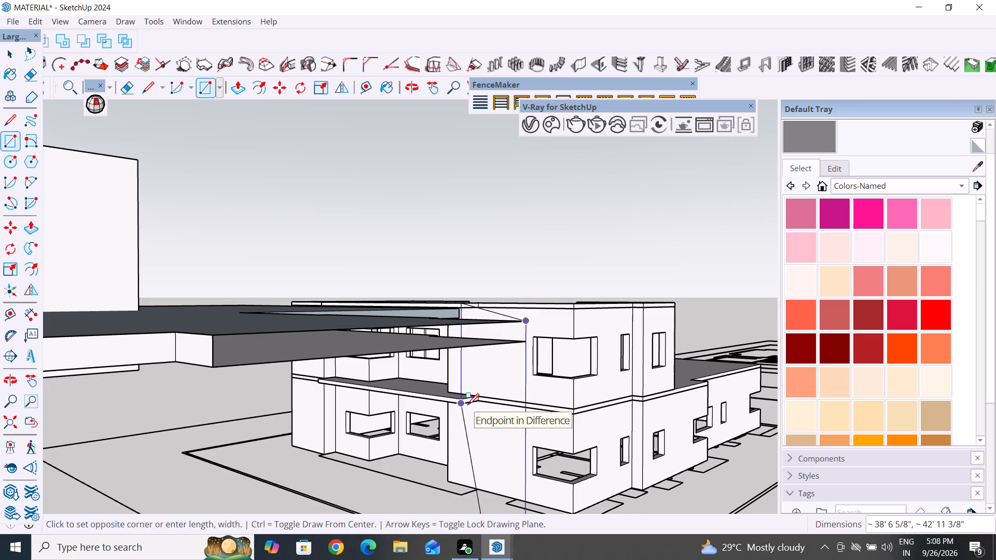
click(211, 368)
Draw a 3' 3" by 6" rectangle over the slab's side face between its outer corner and the first small notch.
scroll(487, 289, down, 6)
middle_drag(516, 311, 355, 360)
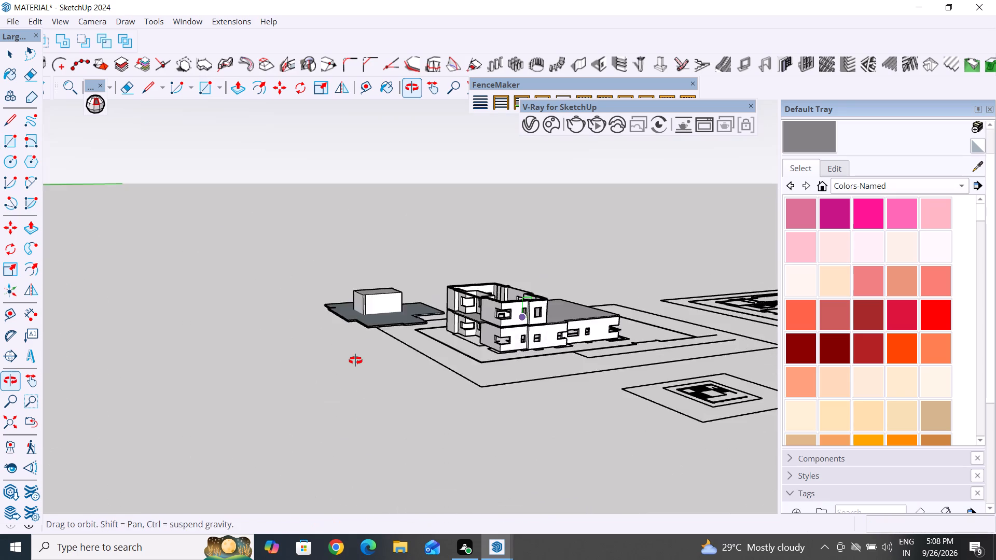
middle_drag(355, 360, 203, 377)
scroll(288, 324, up, 17)
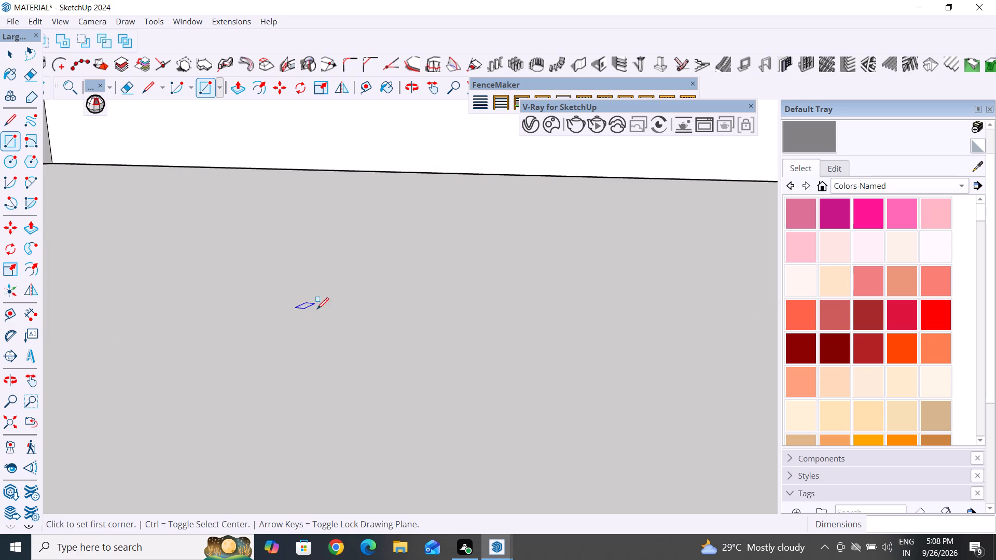
scroll(375, 309, down, 4)
middle_drag(416, 293, 371, 298)
scroll(360, 296, up, 4)
scroll(445, 294, down, 2)
middle_drag(499, 324, 463, 325)
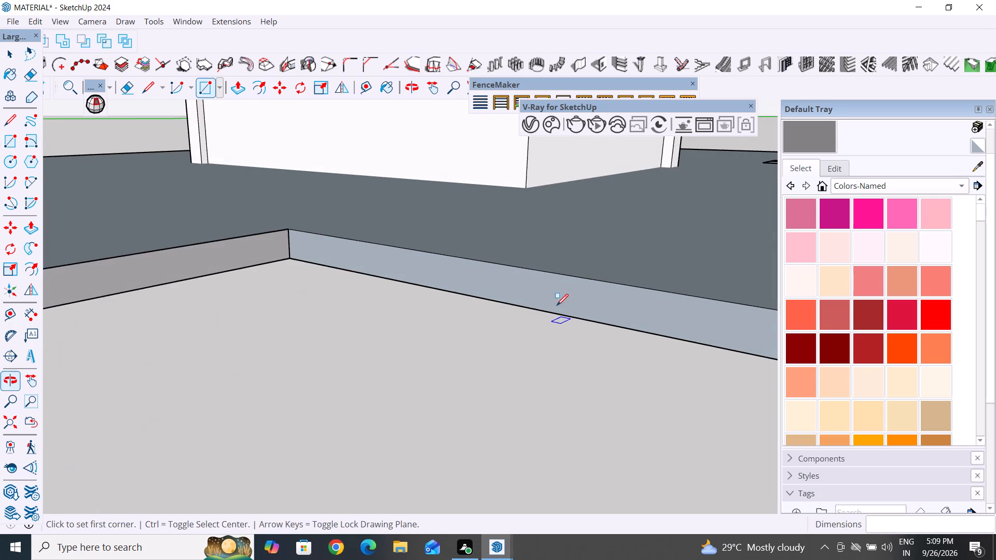
scroll(624, 291, down, 7)
middle_drag(372, 333, 416, 315)
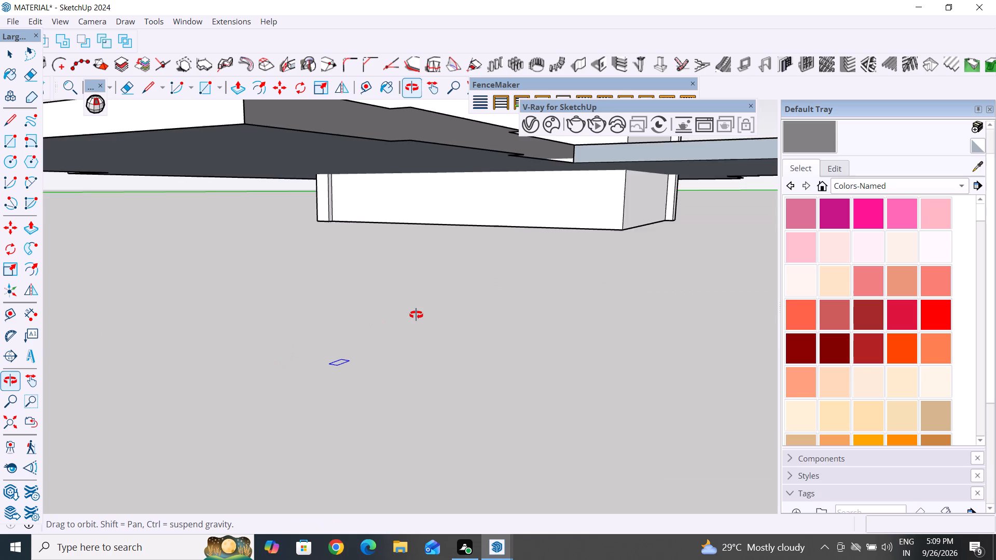
middle_drag(416, 315, 389, 342)
scroll(607, 278, down, 5)
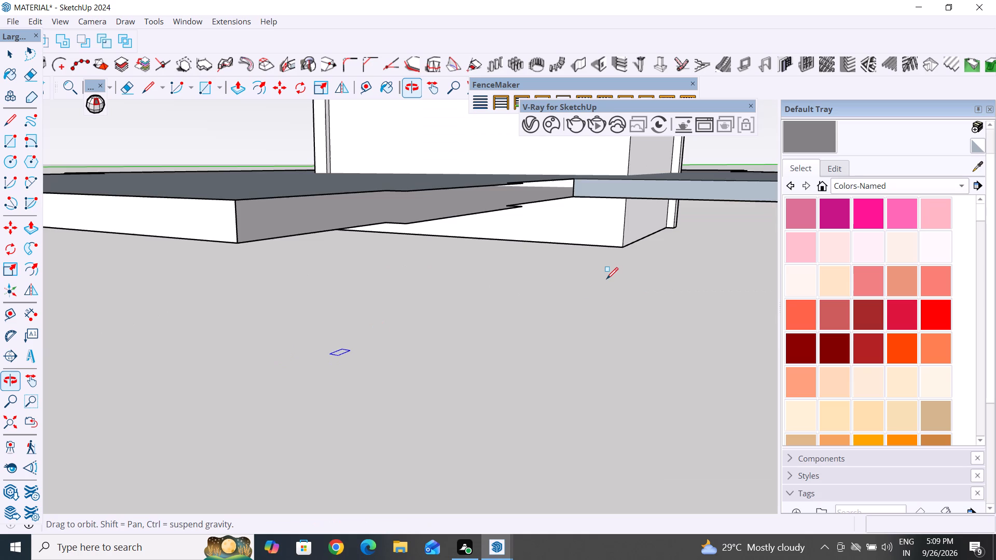
middle_drag(611, 340, 478, 368)
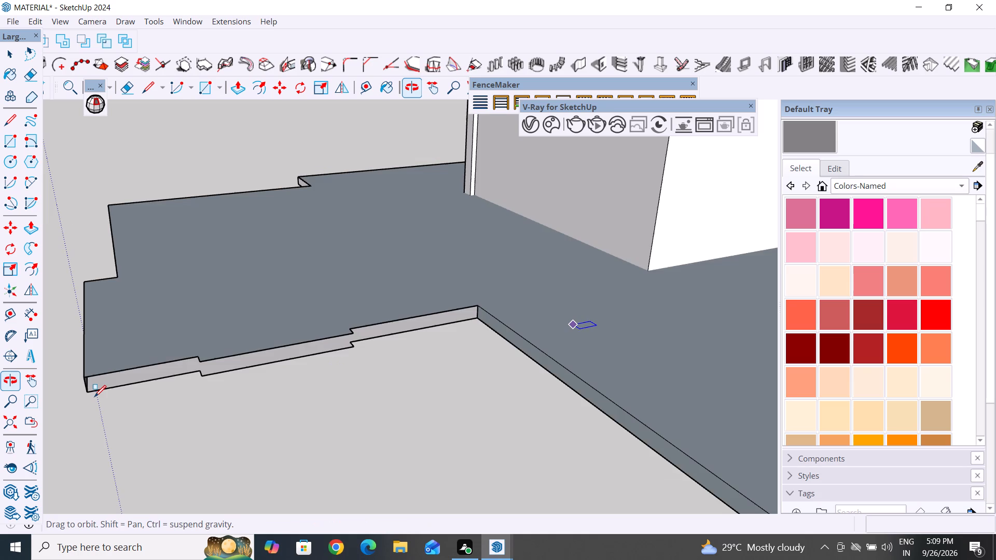
click(5, 139)
scroll(94, 397, up, 5)
middle_drag(106, 444, 162, 381)
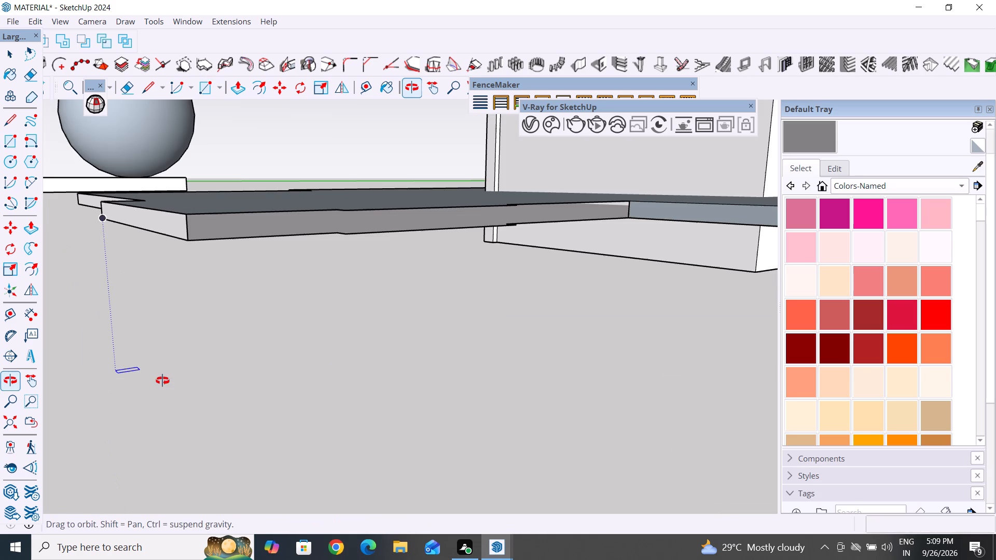
middle_drag(162, 381, 169, 410)
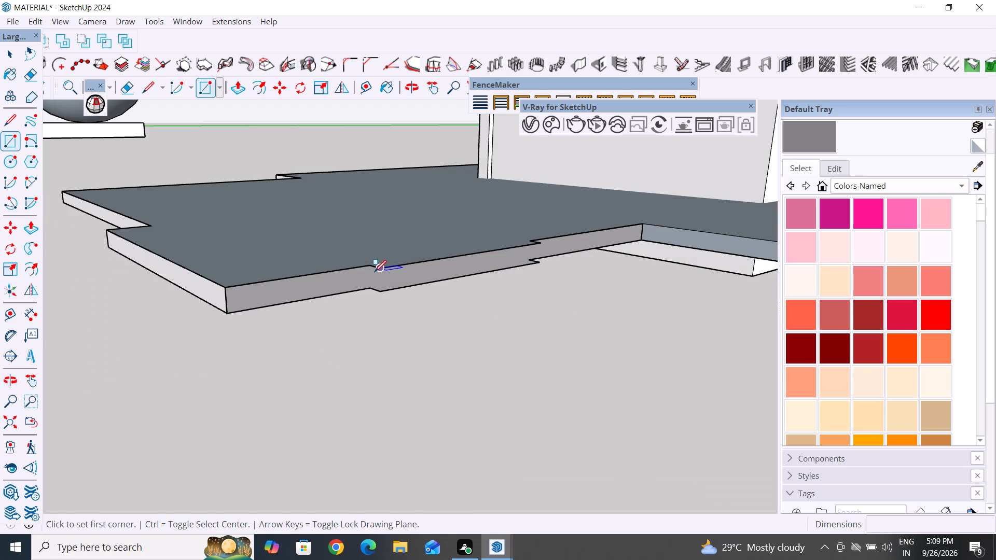
click(371, 265)
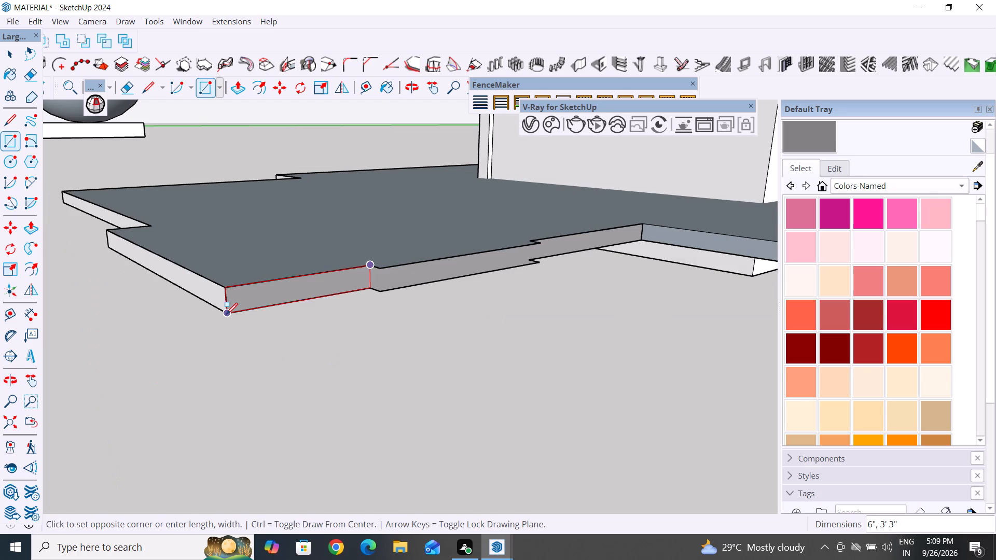
click(226, 314)
Draw a 4 1/2" by 6" rectangle over the short return face of the slab's first small notch.
scroll(273, 344, down, 4)
middle_drag(271, 377, 506, 342)
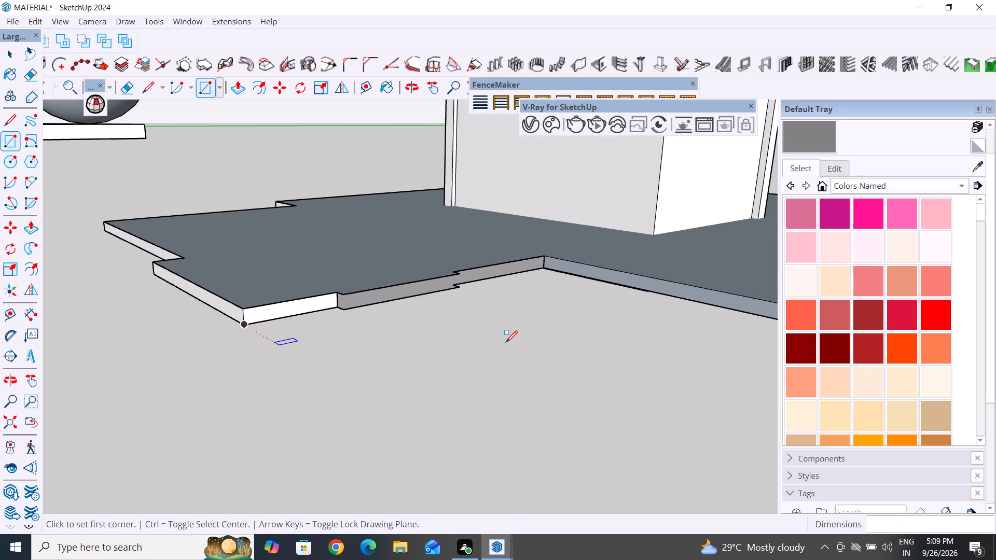
middle_drag(506, 342, 447, 382)
scroll(496, 339, up, 4)
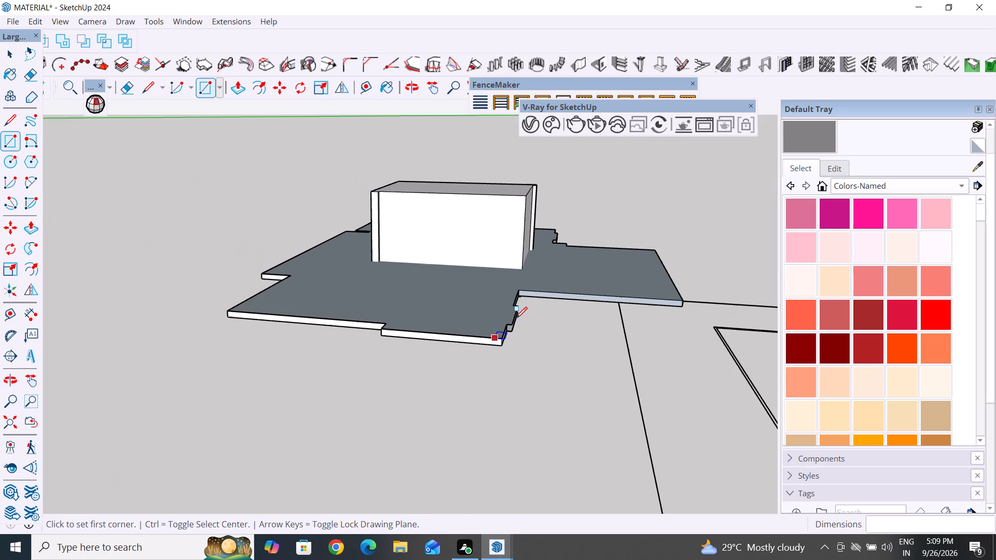
scroll(513, 347, up, 10)
scroll(516, 318, down, 5)
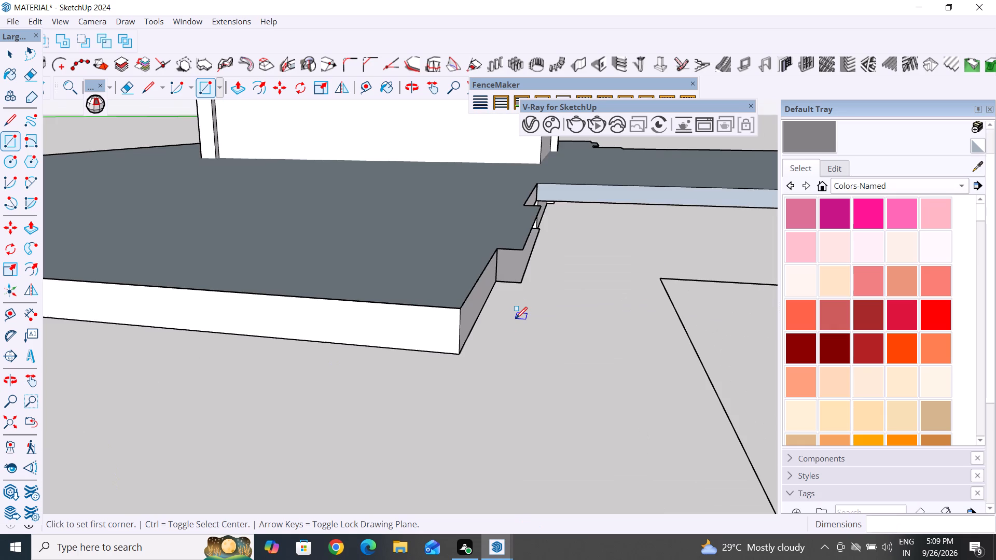
scroll(516, 270, up, 4)
scroll(517, 226, up, 3)
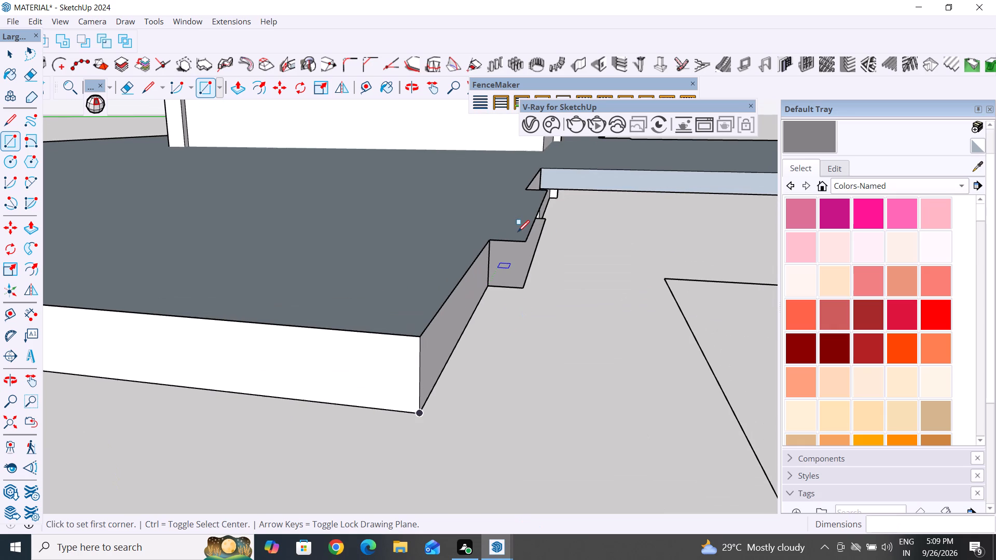
click(529, 249)
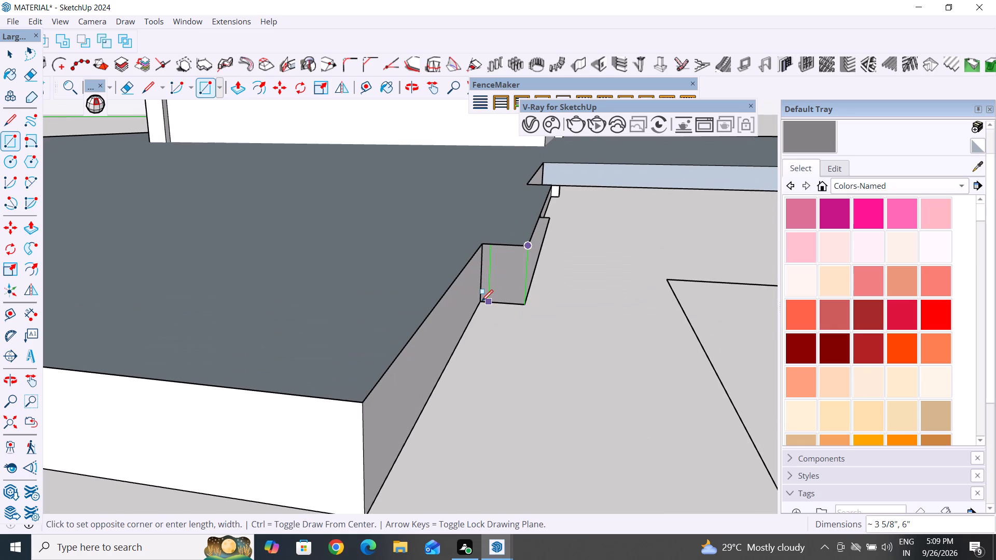
click(481, 301)
Draw a rectangle about 5' 4" by 6" over the slab's side face between the first and second small notches.
middle_drag(622, 331, 491, 315)
scroll(367, 379, down, 6)
scroll(465, 377, up, 7)
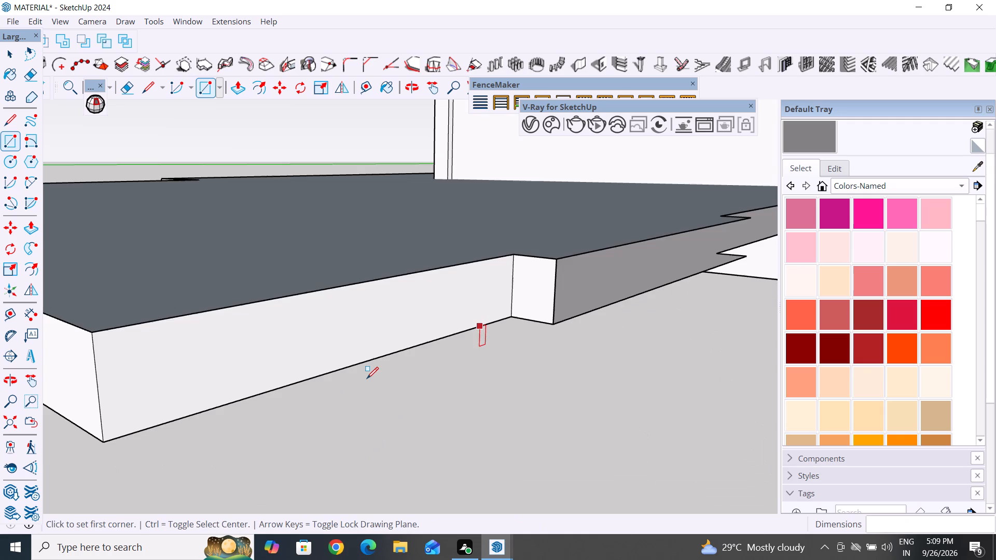
scroll(367, 379, up, 2)
scroll(442, 360, down, 1)
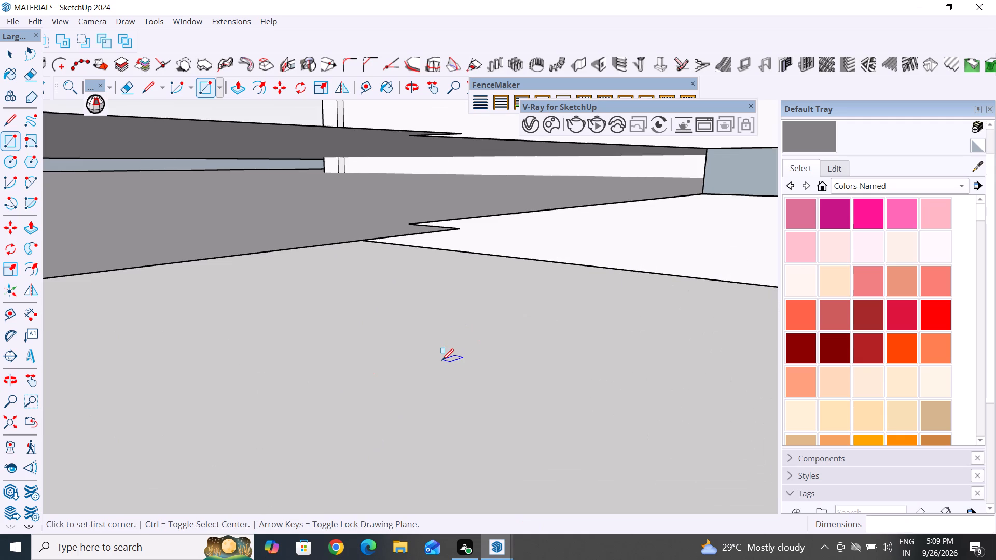
click(151, 351)
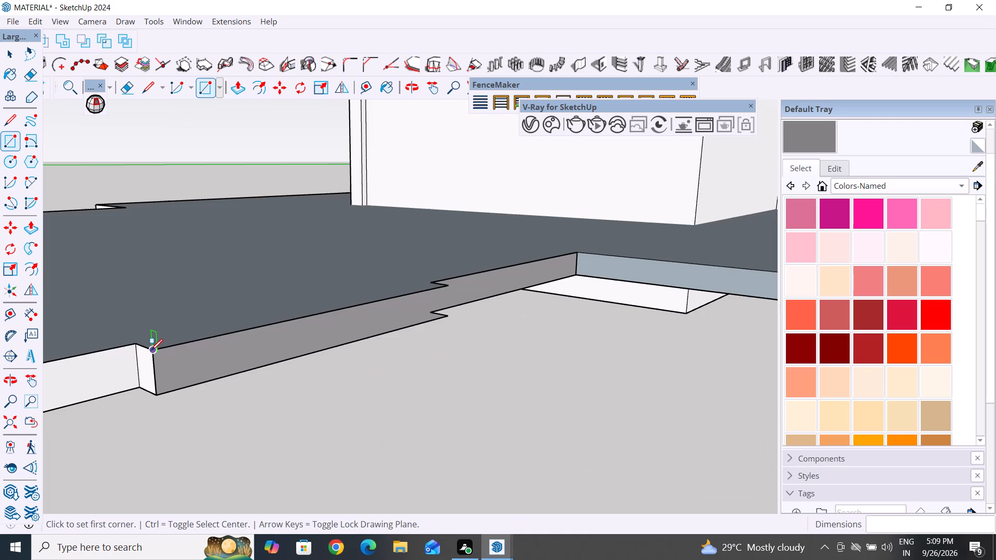
click(445, 315)
Draw a 4 1/2" by 6" rectangle over the short return face at the slab's second small notch.
middle_drag(594, 360, 447, 321)
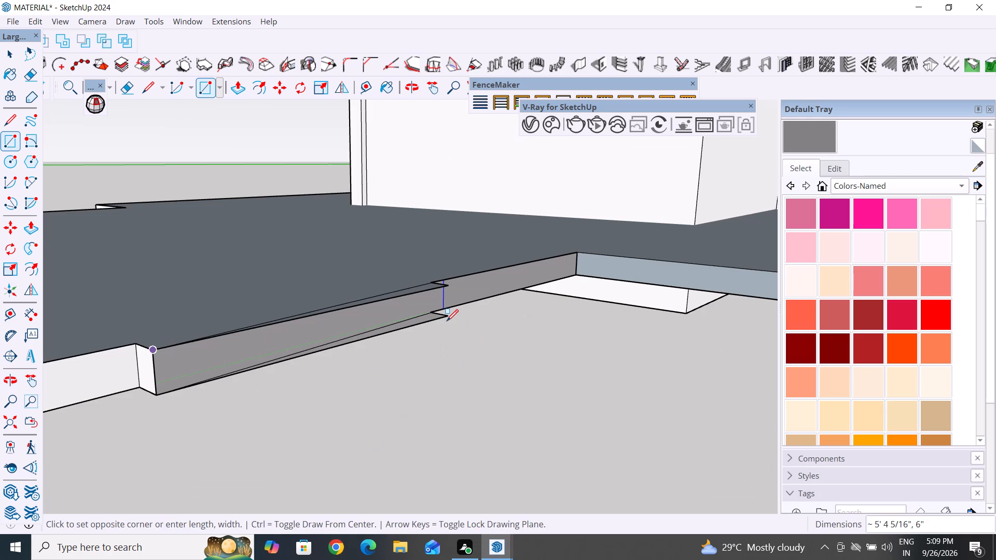
middle_drag(447, 321, 272, 414)
scroll(371, 355, down, 8)
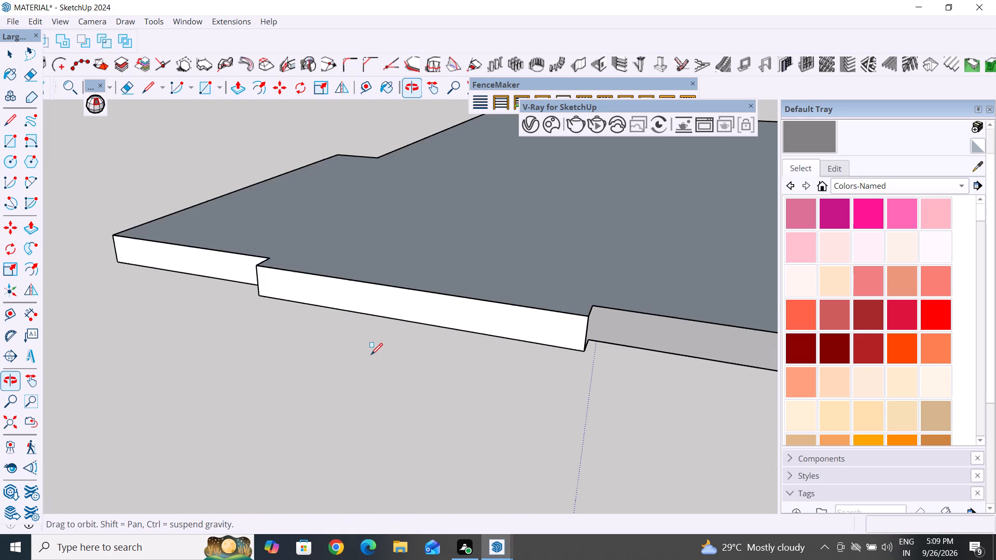
scroll(449, 345, up, 19)
scroll(421, 364, up, 5)
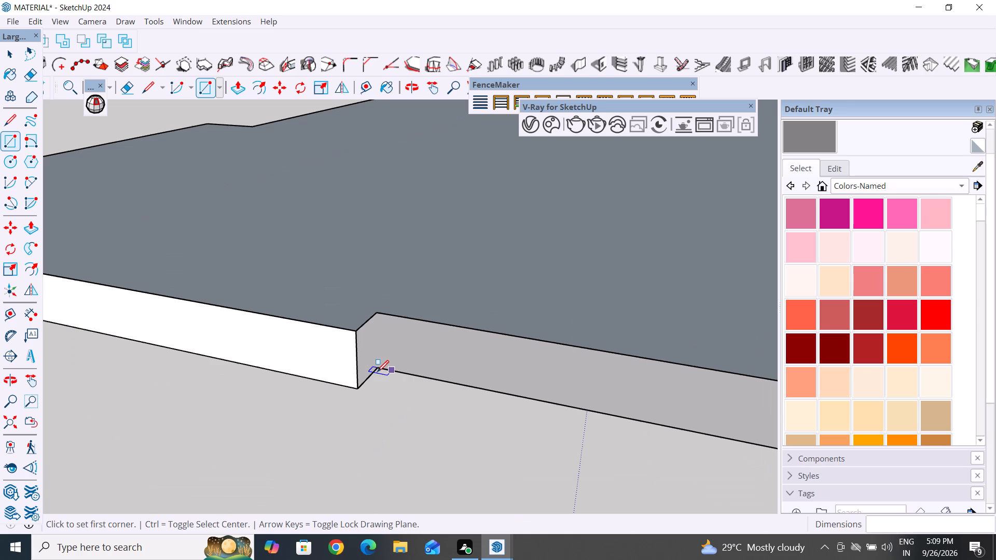
click(380, 367)
click(356, 330)
Delete the short return face just drawn at the slab's second small notch.
scroll(331, 355, down, 6)
middle_drag(374, 433, 479, 449)
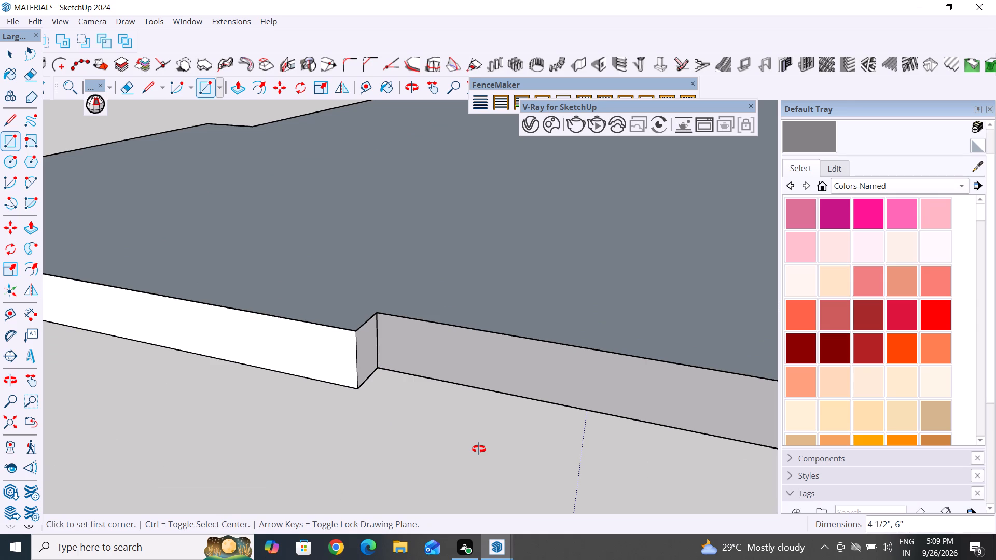
middle_drag(479, 449, 527, 450)
scroll(299, 413, down, 7)
click(8, 51)
middle_drag(335, 441, 299, 413)
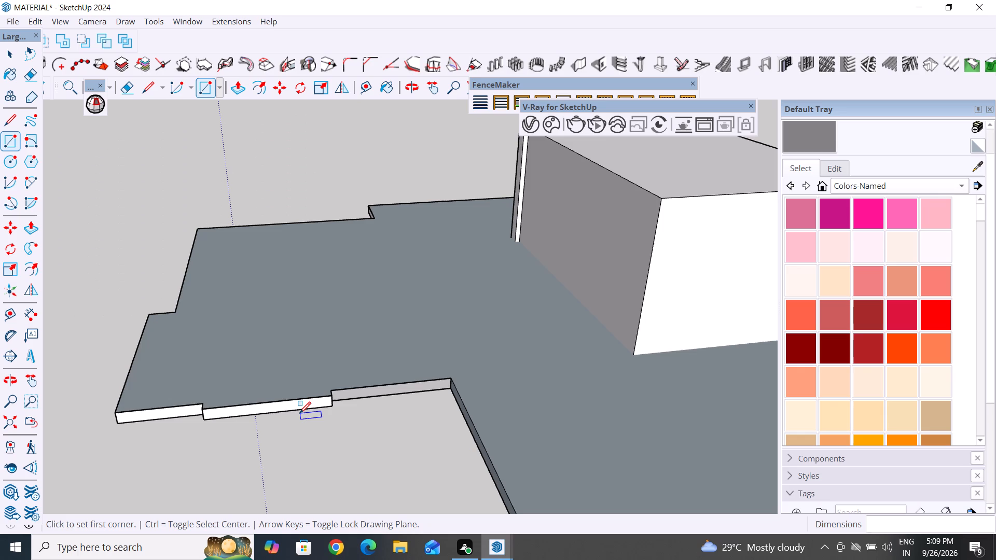
middle_drag(299, 413, 145, 446)
middle_drag(306, 449, 299, 413)
middle_drag(299, 413, 155, 431)
scroll(211, 319, up, 15)
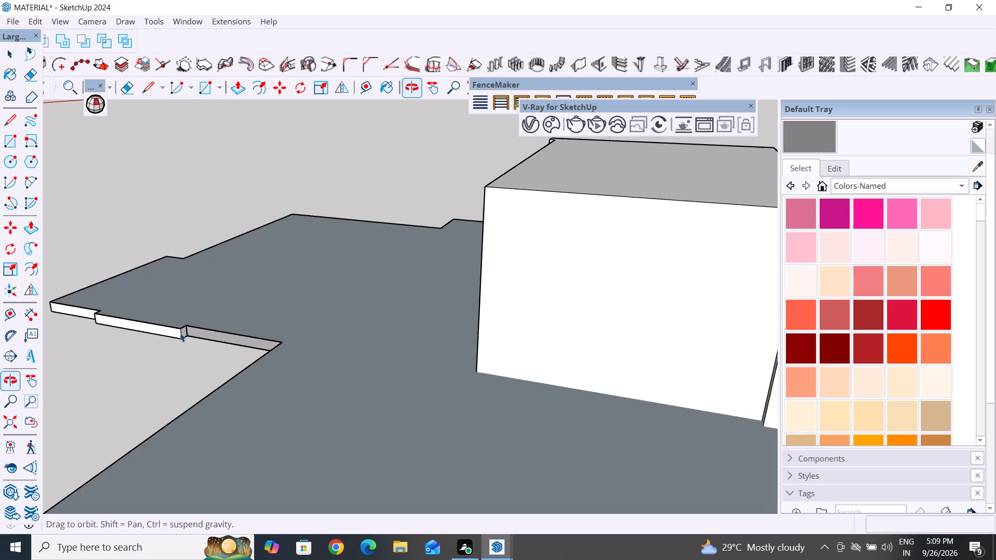
click(180, 333)
key(Delete)
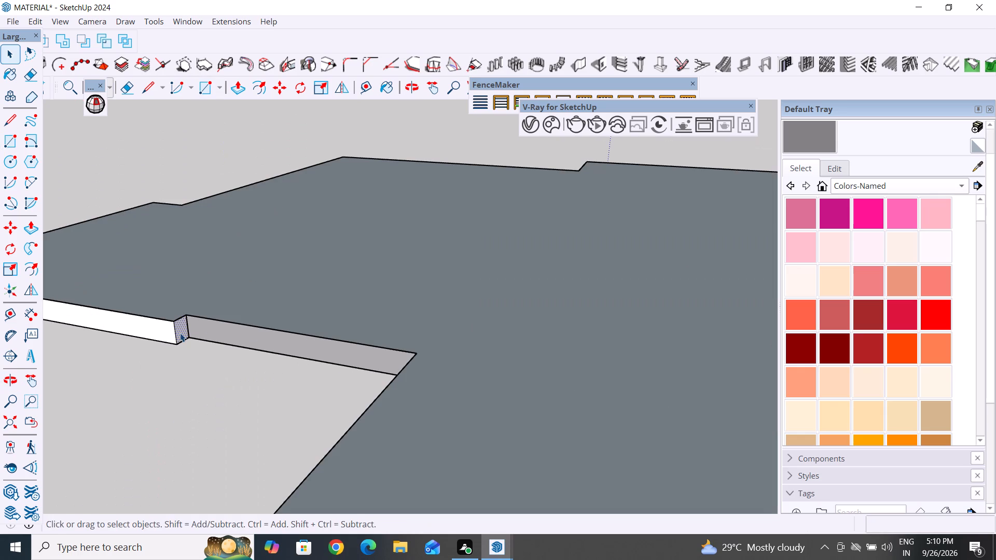
Open the slab group, gather all its connected faces and edges into a group, and leave the group edit.
click(246, 338)
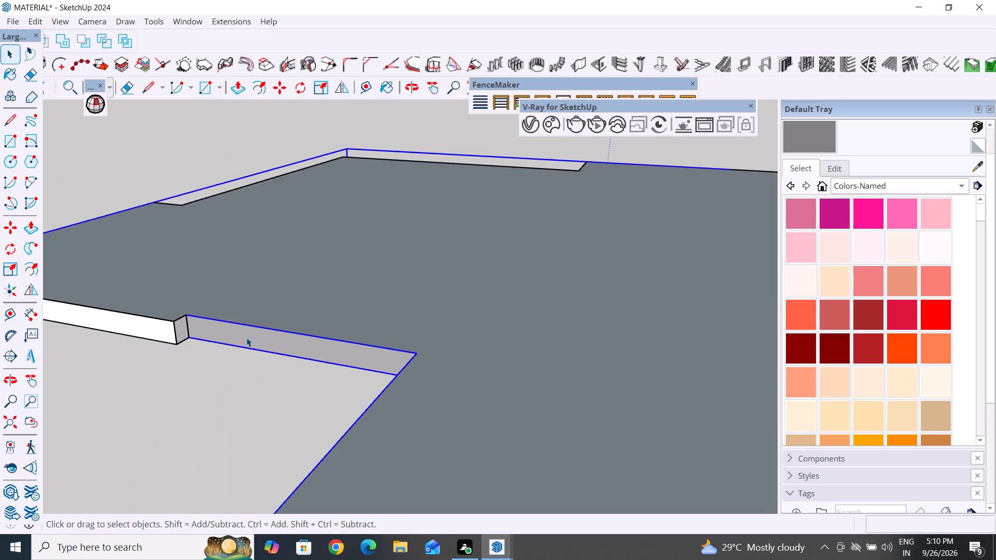
click(176, 333)
triple_click(179, 330)
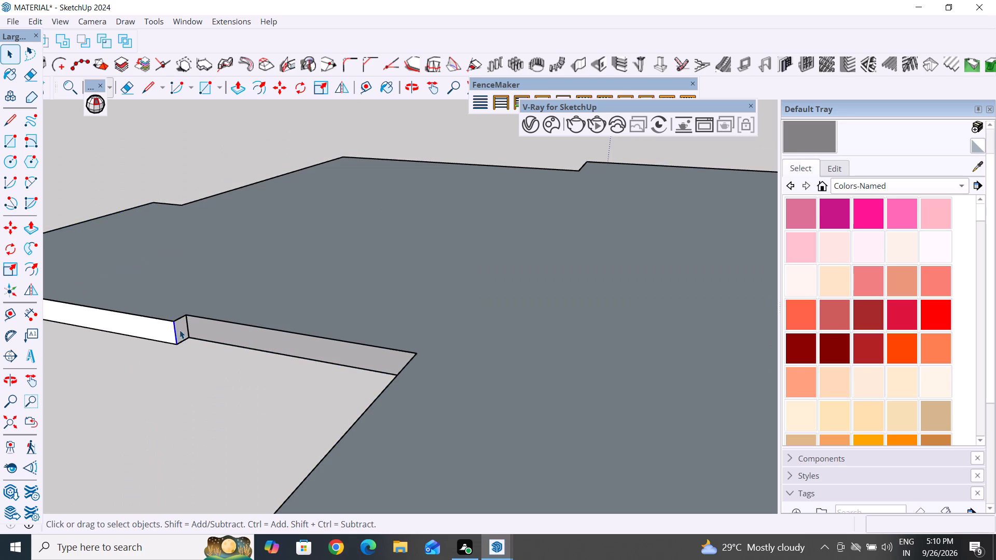
scroll(275, 342, down, 6)
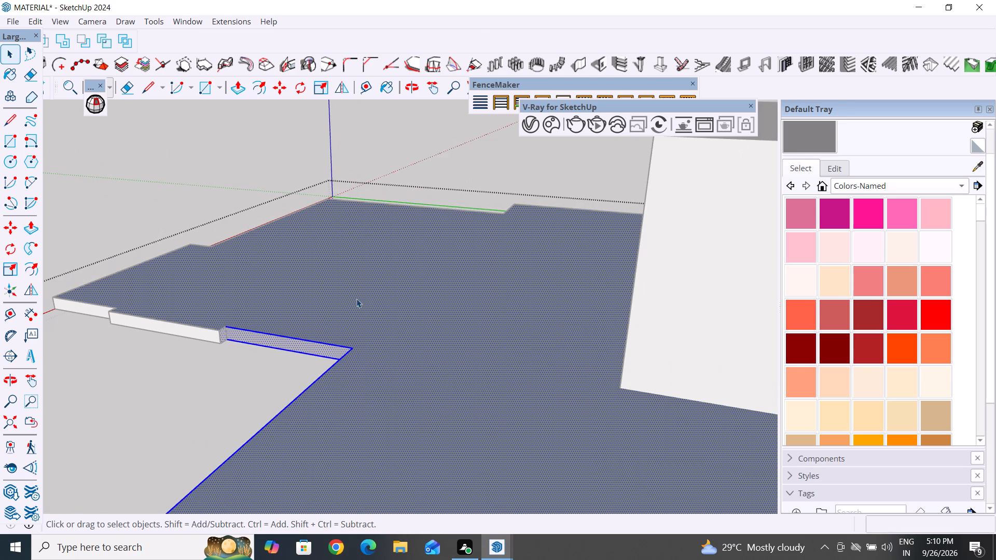
right_click(356, 299)
click(405, 127)
scroll(234, 378, down, 6)
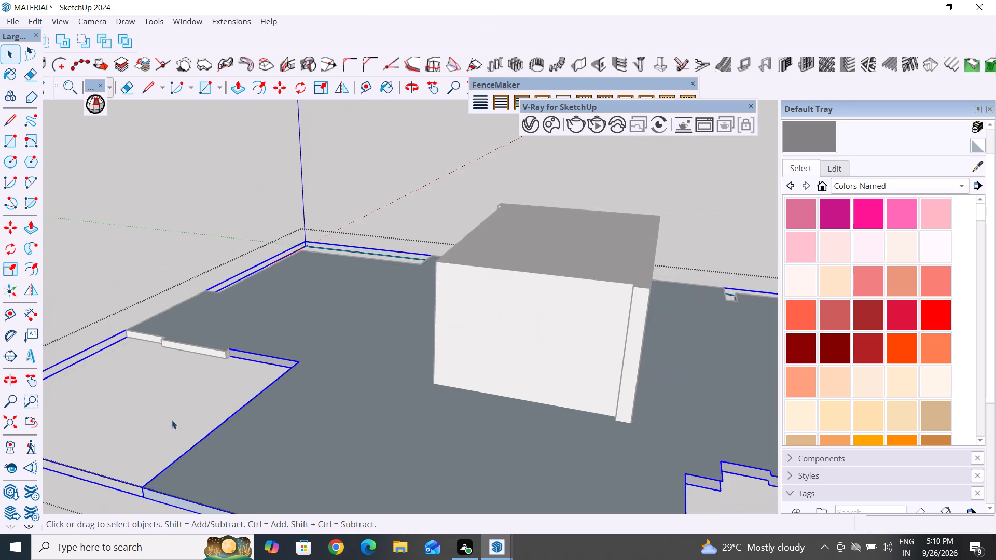
middle_drag(172, 420, 583, 369)
middle_drag(330, 438, 694, 398)
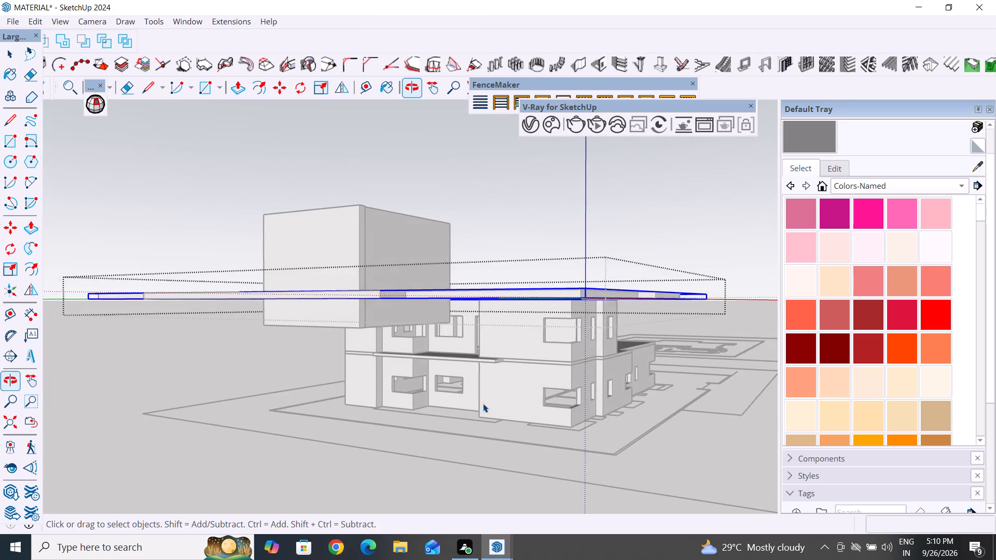
middle_drag(490, 449, 576, 527)
click(9, 48)
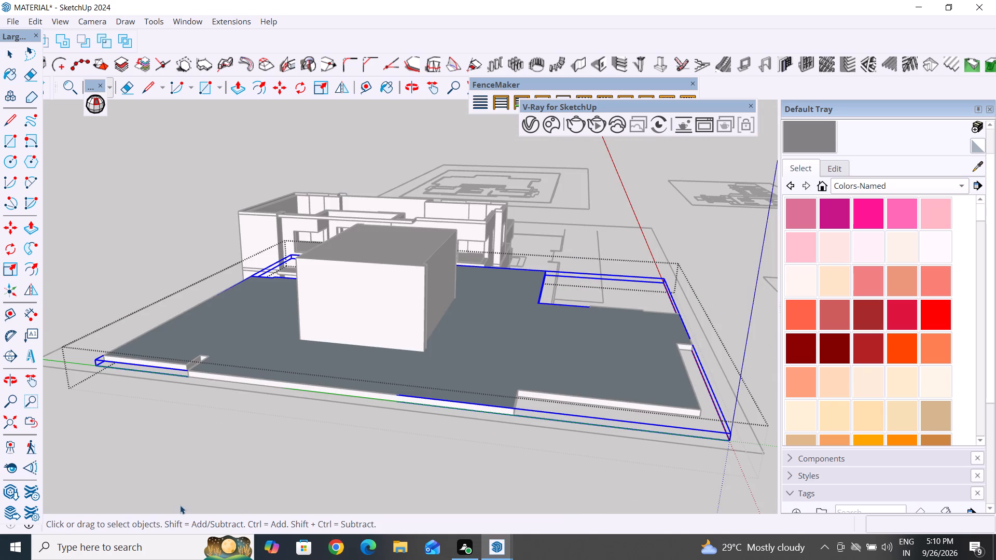
click(180, 505)
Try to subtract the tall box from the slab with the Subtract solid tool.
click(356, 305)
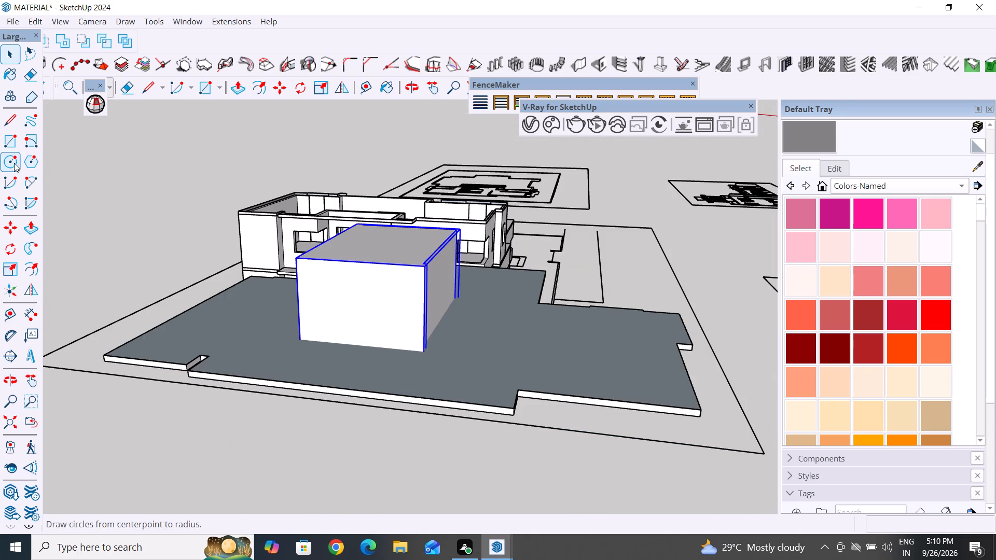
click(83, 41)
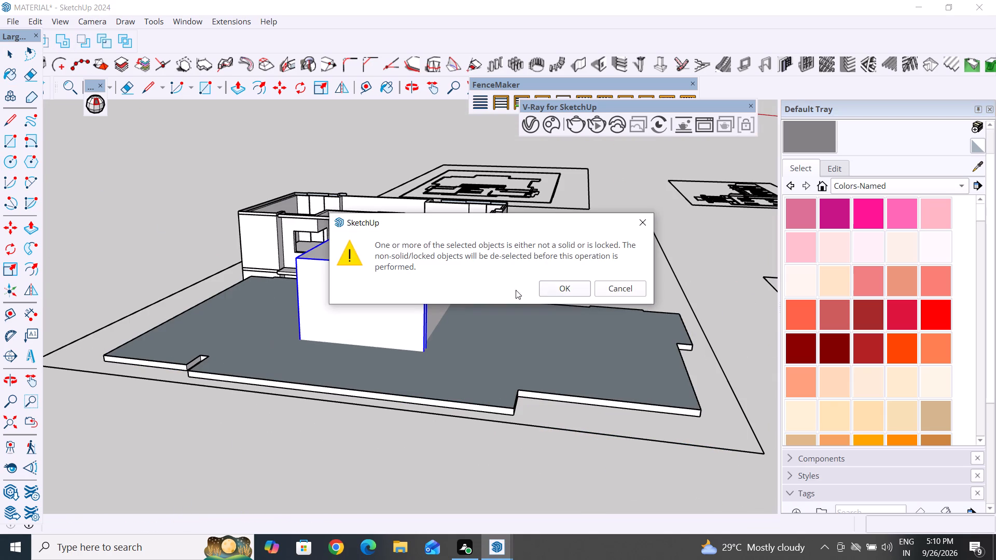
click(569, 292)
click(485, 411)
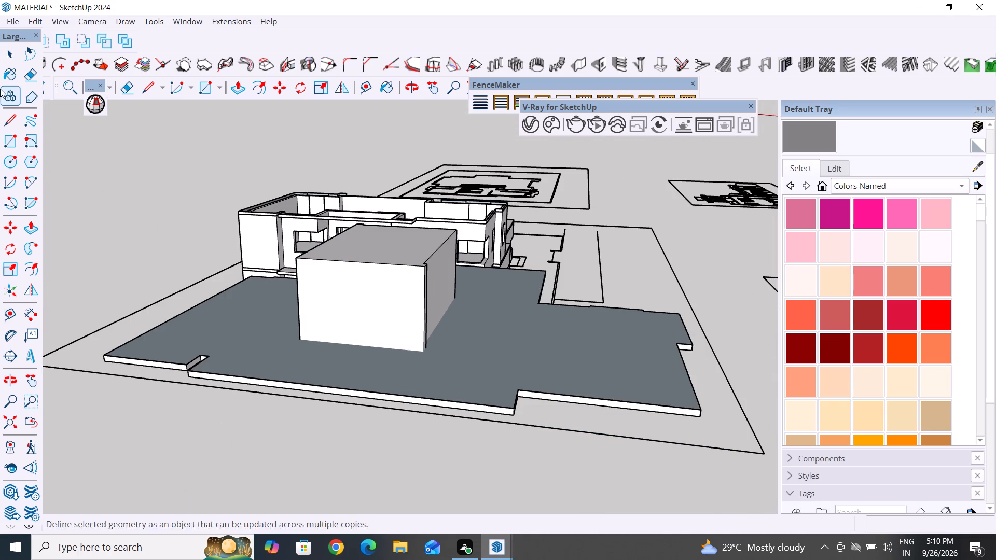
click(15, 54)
Draw a 6" by 1' 6" rectangle over the first side face of the slab's stepped inner corner near the tall box.
middle_drag(203, 409, 438, 417)
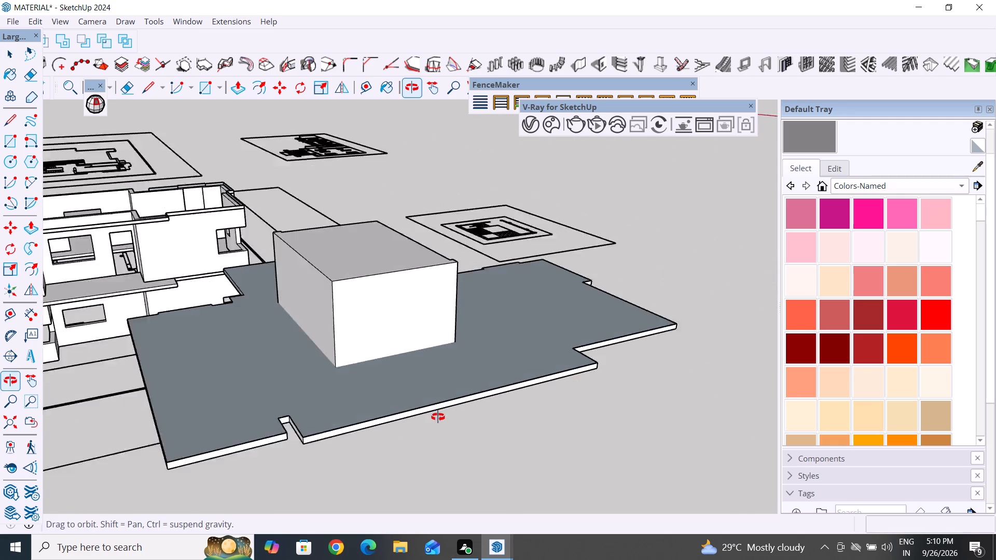
middle_drag(438, 417, 439, 417)
scroll(367, 432, up, 5)
scroll(323, 439, up, 5)
middle_drag(324, 436, 588, 384)
scroll(545, 334, down, 6)
middle_drag(371, 376, 435, 390)
scroll(420, 371, up, 2)
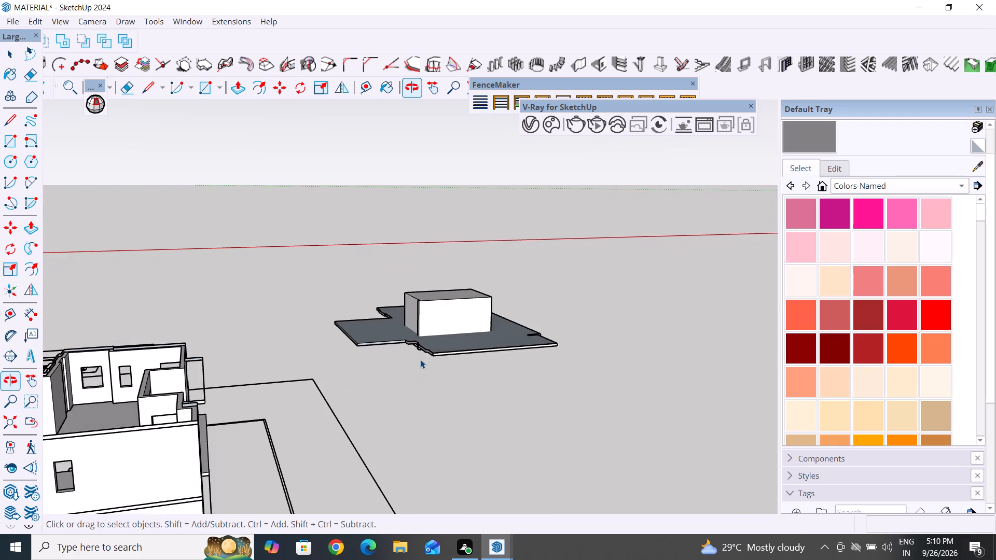
scroll(420, 359, up, 9)
middle_drag(444, 332, 640, 360)
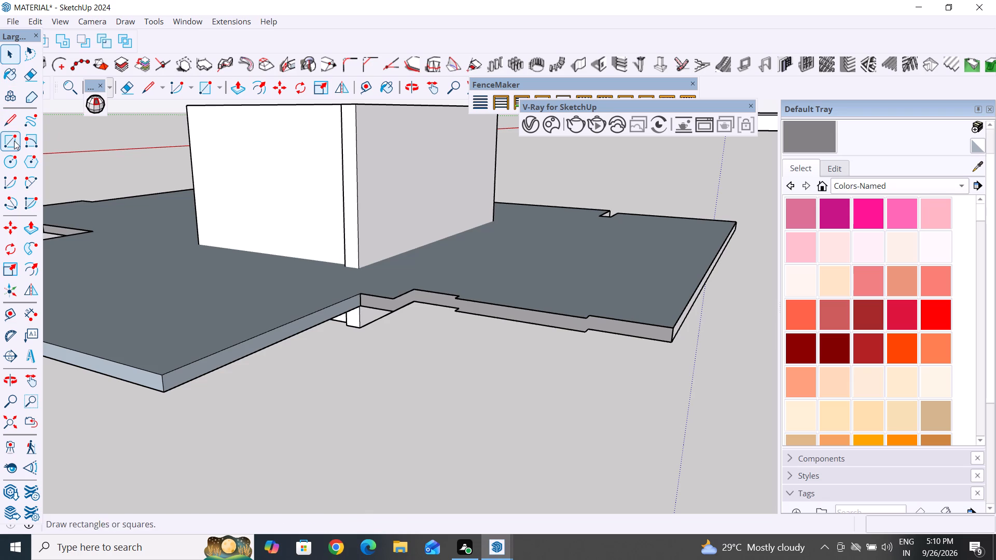
click(14, 141)
scroll(417, 354, up, 6)
scroll(411, 349, down, 4)
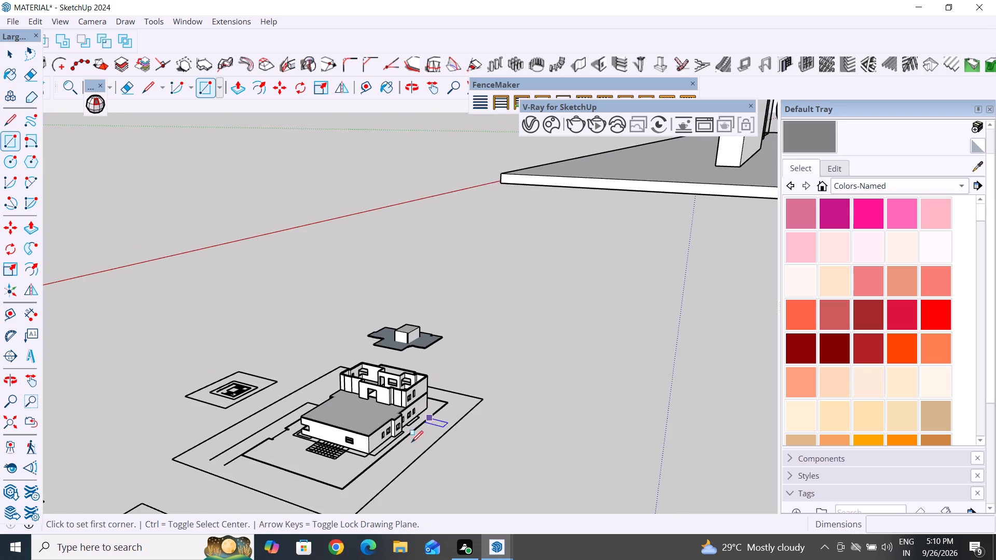
scroll(413, 379, up, 4)
scroll(408, 352, up, 17)
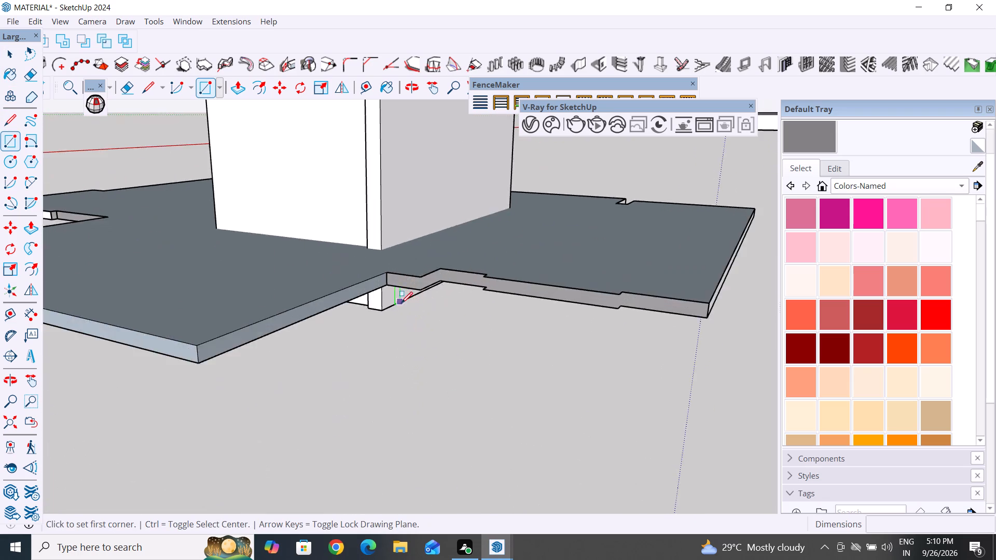
scroll(401, 303, up, 1)
scroll(407, 321, down, 2)
click(377, 261)
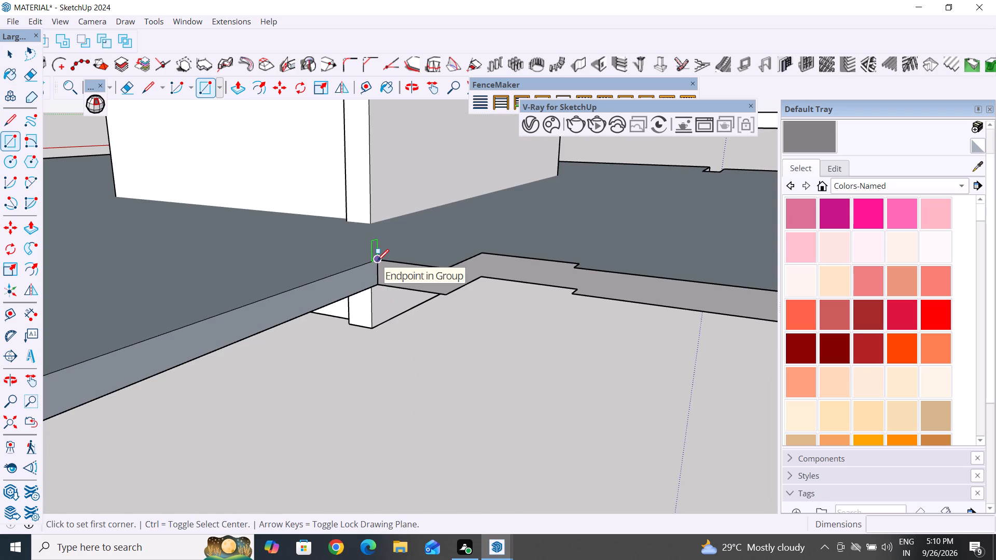
click(446, 297)
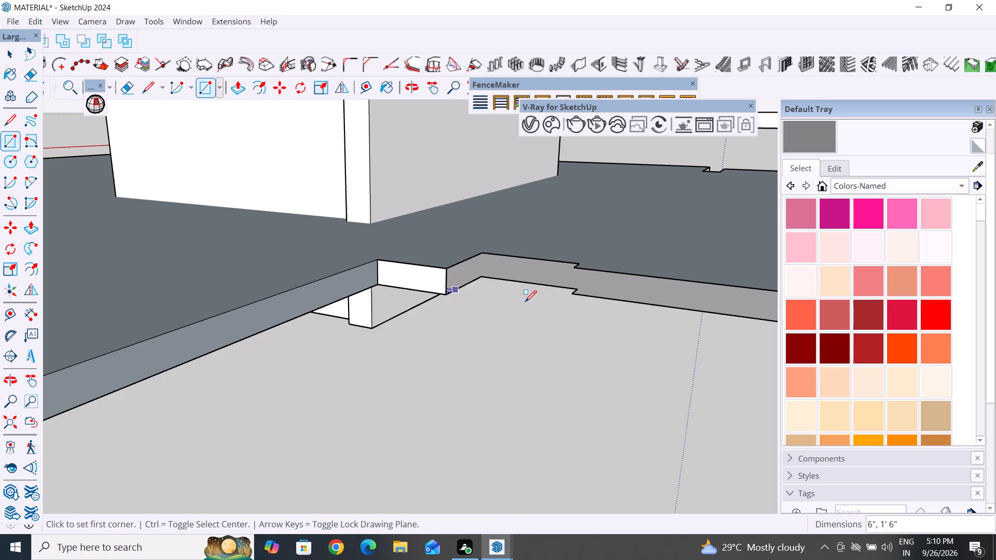
Draw a rectangle over the adjoining perpendicular side face of the slab's stepped corner.
middle_drag(525, 310, 464, 314)
click(328, 286)
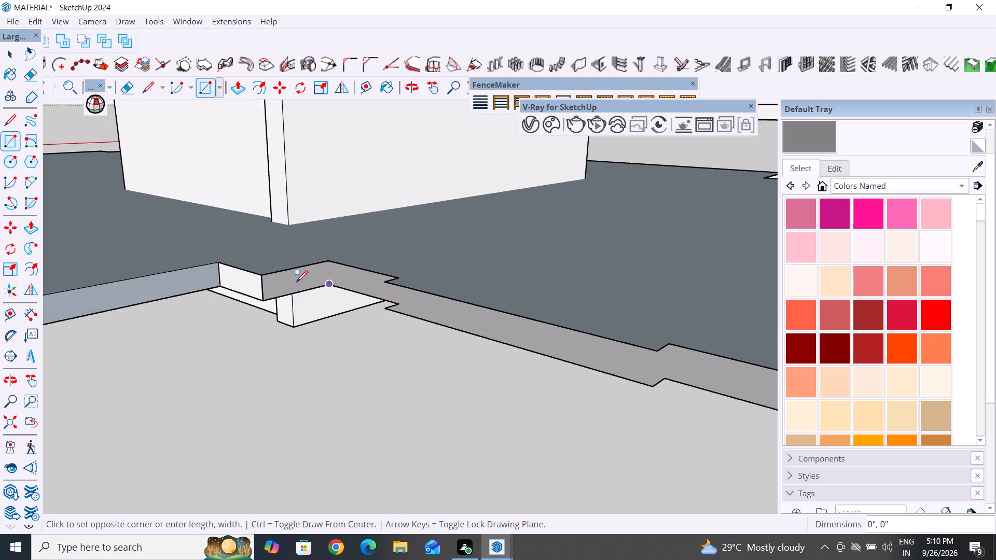
click(262, 277)
Draw a 6" by 2' rectangle over the slab's next side face, from the stepped corner to the small notch.
middle_drag(326, 356, 408, 381)
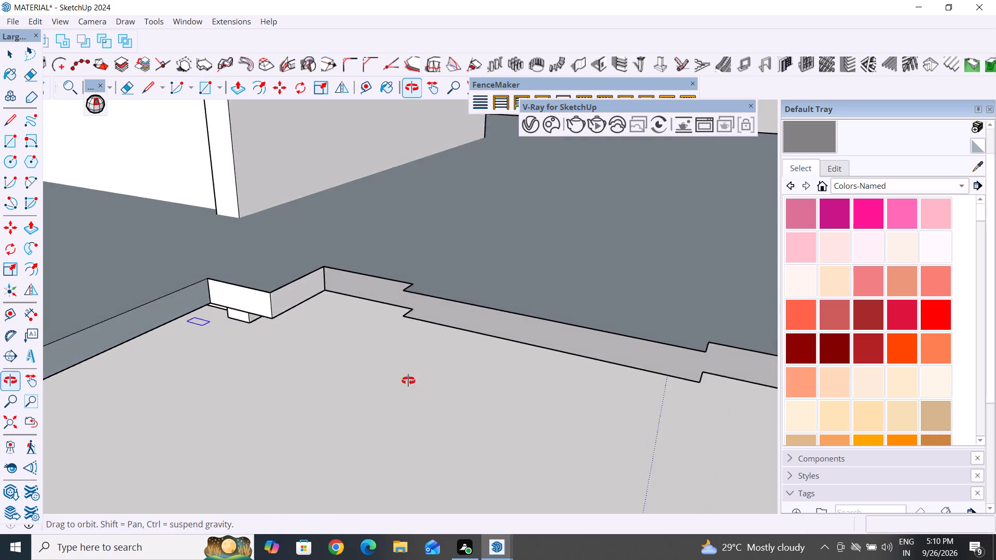
middle_drag(408, 381, 439, 374)
click(322, 276)
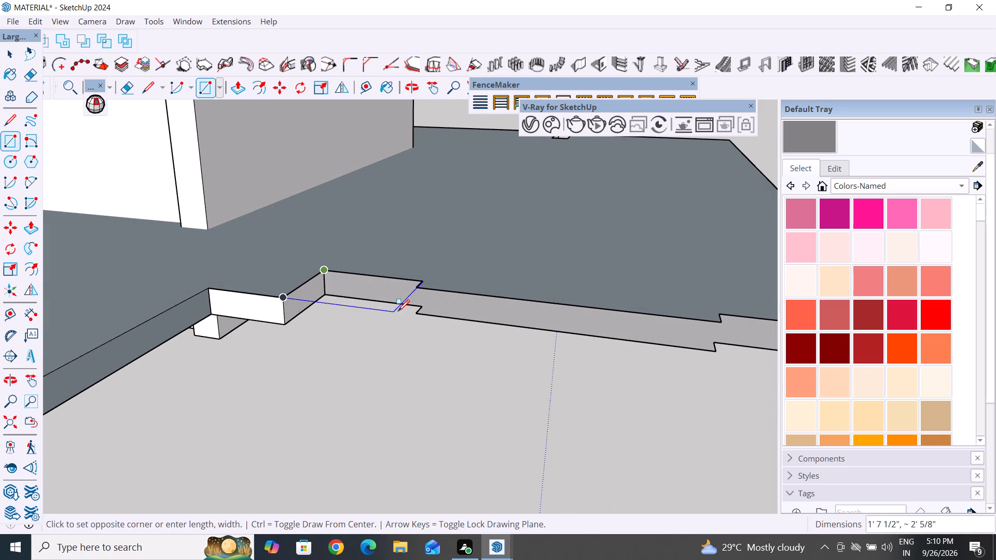
middle_drag(409, 313, 471, 344)
middle_drag(471, 344, 443, 314)
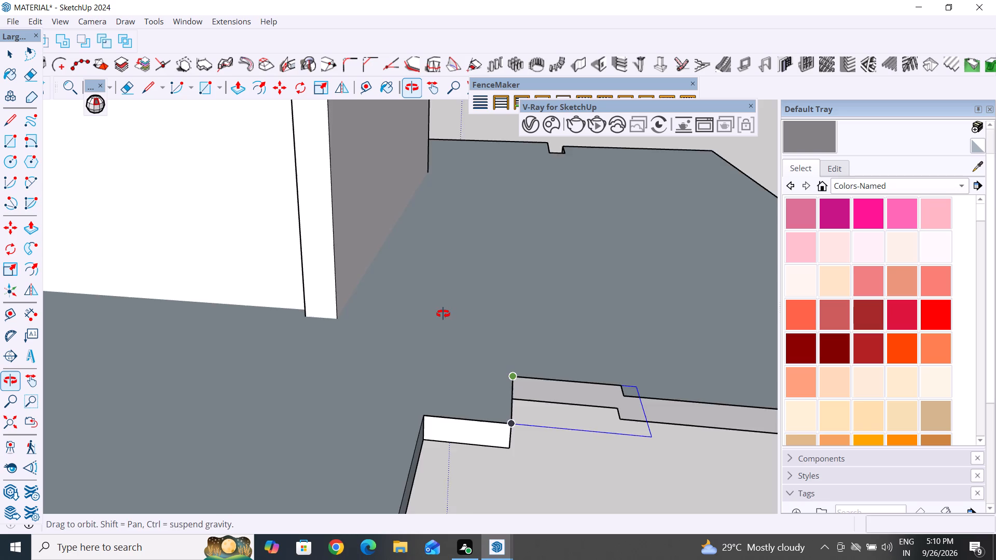
middle_drag(443, 314, 442, 313)
click(619, 416)
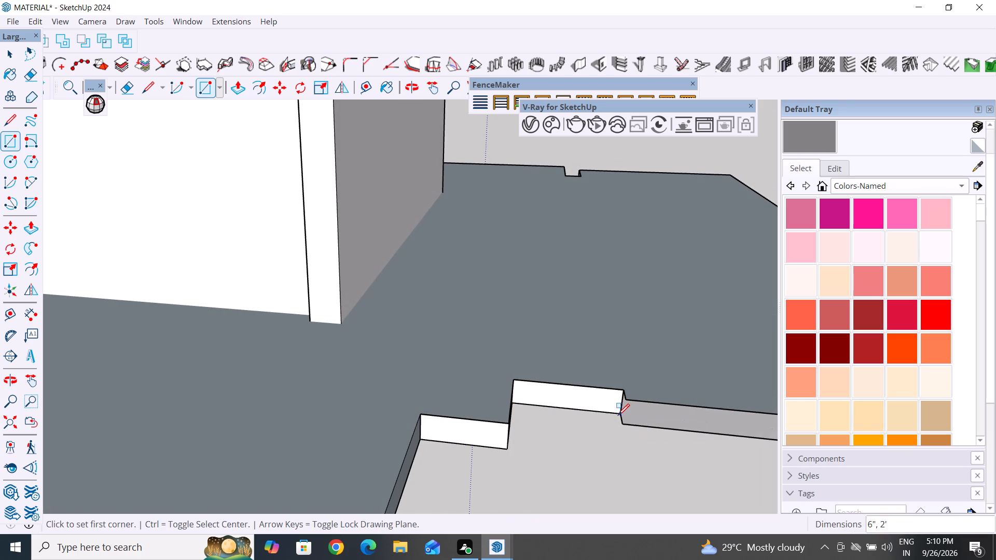
Draw a 4 1/2" by 6" rectangle over the short return face at the small notch beside the 2' side face.
middle_drag(408, 380, 420, 389)
scroll(370, 373, down, 6)
middle_drag(348, 439, 551, 444)
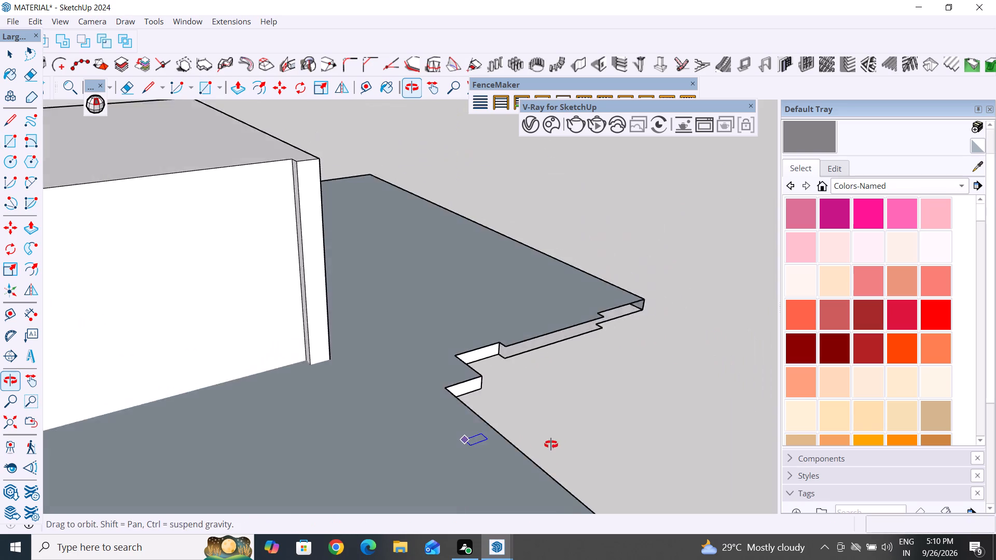
middle_drag(551, 444, 611, 424)
scroll(472, 354, up, 13)
scroll(497, 354, down, 2)
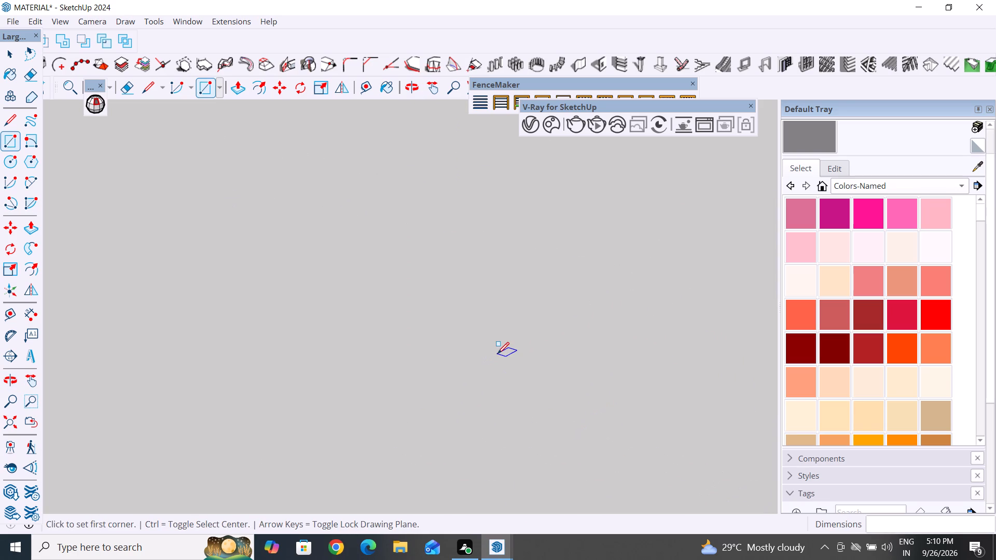
scroll(497, 354, down, 2)
click(467, 299)
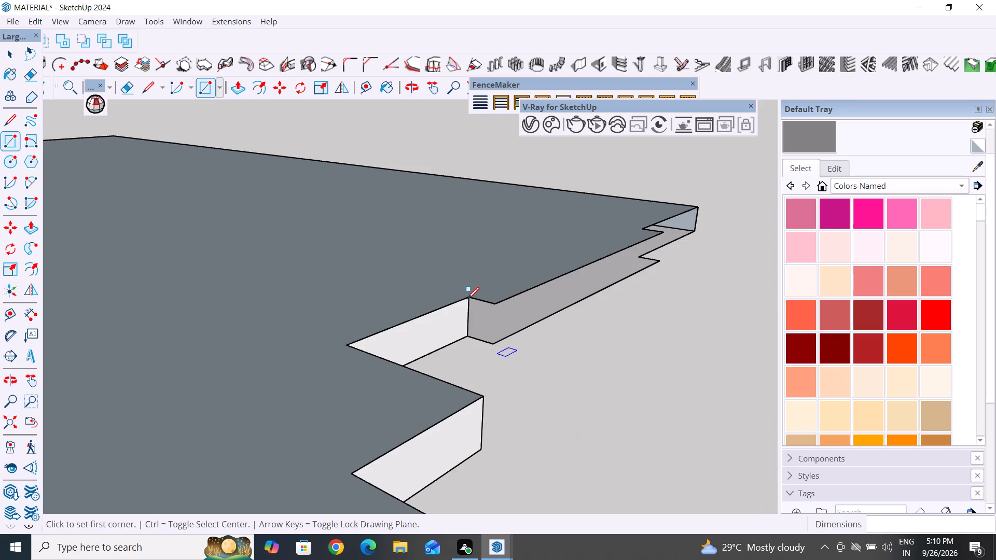
click(493, 344)
Draw a rectangle over the slab's long side face between the two small notches.
scroll(497, 352, down, 3)
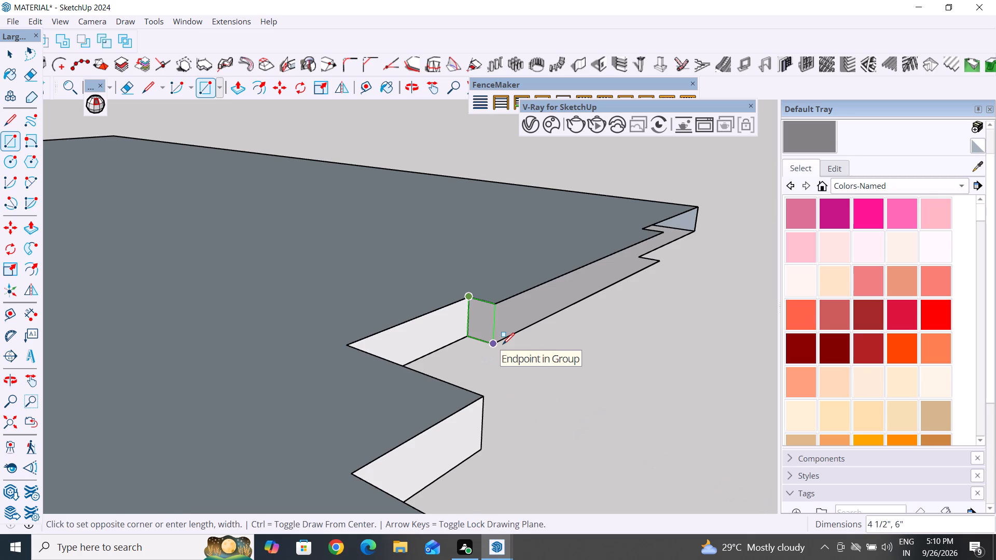
scroll(503, 344, down, 2)
middle_drag(569, 378, 429, 369)
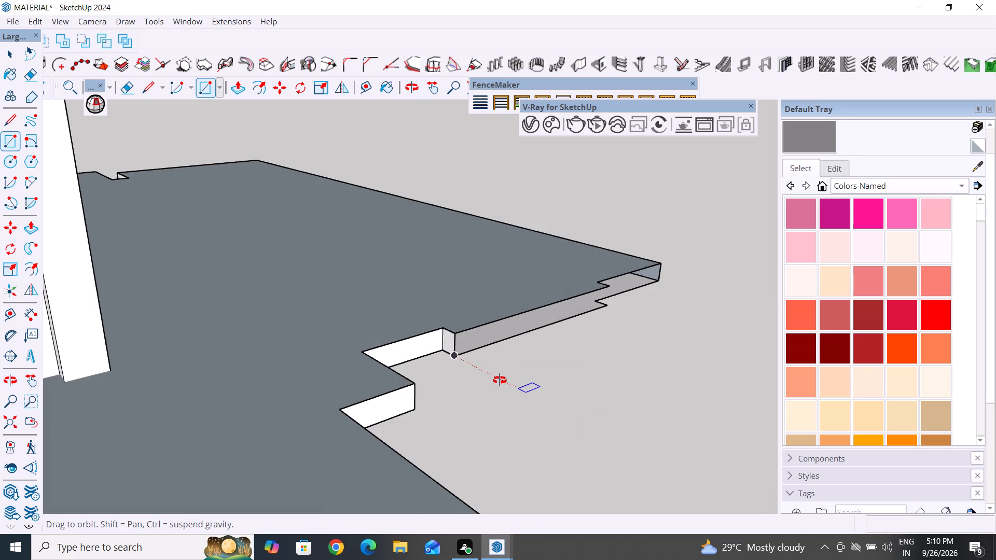
click(601, 302)
click(386, 347)
Draw a 4 1/2" by 6" rectangle over the short return face at the far small notch on the same edge.
scroll(360, 387, down, 7)
scroll(506, 372, up, 7)
scroll(514, 346, down, 2)
middle_drag(523, 354, 483, 334)
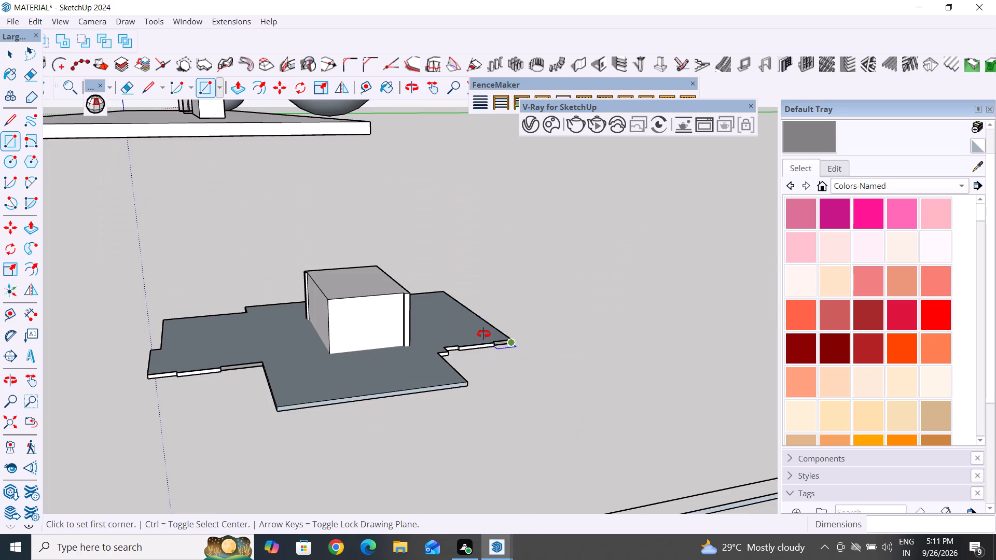
middle_drag(483, 334, 428, 327)
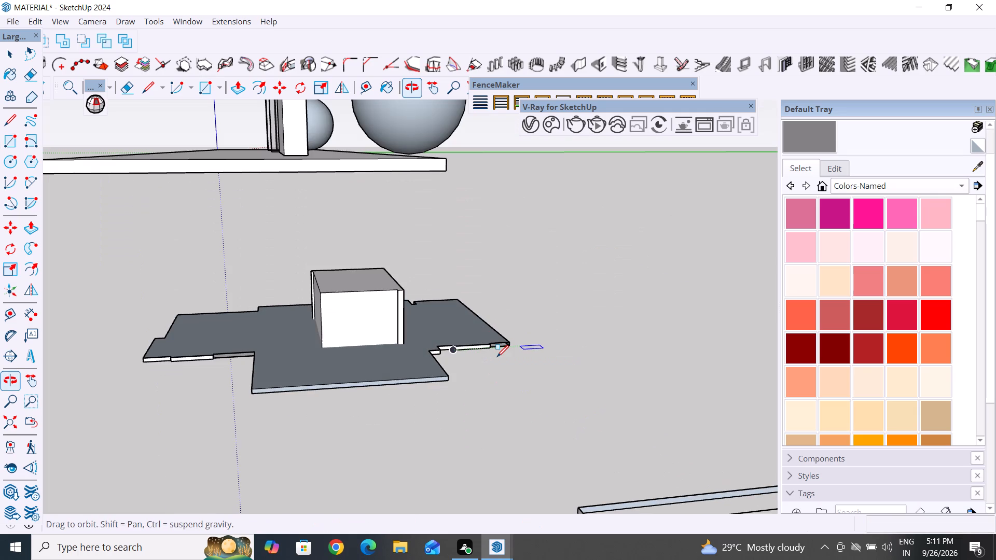
scroll(507, 382, up, 4)
scroll(494, 337, up, 8)
middle_drag(461, 375, 241, 406)
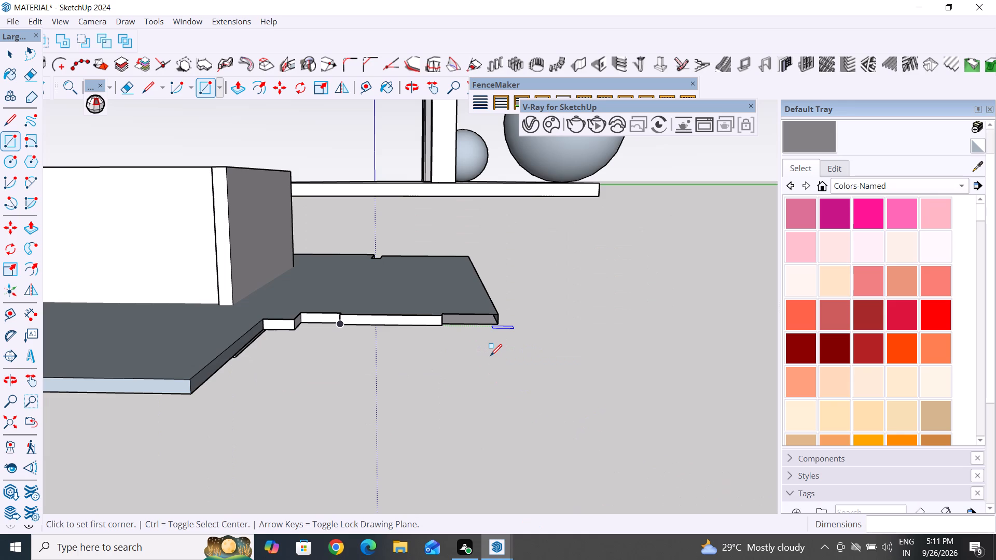
scroll(367, 318, up, 4)
scroll(415, 315, up, 6)
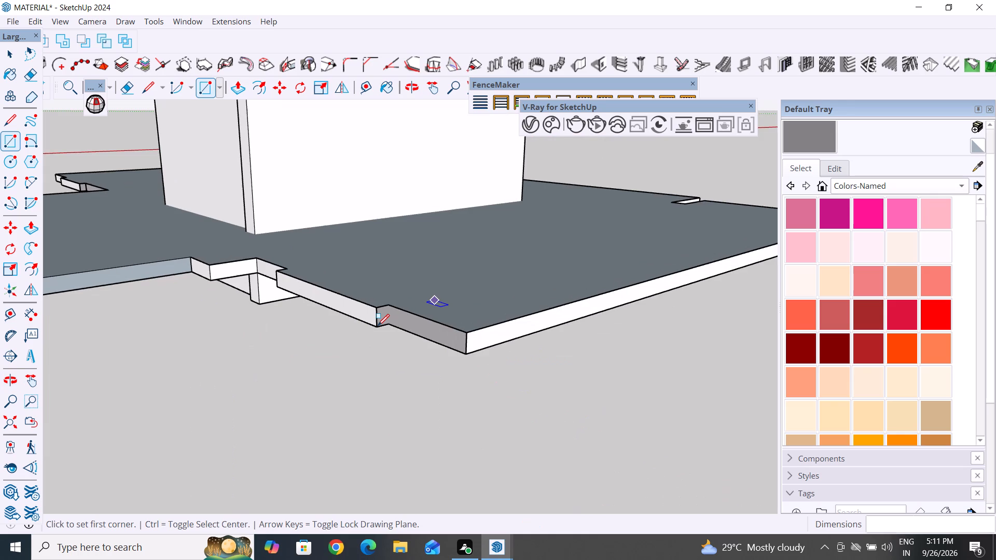
scroll(378, 326, up, 2)
click(392, 339)
click(363, 303)
Draw a 6" by 2' 9" rectangle over the last side face, from the far notch to the slab's outer corner.
click(391, 299)
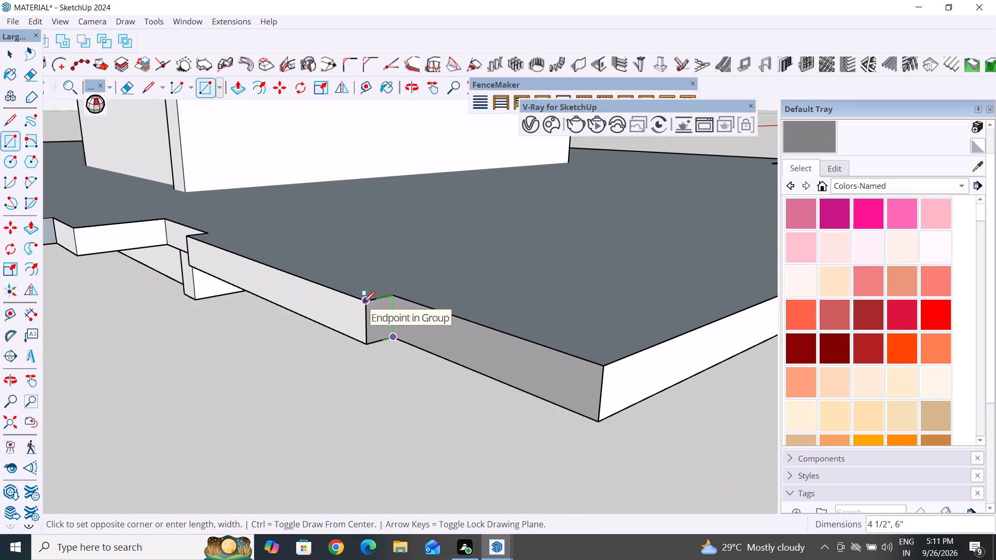
click(600, 421)
scroll(19, 55, up, 1)
Select all the connected side faces and edges drawn around the slab and make them a group.
click(7, 47)
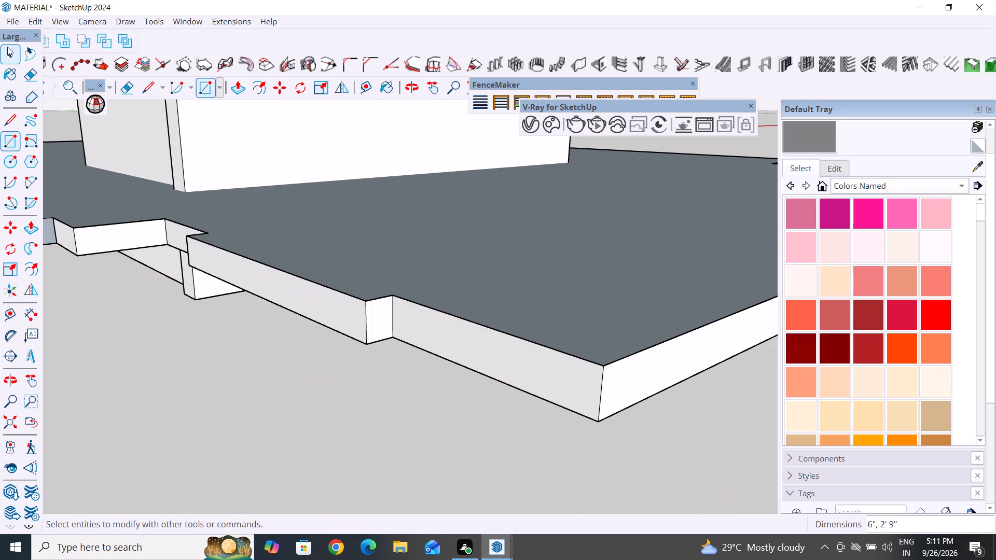
scroll(417, 332, down, 9)
click(7, 54)
triple_click(372, 316)
triple_click(372, 316)
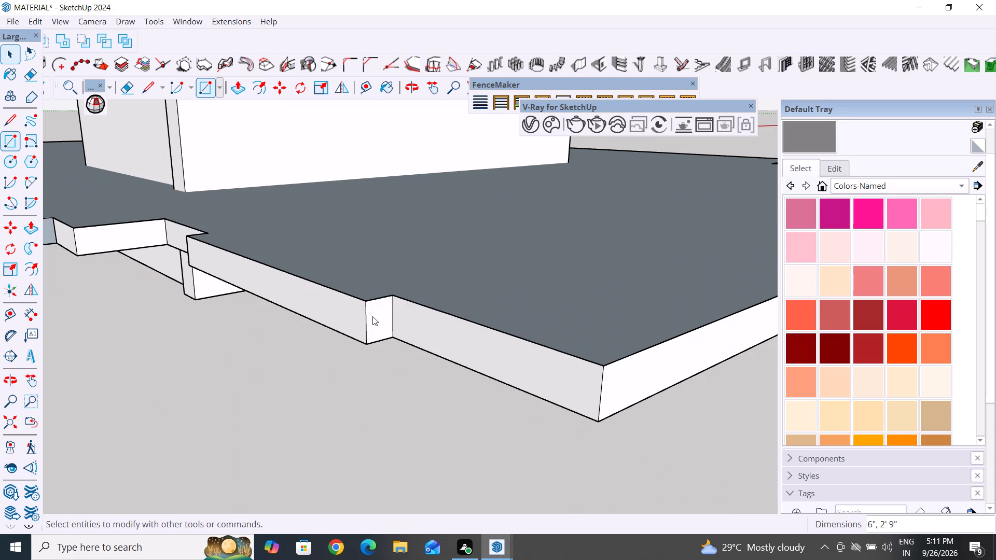
click(372, 316)
right_click(372, 316)
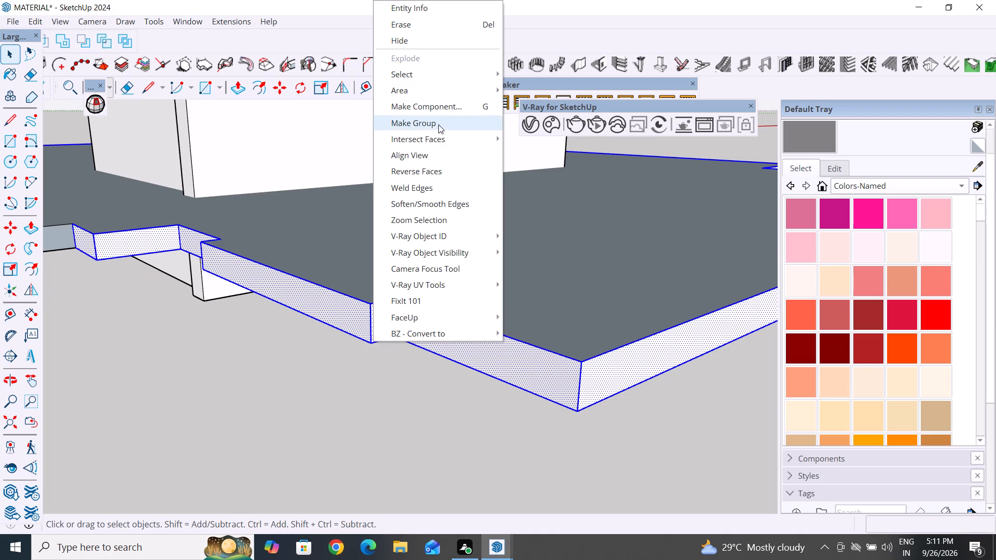
click(438, 125)
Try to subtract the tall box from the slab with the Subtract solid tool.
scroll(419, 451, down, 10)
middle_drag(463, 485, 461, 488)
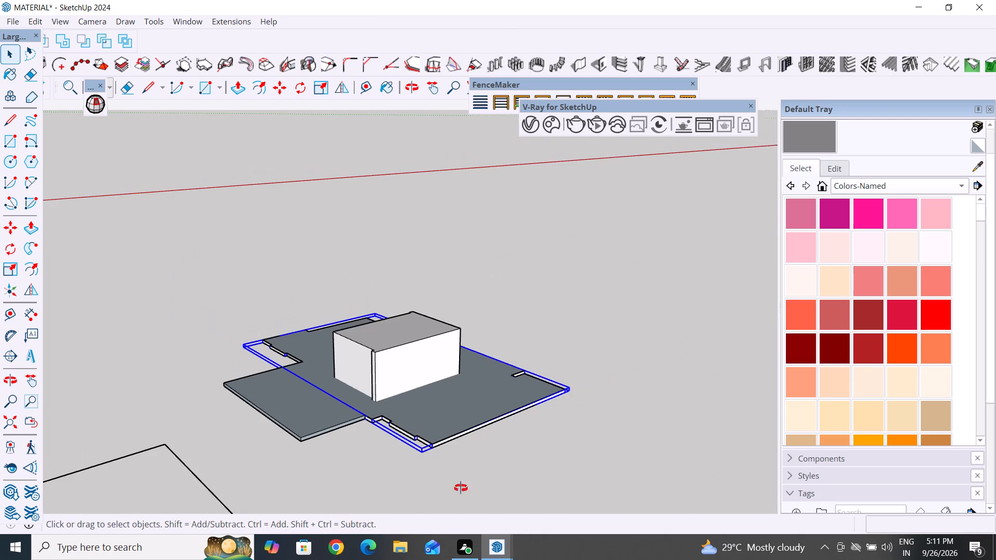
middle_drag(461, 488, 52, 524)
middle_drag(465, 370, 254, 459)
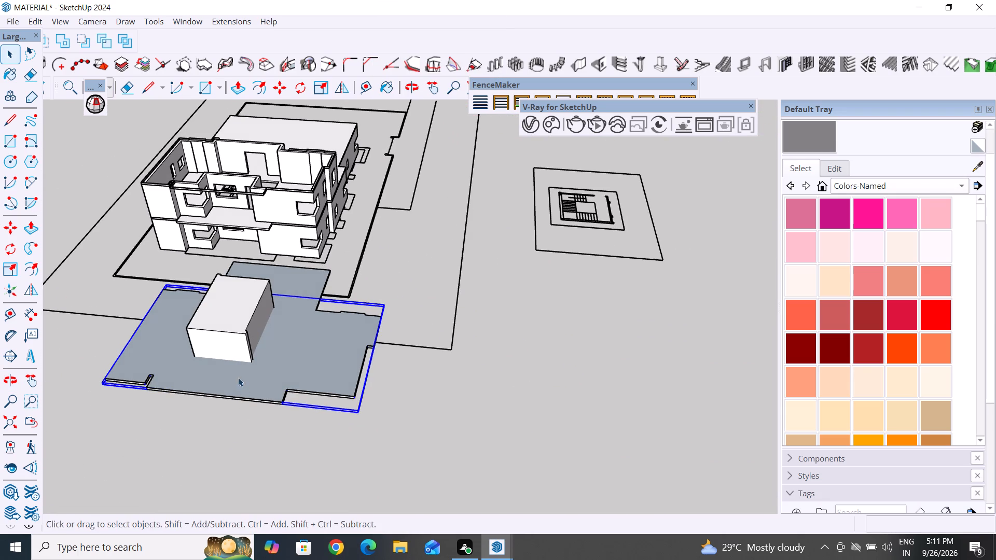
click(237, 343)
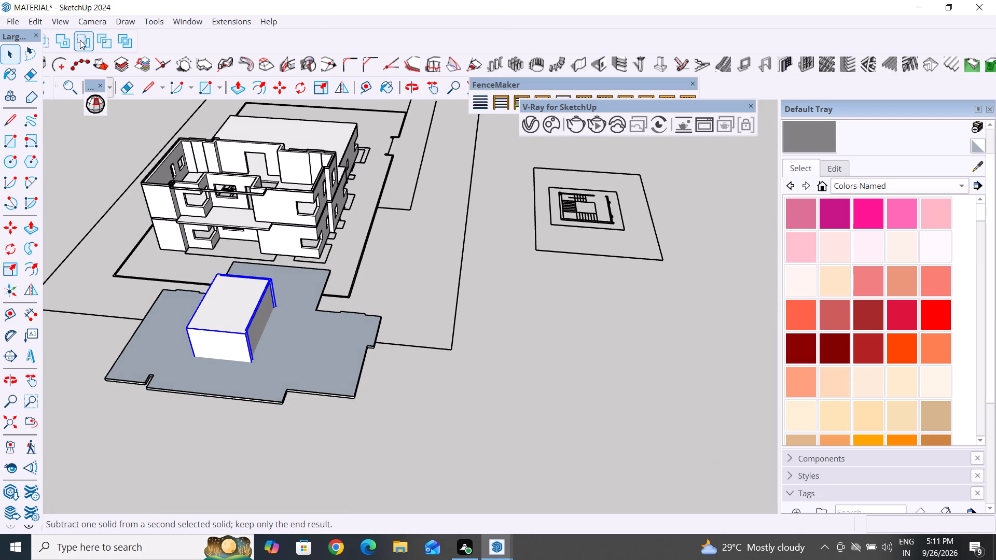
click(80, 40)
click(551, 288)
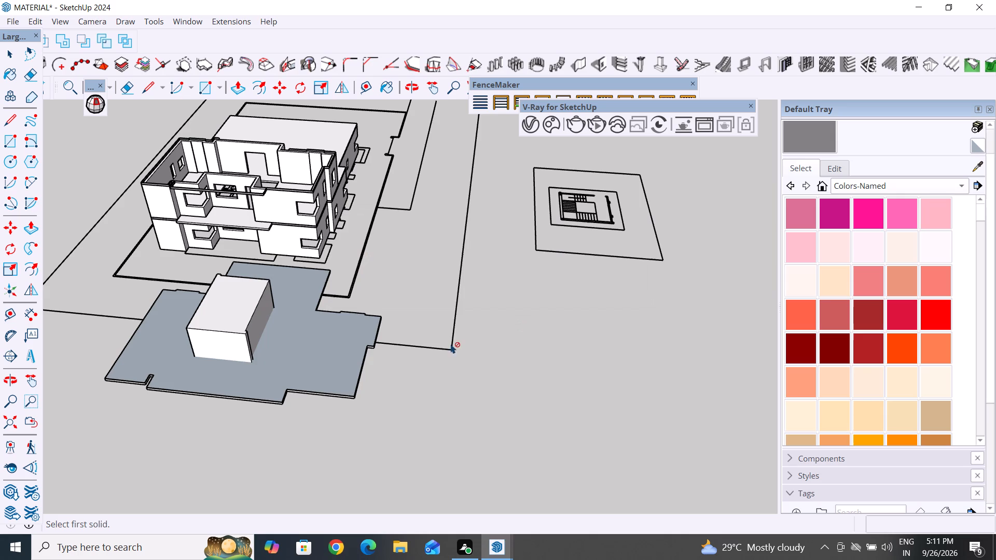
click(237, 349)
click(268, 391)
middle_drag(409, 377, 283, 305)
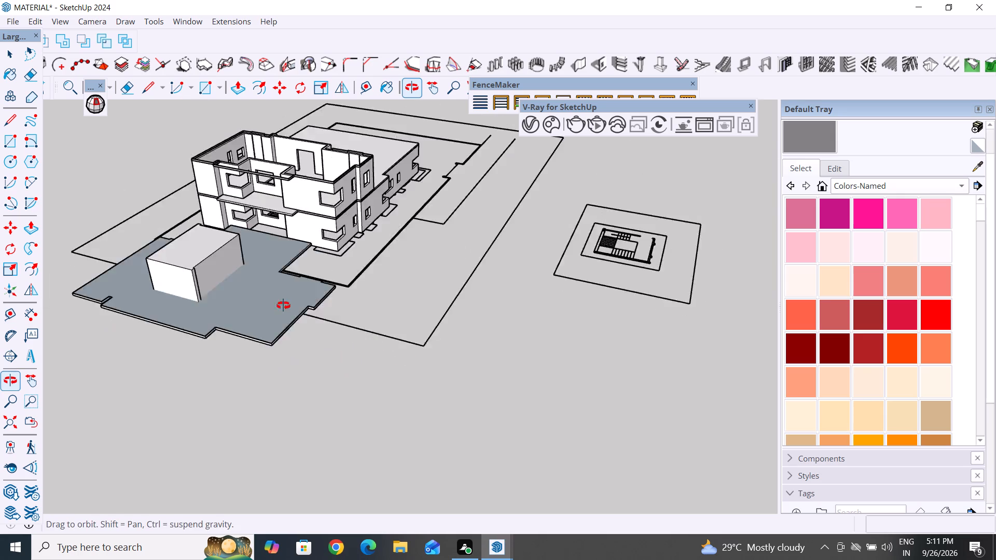
Examine the separate slab and the tall box from all sides, including their side faces and undersides.
middle_drag(283, 305, 499, 252)
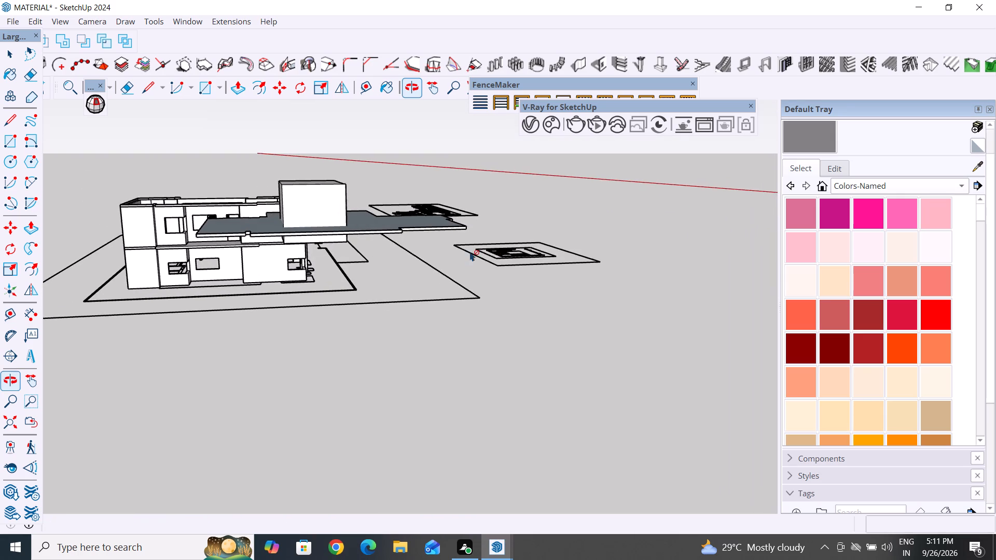
scroll(234, 222, up, 10)
middle_drag(269, 276, 333, 299)
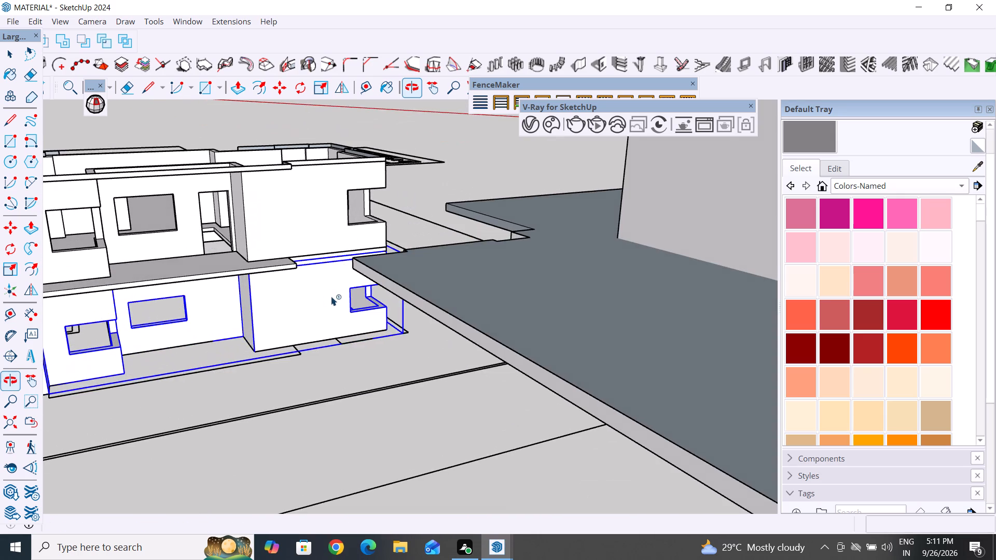
scroll(197, 290, down, 5)
middle_drag(226, 329, 629, 384)
scroll(600, 287, up, 5)
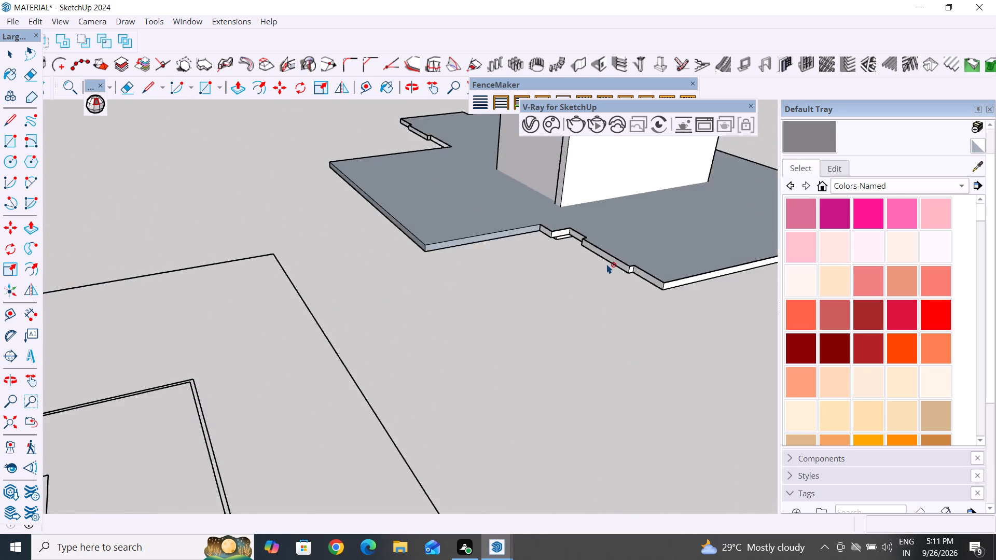
scroll(606, 264, up, 4)
middle_drag(532, 291, 707, 270)
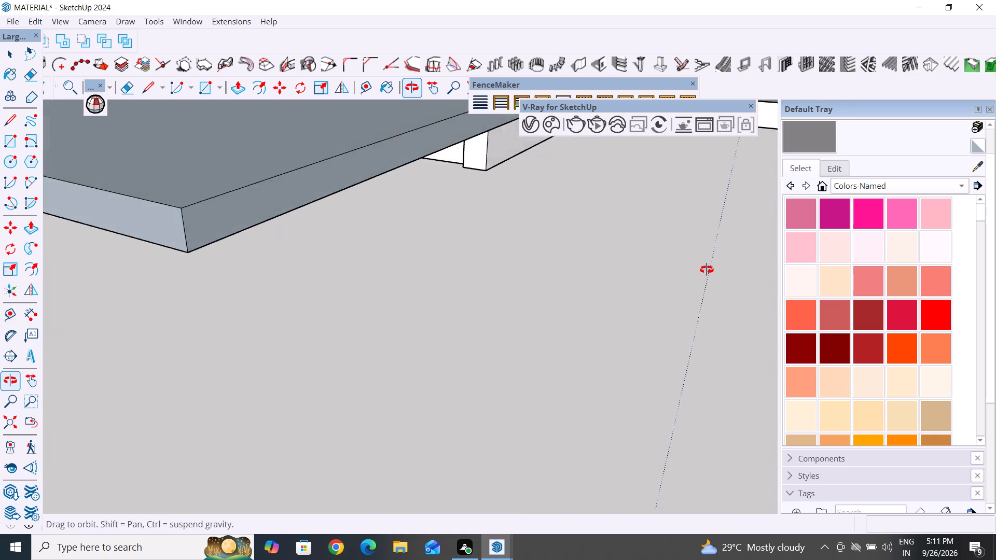
middle_drag(707, 270, 773, 293)
middle_drag(405, 356, 646, 338)
scroll(525, 293, down, 8)
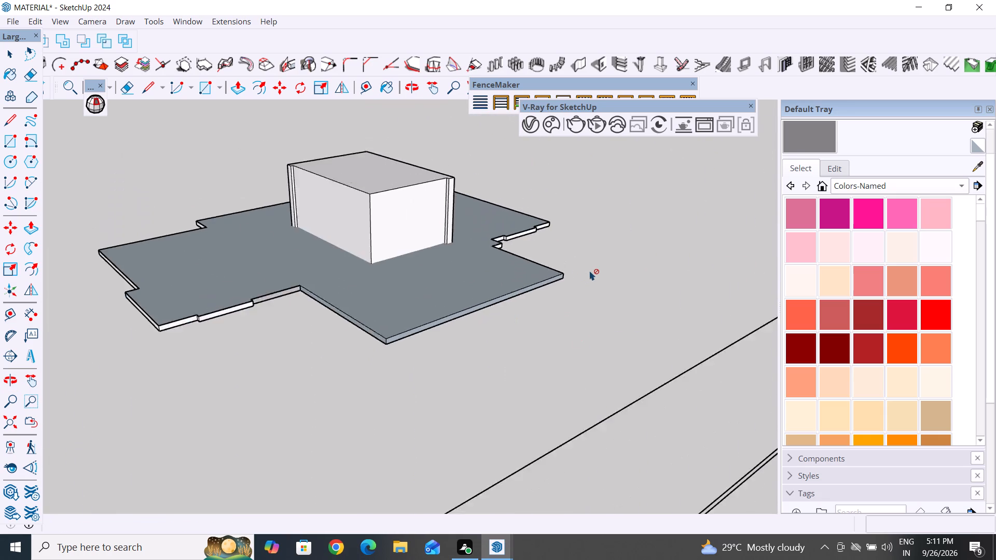
scroll(589, 271, down, 1)
scroll(327, 333, up, 10)
middle_drag(425, 263, 206, 274)
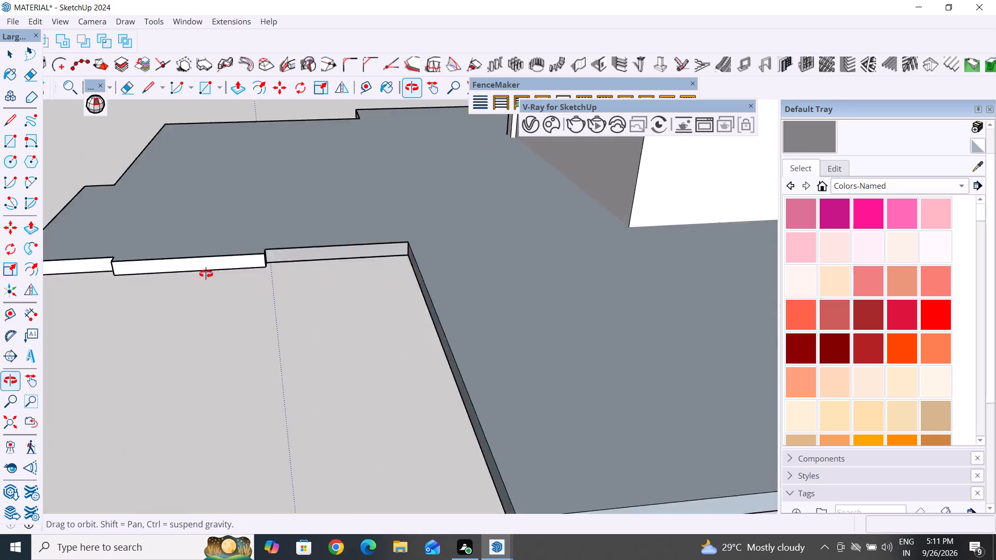
middle_drag(206, 274, 624, 228)
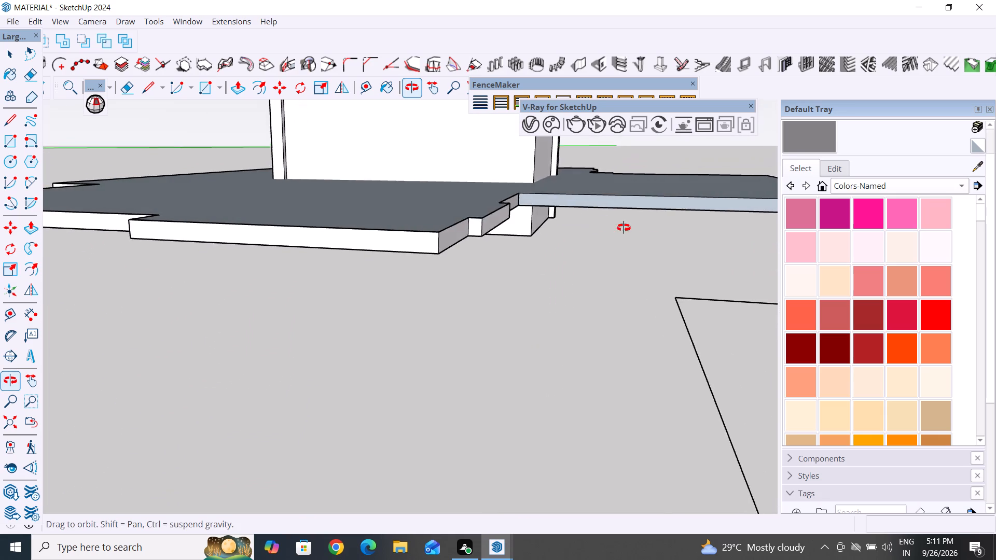
middle_drag(624, 228, 743, 225)
middle_drag(349, 261, 533, 290)
middle_drag(371, 323, 309, 273)
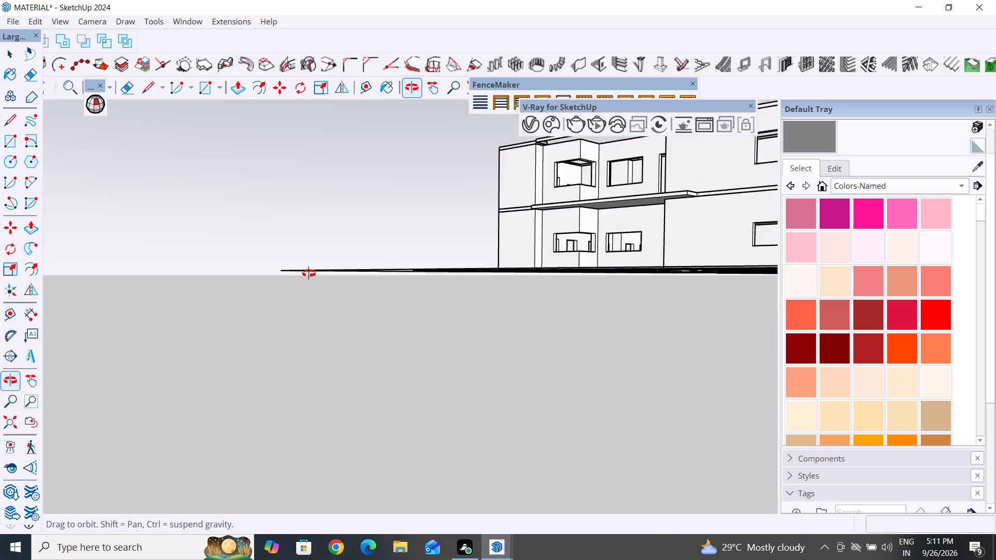
middle_drag(309, 273, 321, 291)
scroll(224, 313, down, 5)
middle_drag(355, 318, 474, 169)
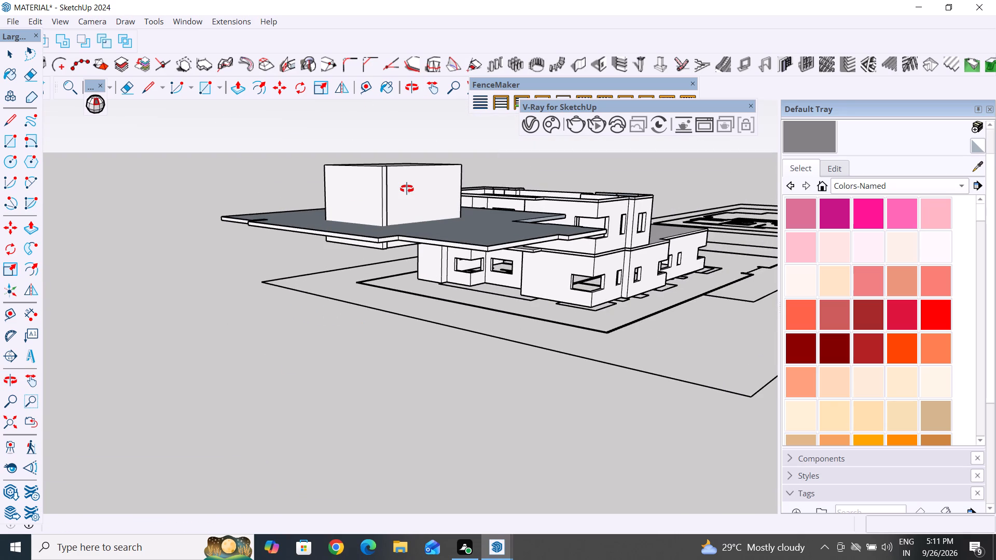
scroll(274, 348, down, 9)
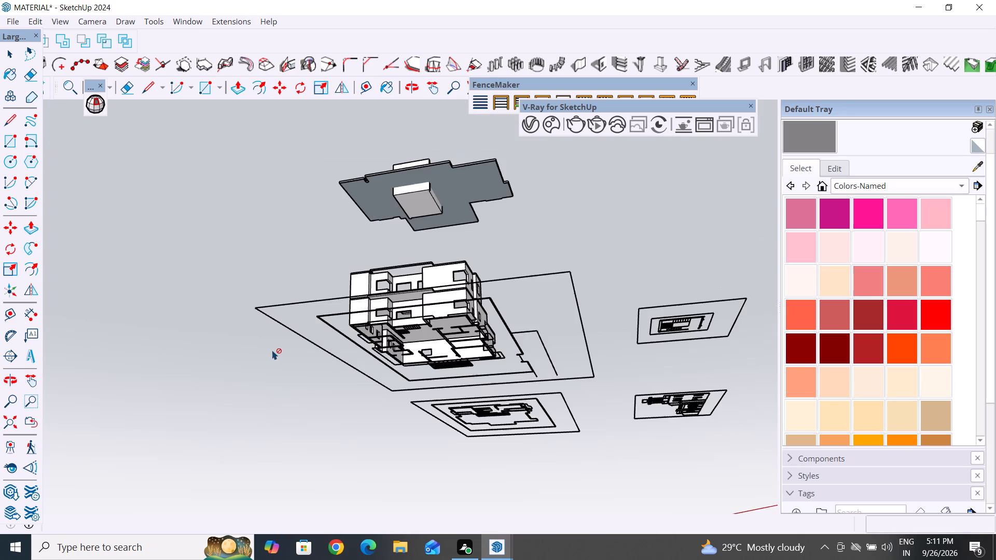
middle_drag(397, 237, 272, 351)
middle_drag(272, 351, 235, 503)
middle_drag(372, 404, 272, 351)
middle_drag(272, 351, 216, 435)
right_click(253, 364)
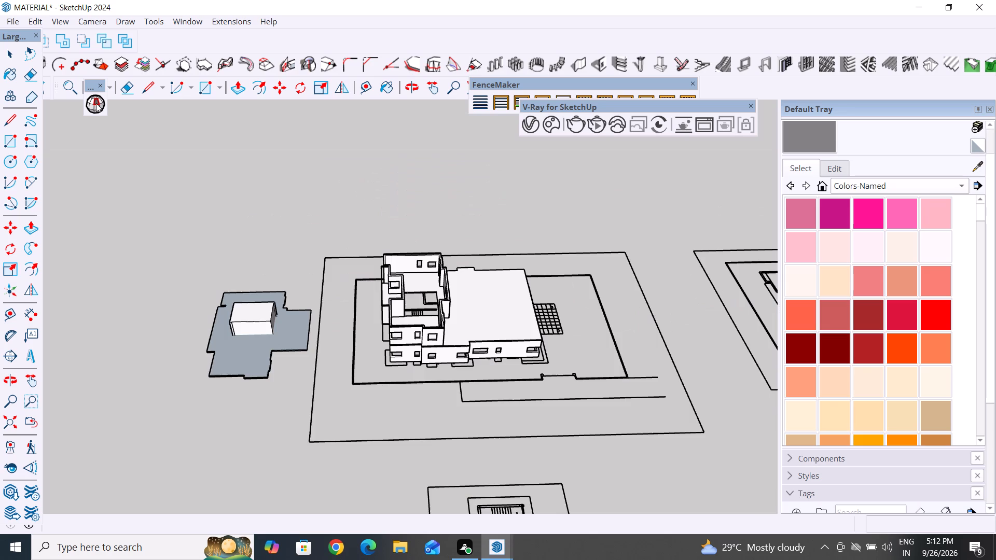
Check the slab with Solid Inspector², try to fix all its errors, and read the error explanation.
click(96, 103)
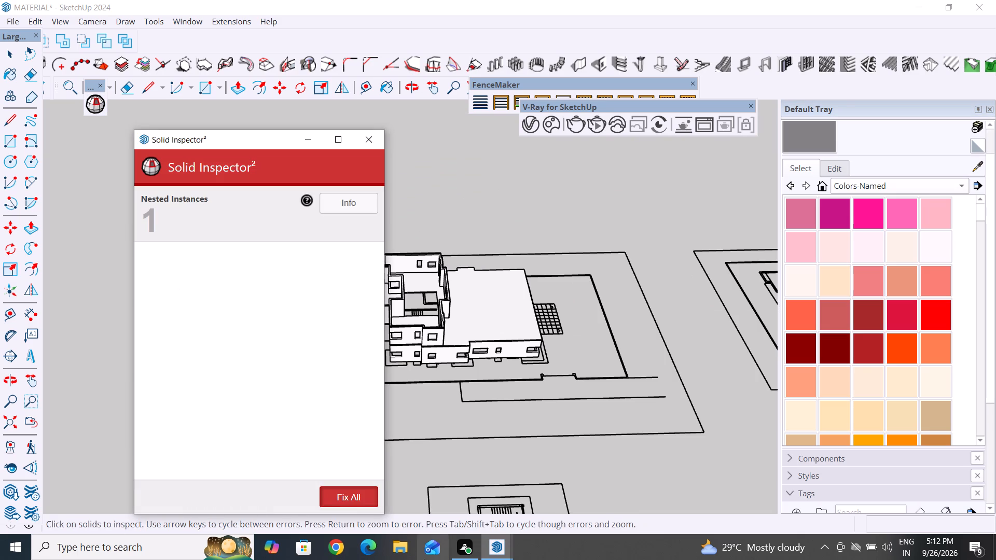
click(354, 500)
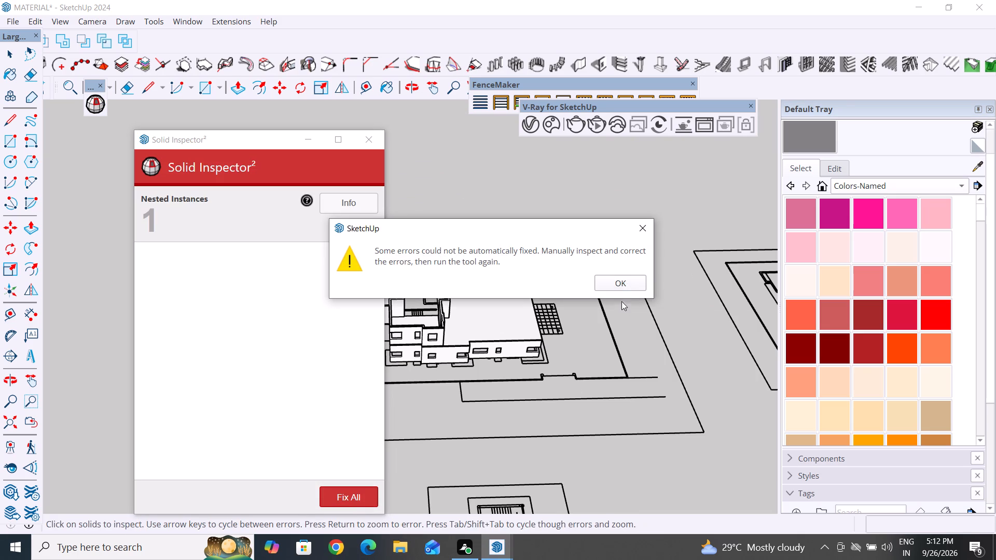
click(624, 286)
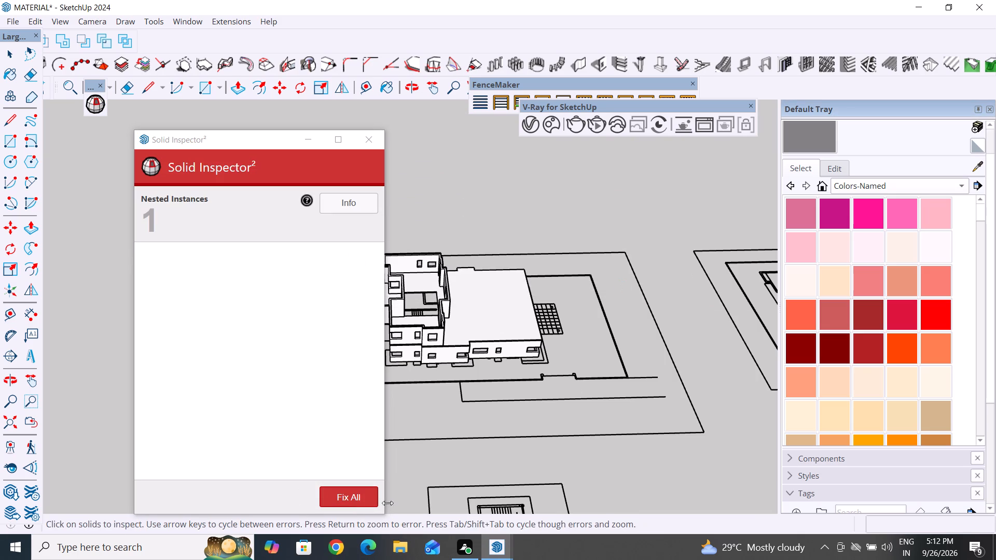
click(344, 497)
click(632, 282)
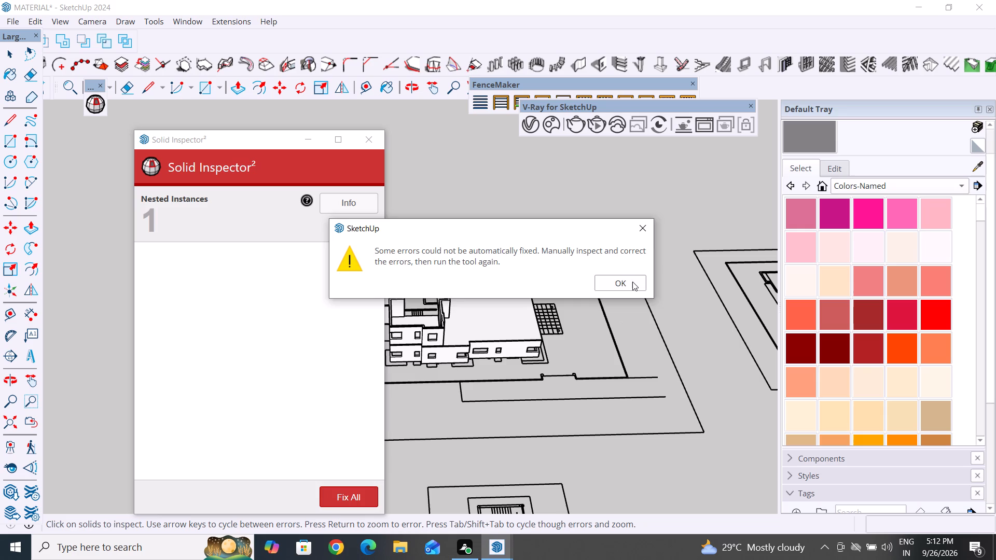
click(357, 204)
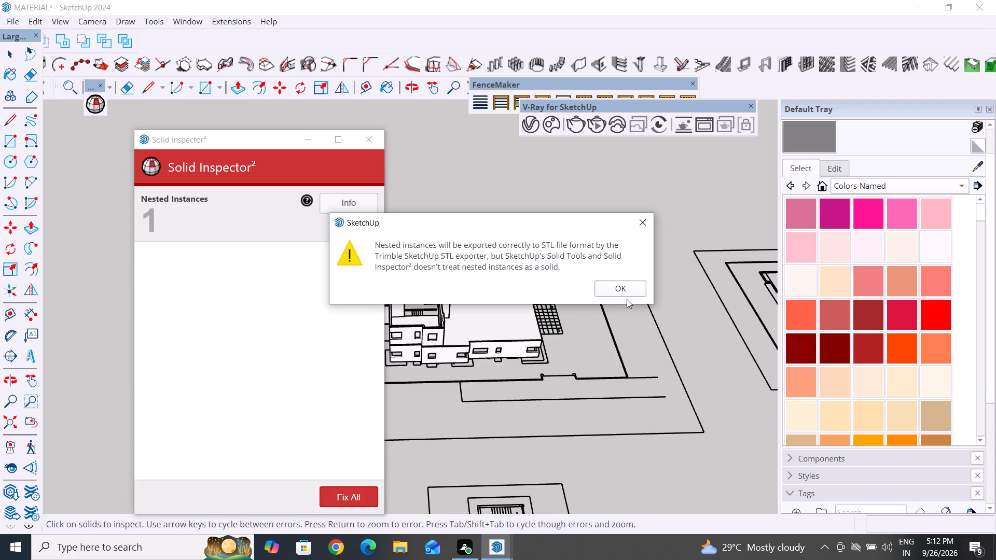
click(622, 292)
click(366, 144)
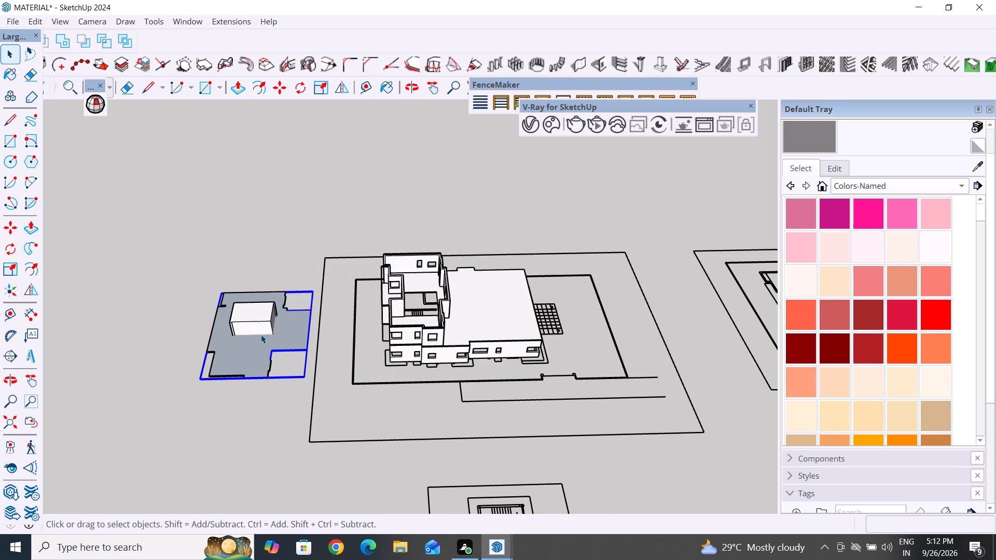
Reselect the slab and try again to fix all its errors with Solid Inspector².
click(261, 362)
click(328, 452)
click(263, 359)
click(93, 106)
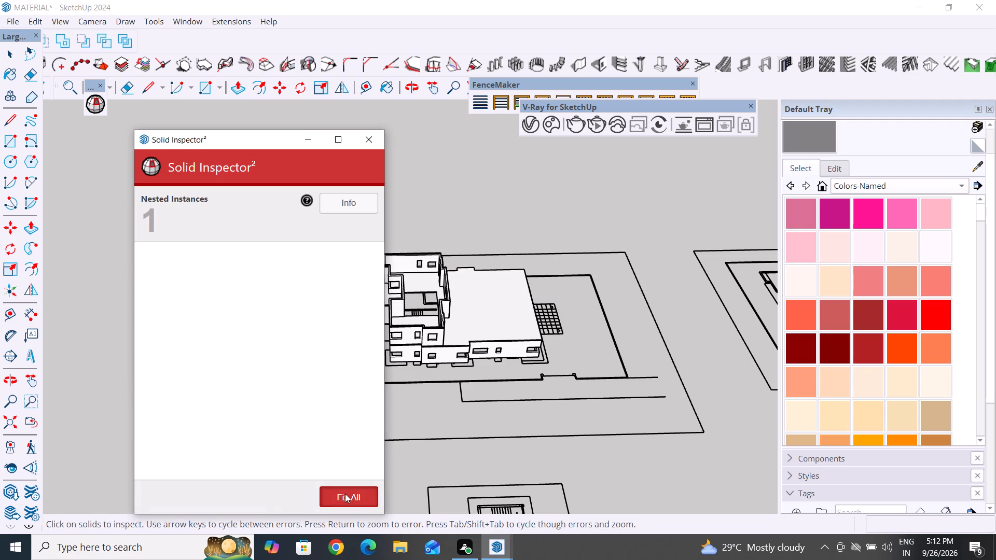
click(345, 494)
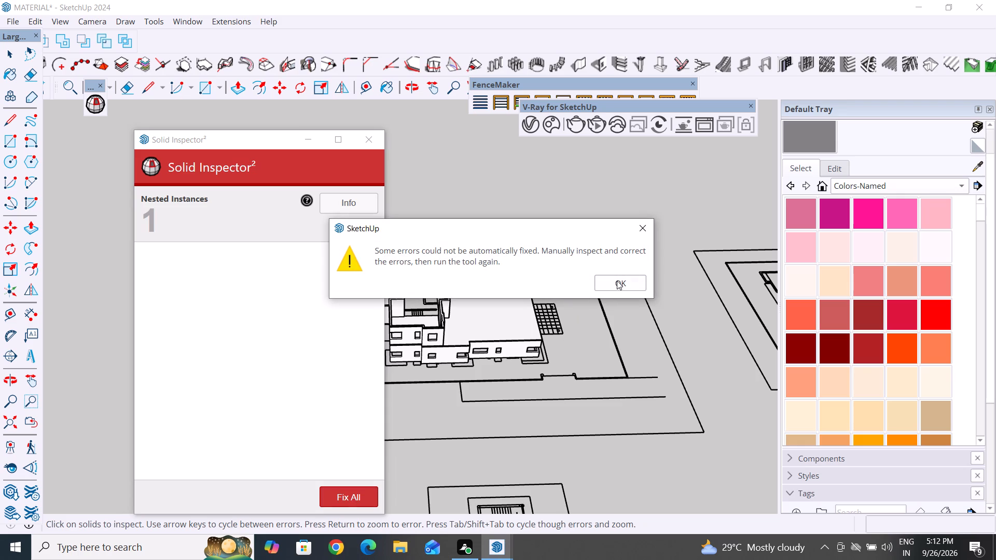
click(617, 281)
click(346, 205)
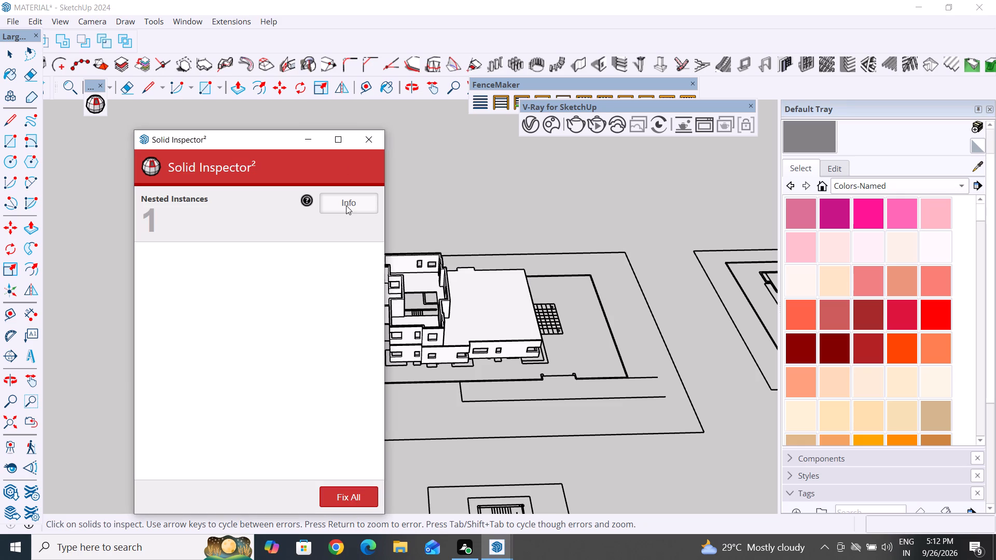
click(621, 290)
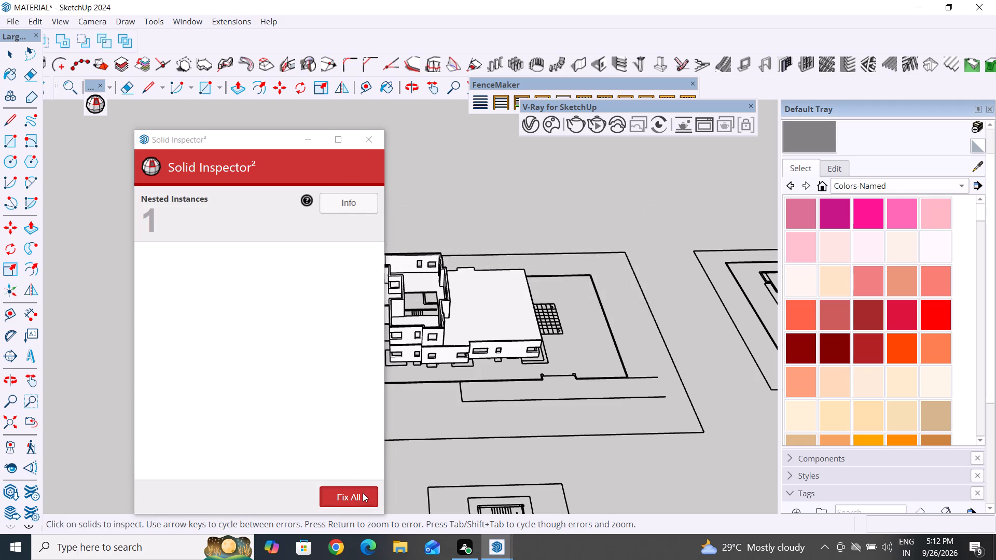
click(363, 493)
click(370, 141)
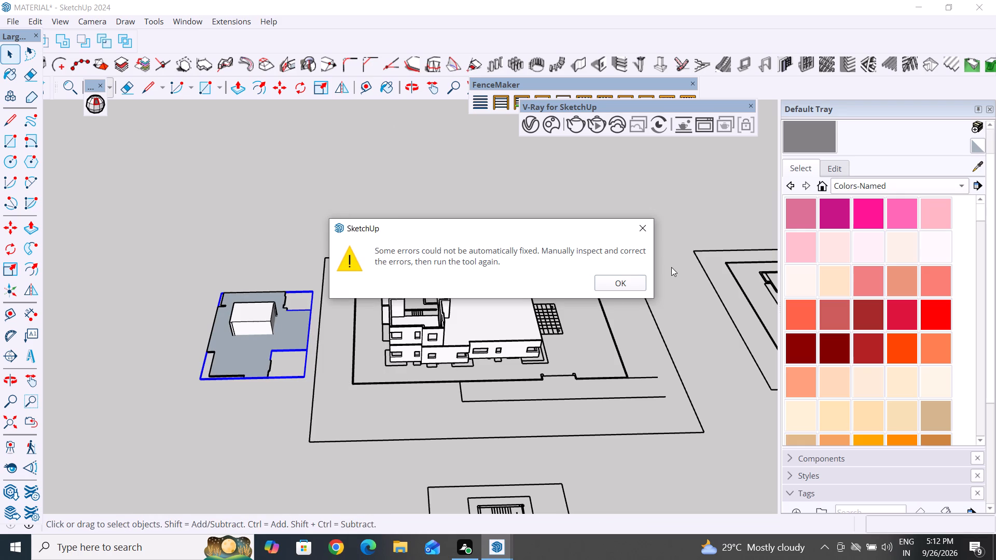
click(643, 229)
Fix all errors in the tall box with Solid Inspector².
click(264, 322)
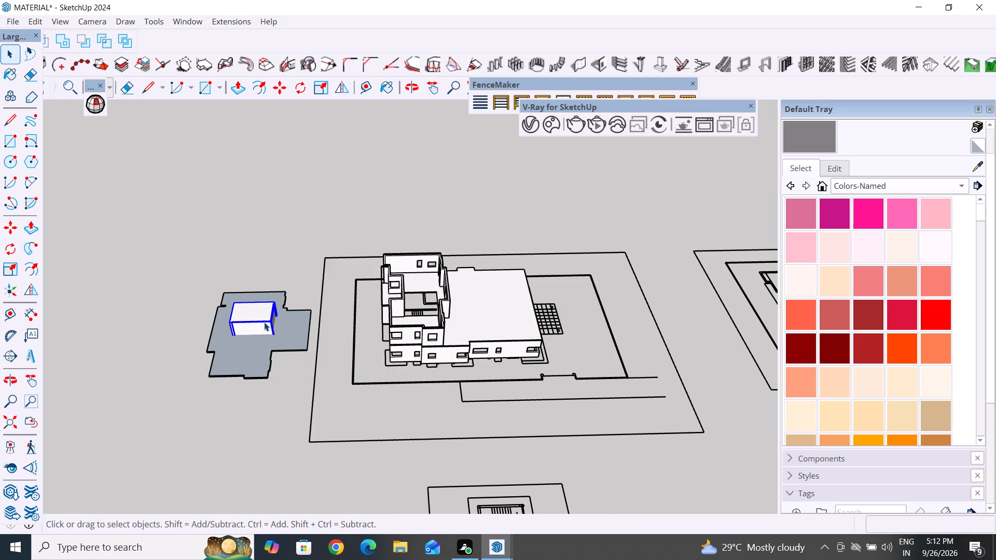
click(100, 109)
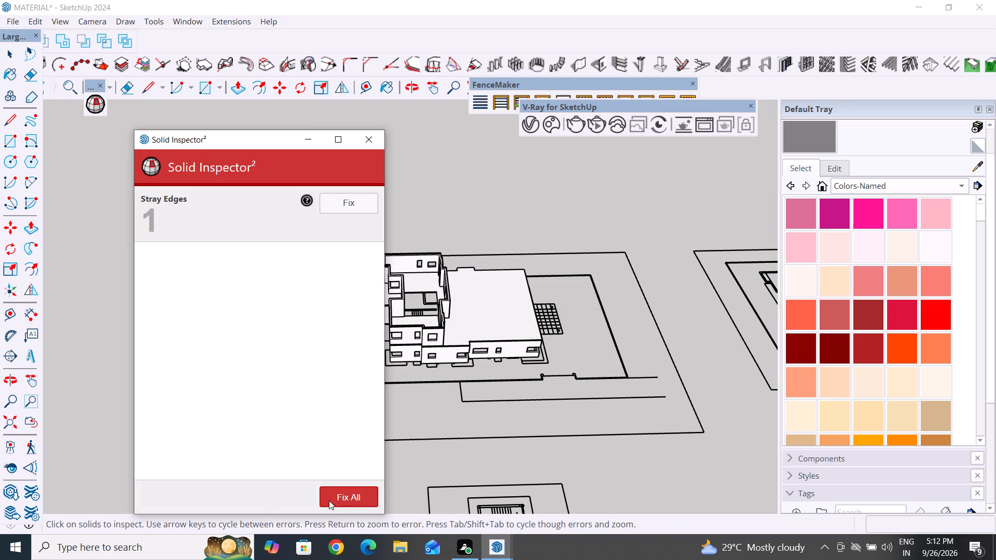
click(353, 495)
click(372, 137)
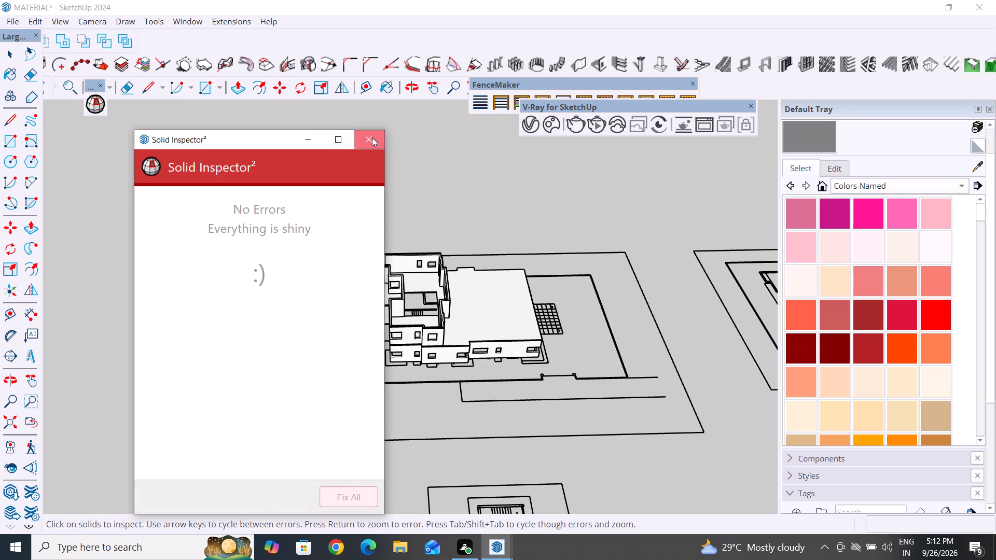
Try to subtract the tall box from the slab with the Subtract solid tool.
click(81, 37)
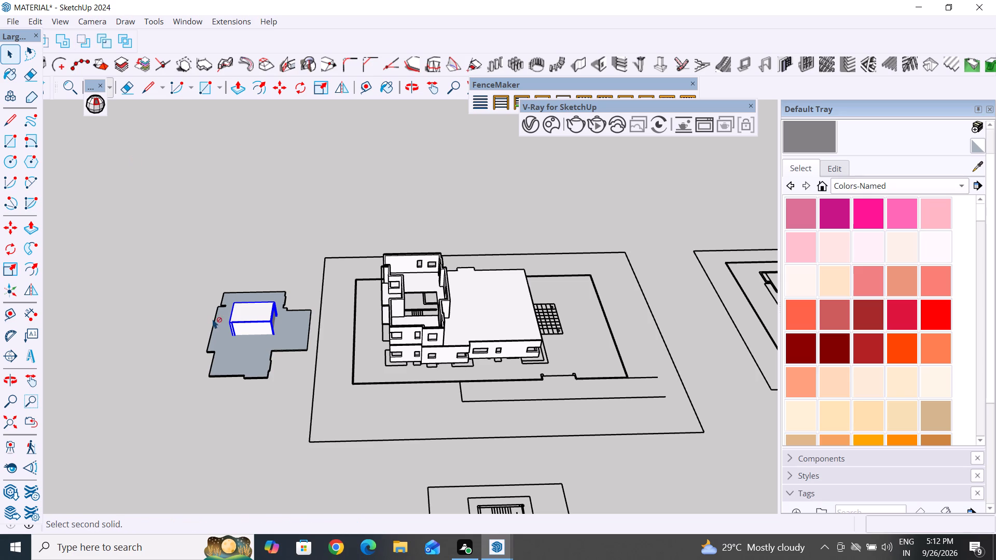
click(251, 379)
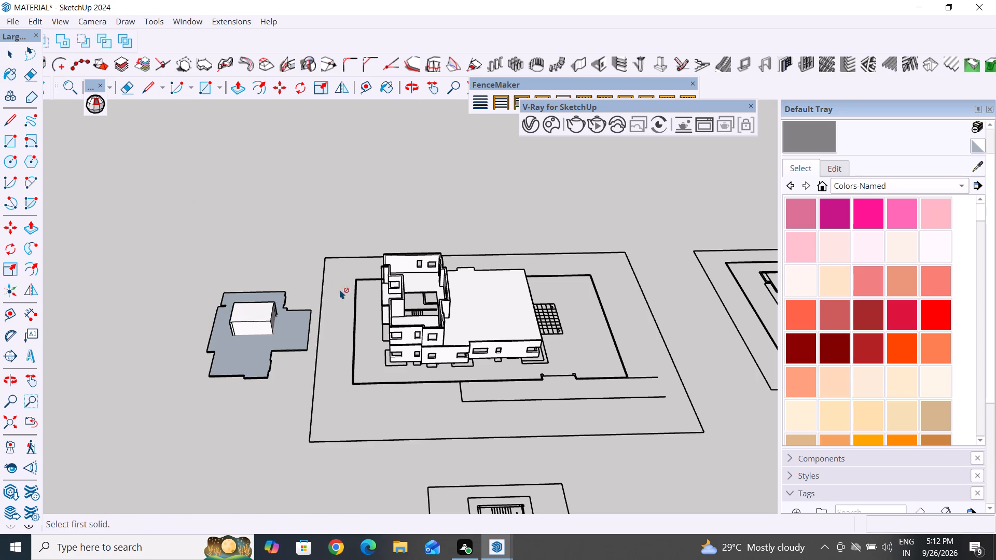
Examine the outline of the separate floor plan with the staircase and tiled area.
scroll(339, 313, down, 9)
scroll(621, 314, up, 6)
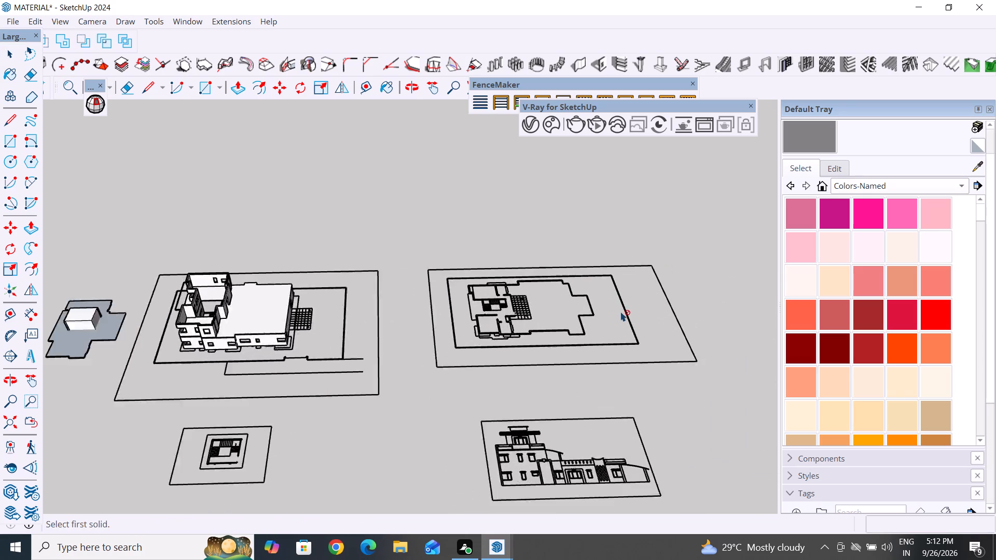
scroll(620, 312, up, 6)
middle_drag(616, 378, 551, 430)
scroll(403, 396, up, 4)
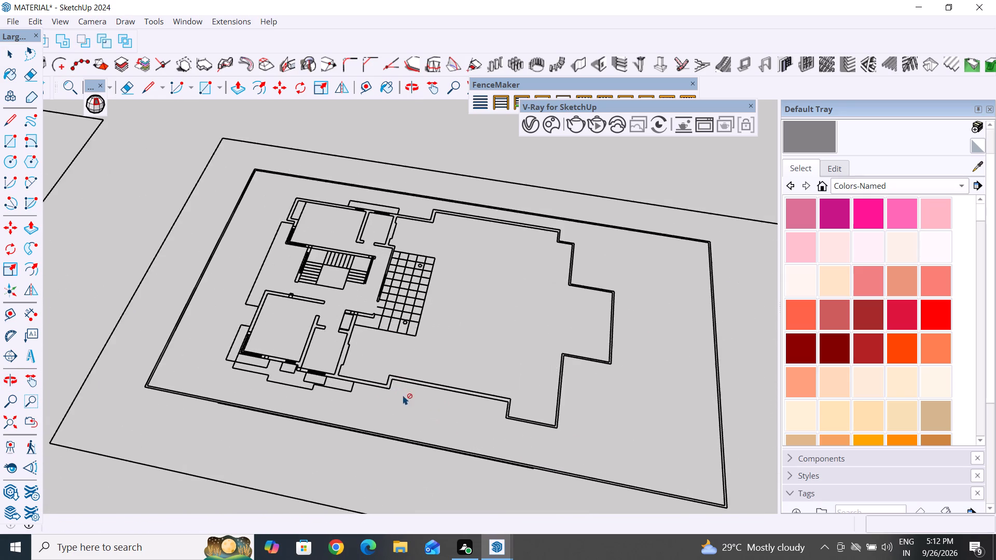
middle_drag(476, 443, 498, 447)
scroll(224, 379, down, 10)
click(223, 449)
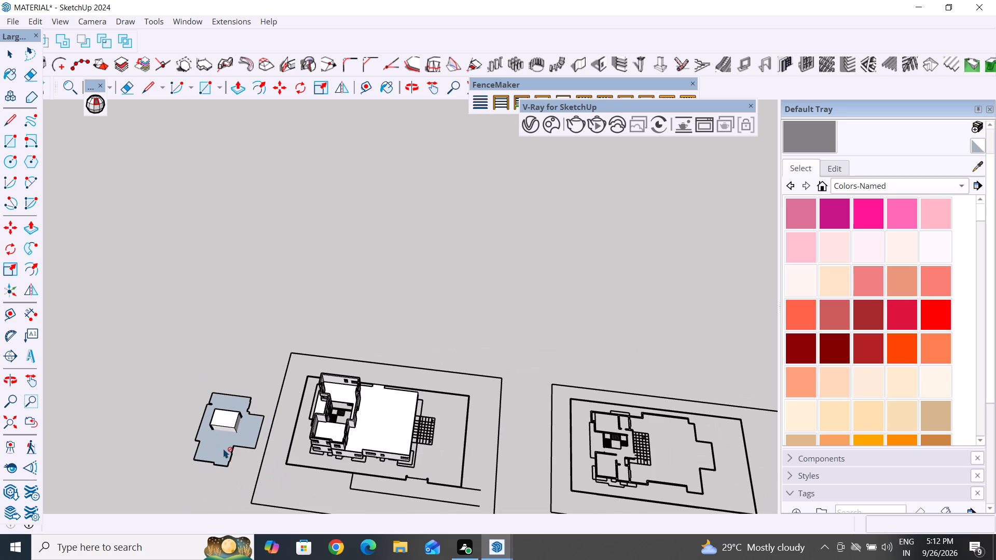
Trace the outer wall line beside the small room on the separate floor plan, around its projection with 4 1/2" returns, using the Line tool.
click(7, 125)
scroll(404, 239, down, 6)
scroll(527, 324, up, 14)
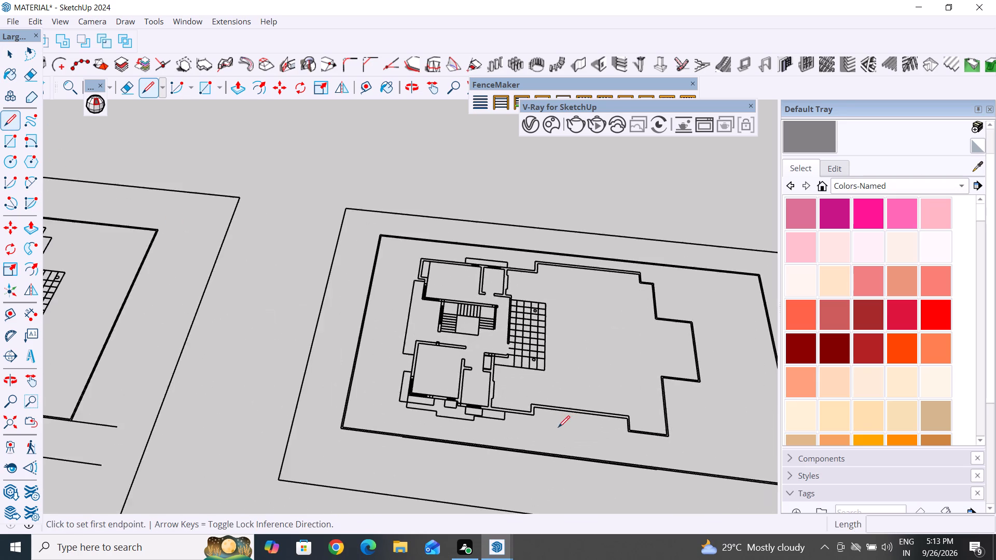
scroll(558, 427, up, 11)
scroll(492, 437, down, 4)
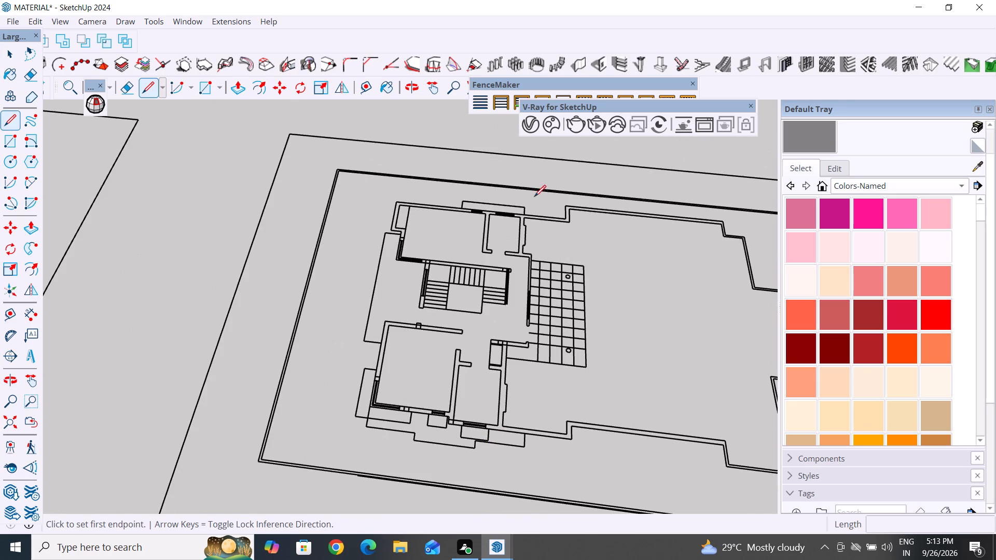
scroll(530, 194, up, 4)
scroll(539, 246, up, 8)
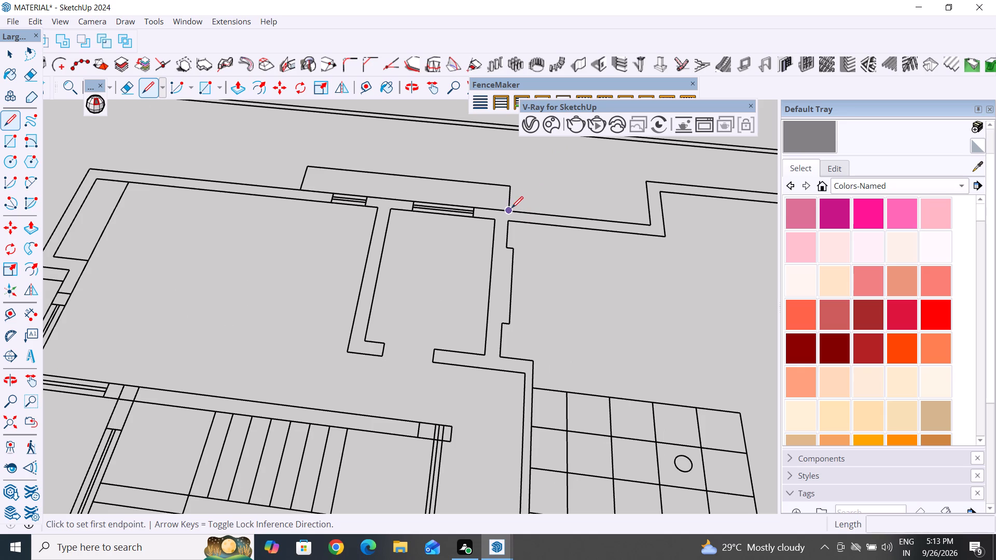
click(508, 209)
click(508, 245)
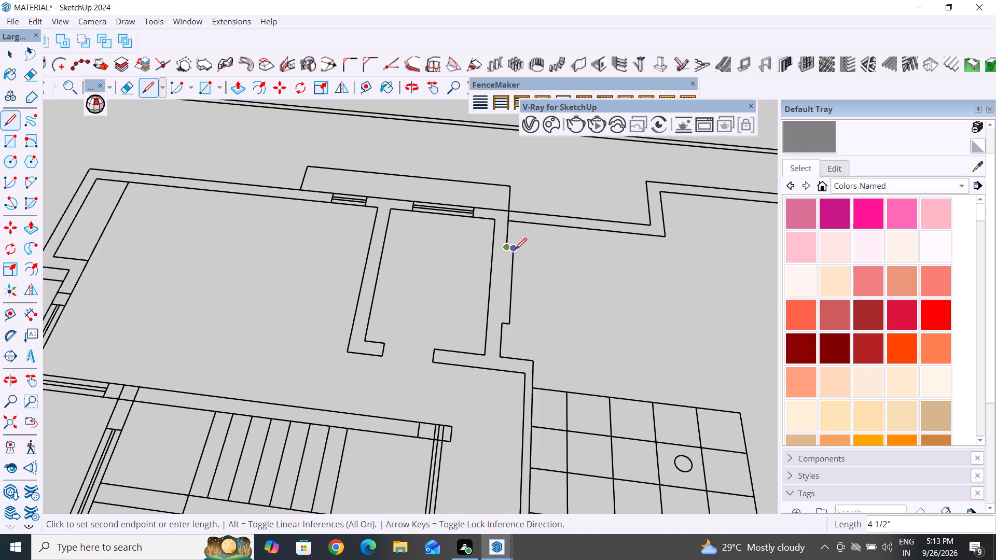
click(516, 249)
click(511, 324)
scroll(502, 324, up, 16)
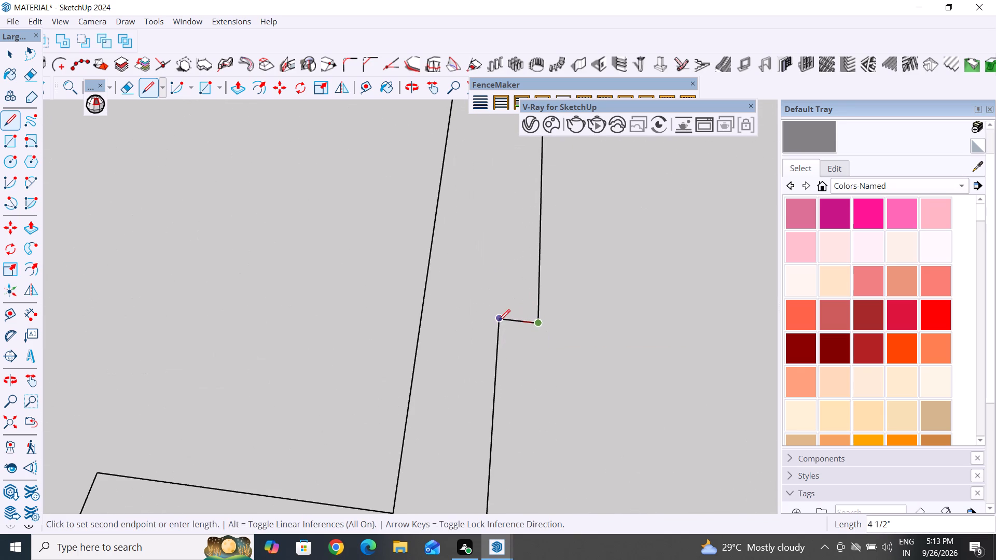
click(497, 319)
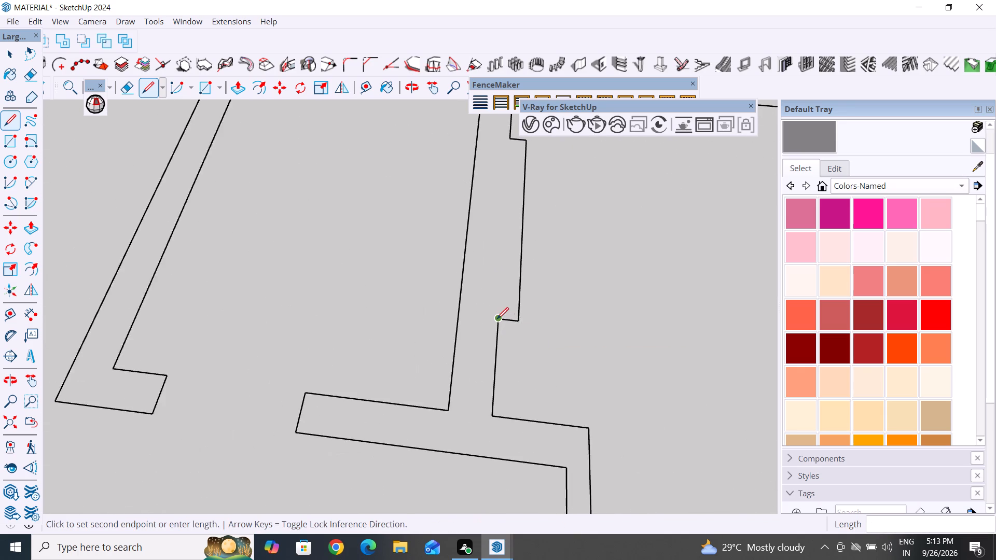
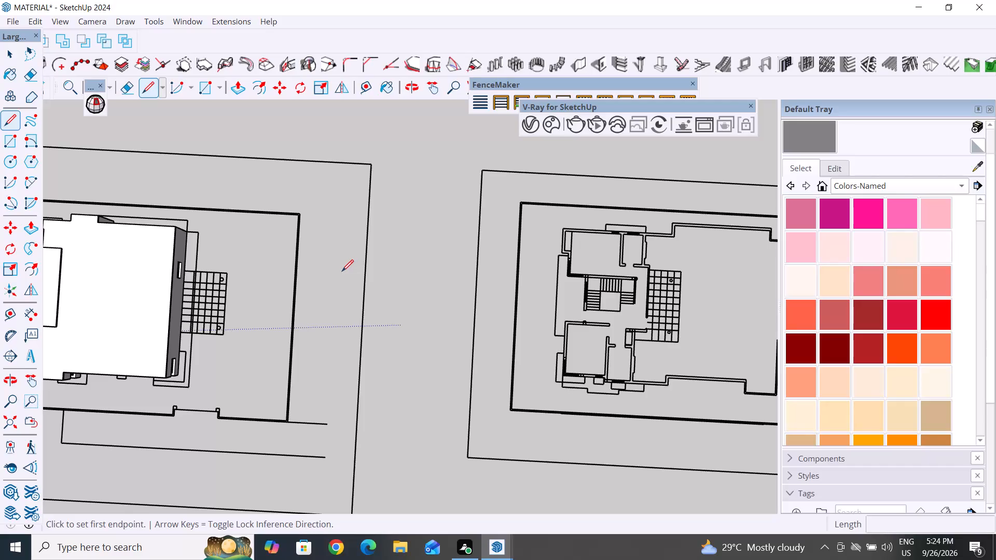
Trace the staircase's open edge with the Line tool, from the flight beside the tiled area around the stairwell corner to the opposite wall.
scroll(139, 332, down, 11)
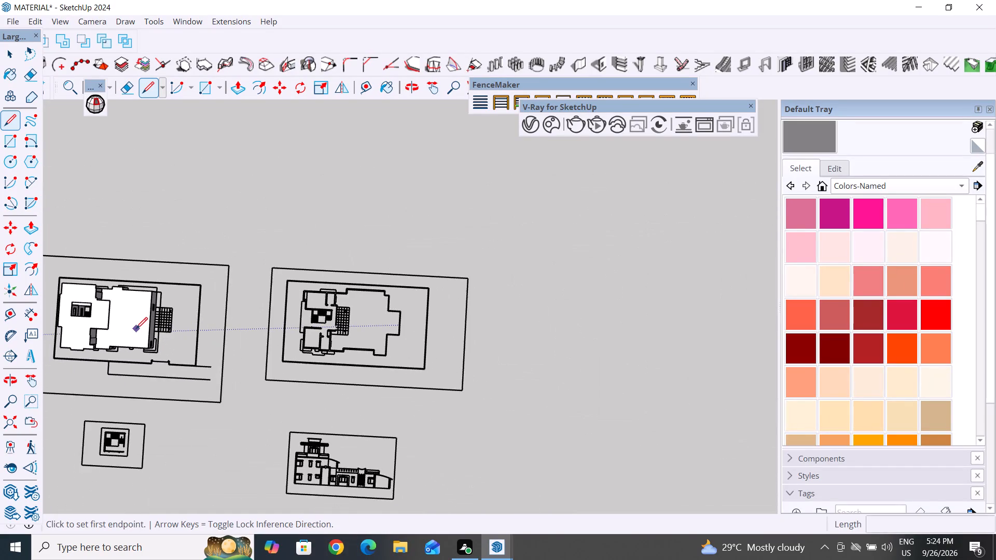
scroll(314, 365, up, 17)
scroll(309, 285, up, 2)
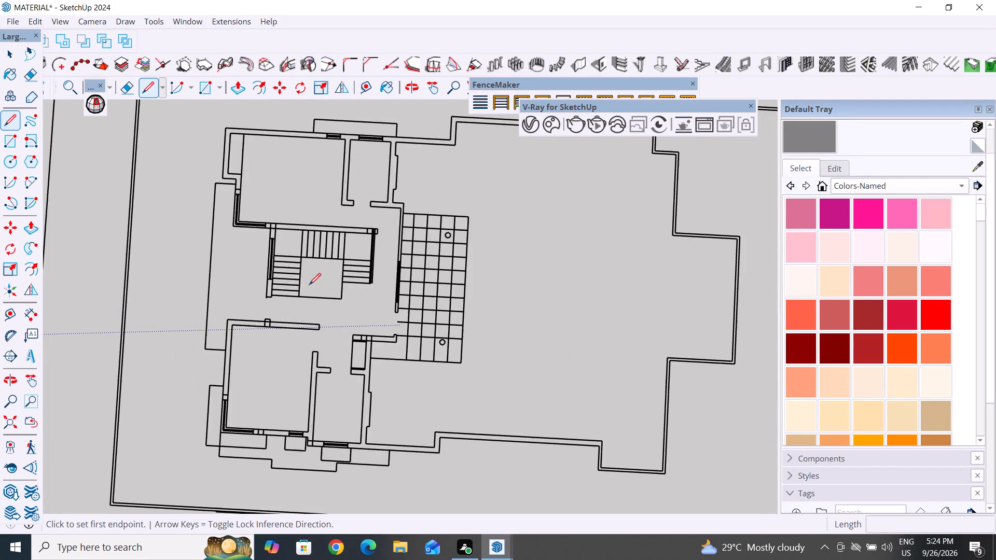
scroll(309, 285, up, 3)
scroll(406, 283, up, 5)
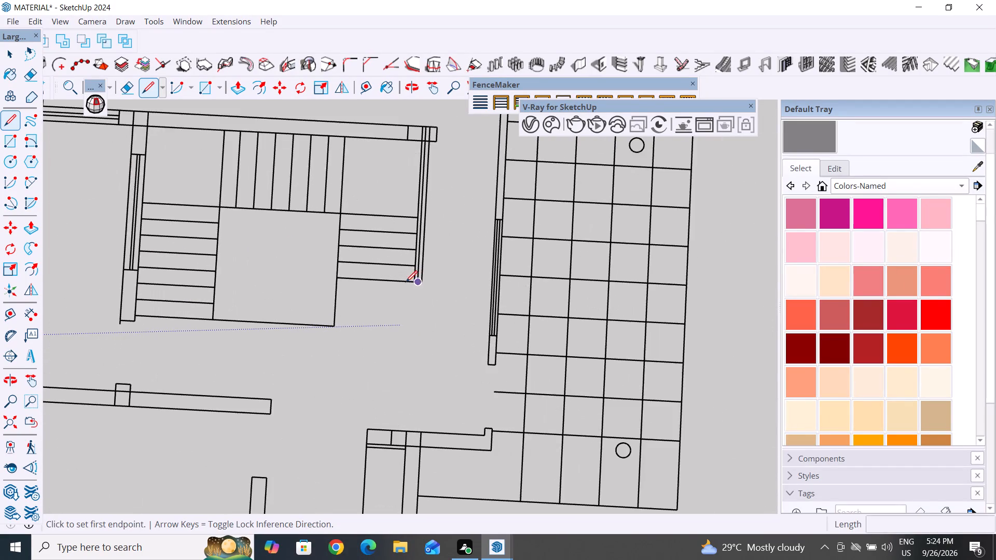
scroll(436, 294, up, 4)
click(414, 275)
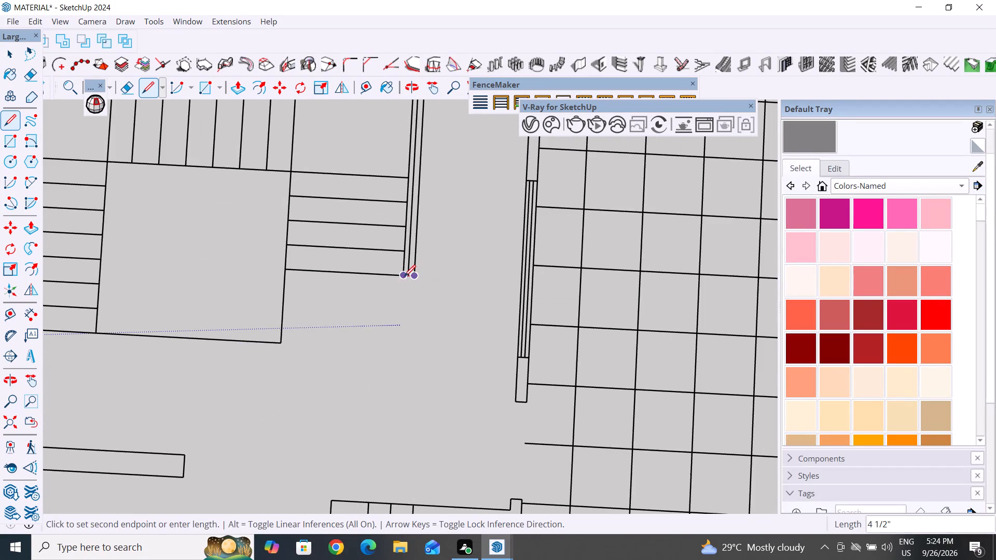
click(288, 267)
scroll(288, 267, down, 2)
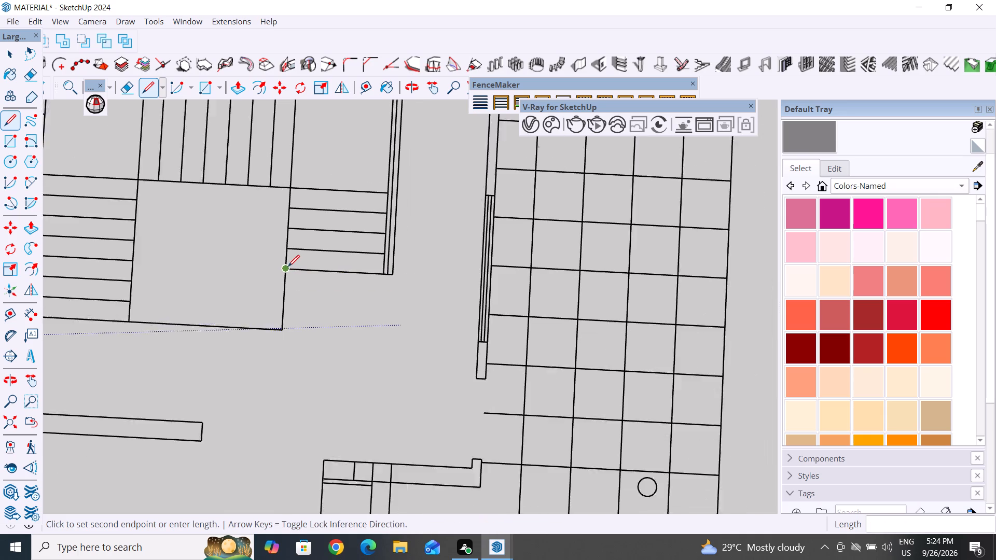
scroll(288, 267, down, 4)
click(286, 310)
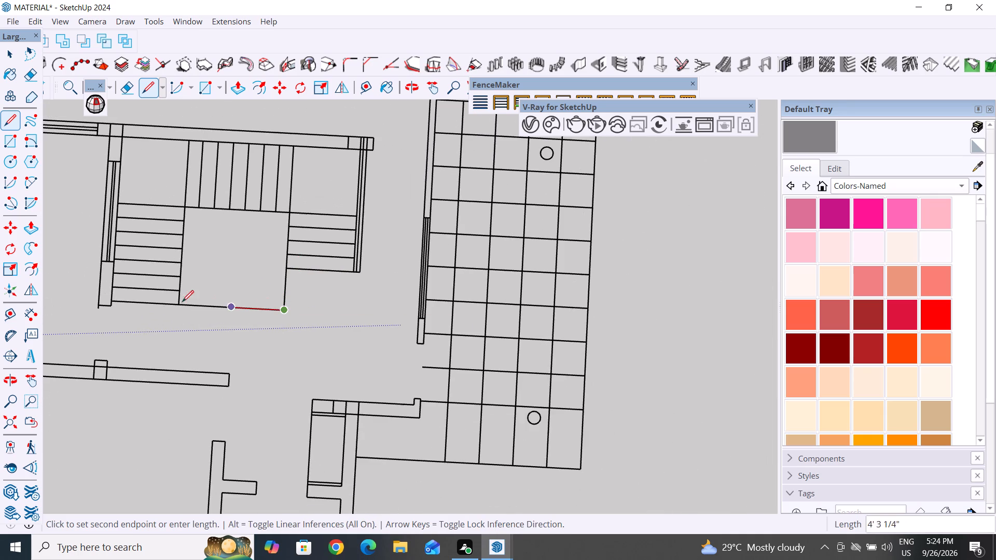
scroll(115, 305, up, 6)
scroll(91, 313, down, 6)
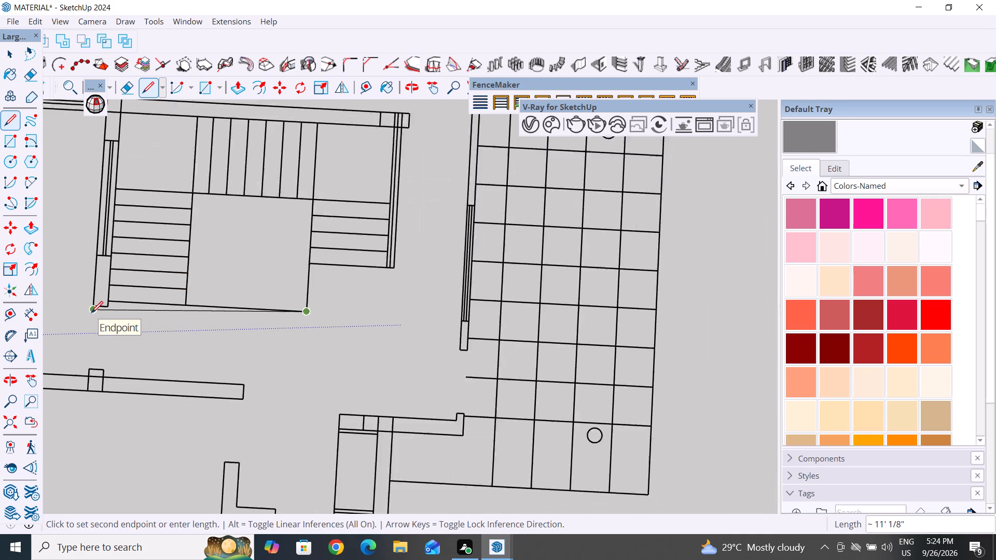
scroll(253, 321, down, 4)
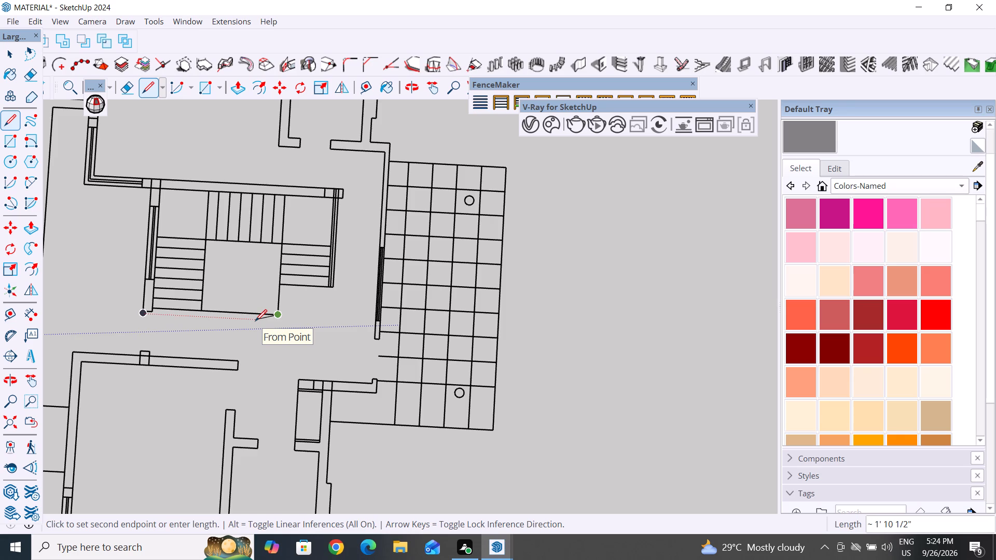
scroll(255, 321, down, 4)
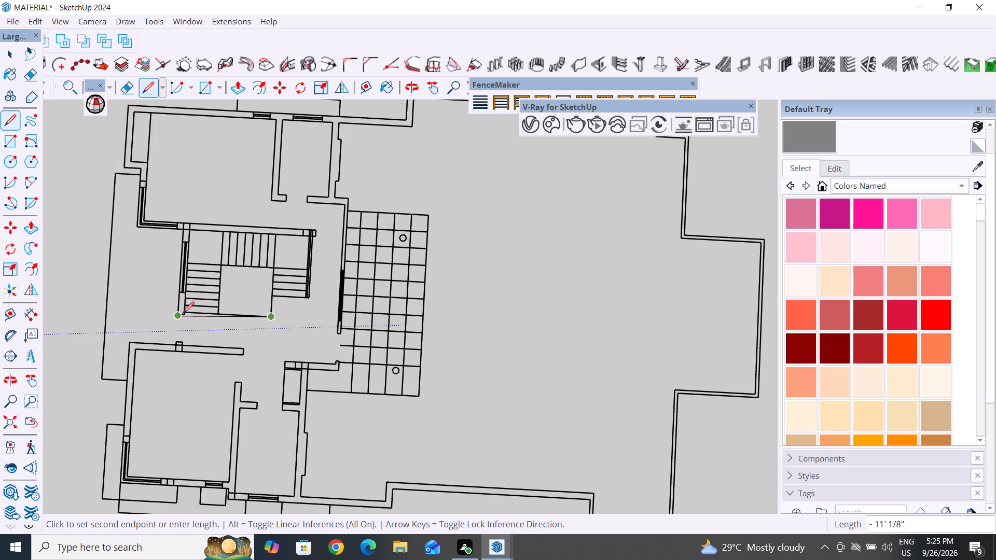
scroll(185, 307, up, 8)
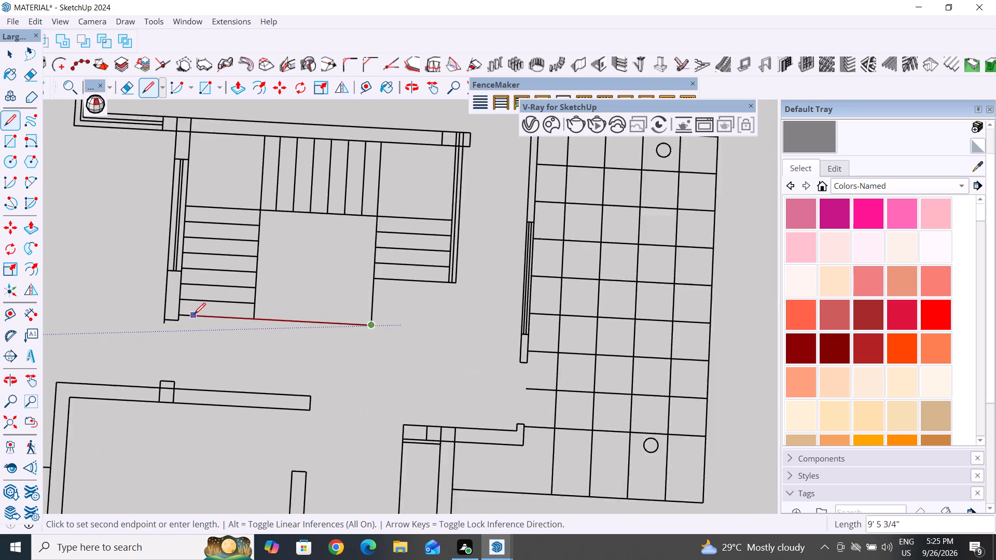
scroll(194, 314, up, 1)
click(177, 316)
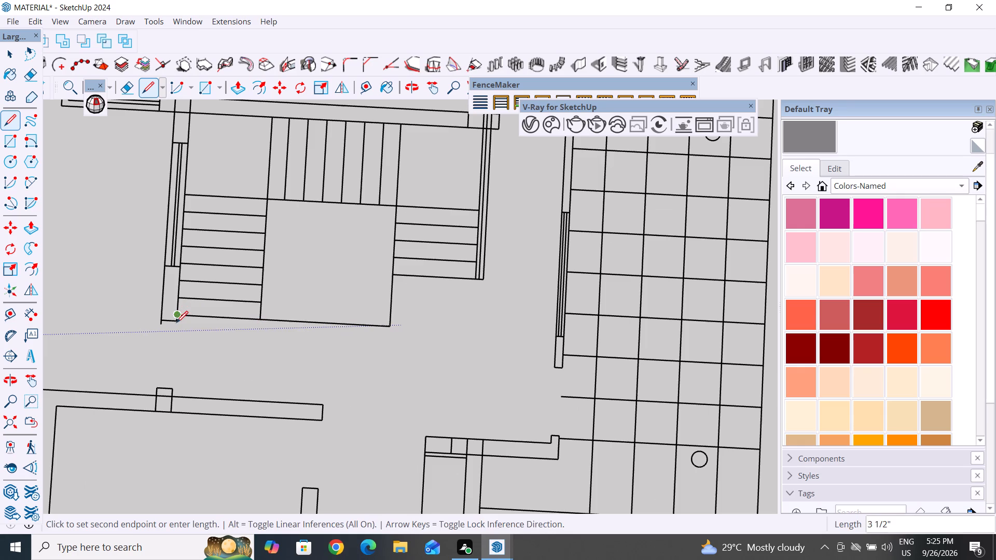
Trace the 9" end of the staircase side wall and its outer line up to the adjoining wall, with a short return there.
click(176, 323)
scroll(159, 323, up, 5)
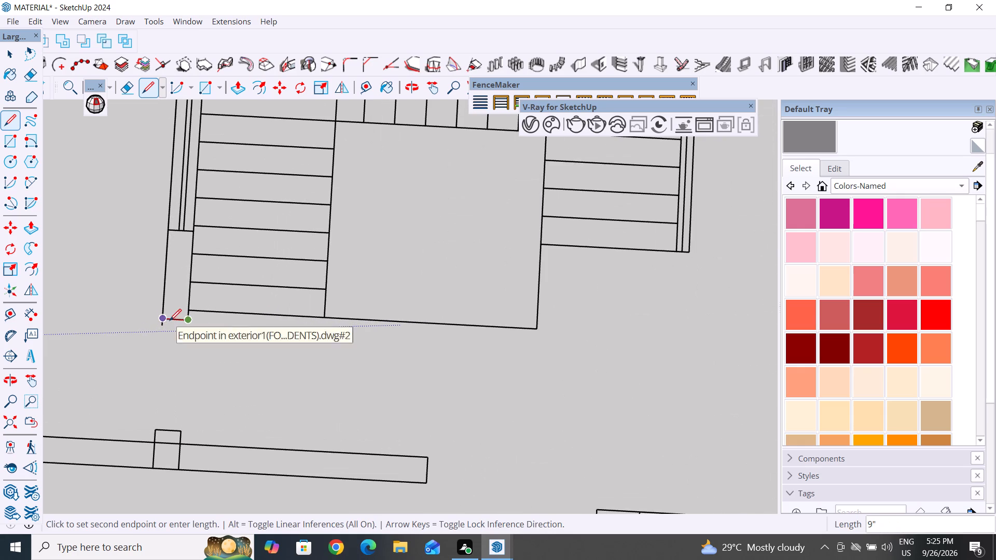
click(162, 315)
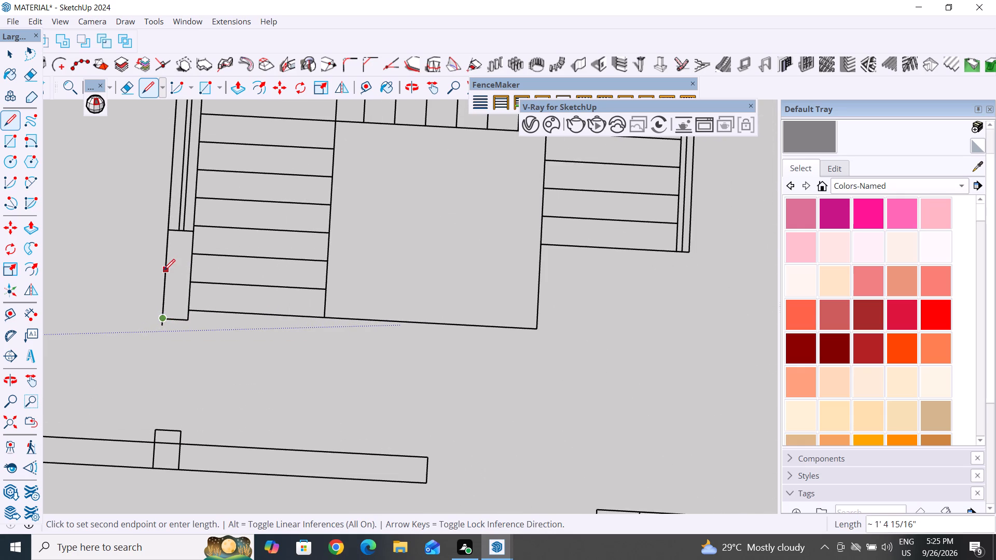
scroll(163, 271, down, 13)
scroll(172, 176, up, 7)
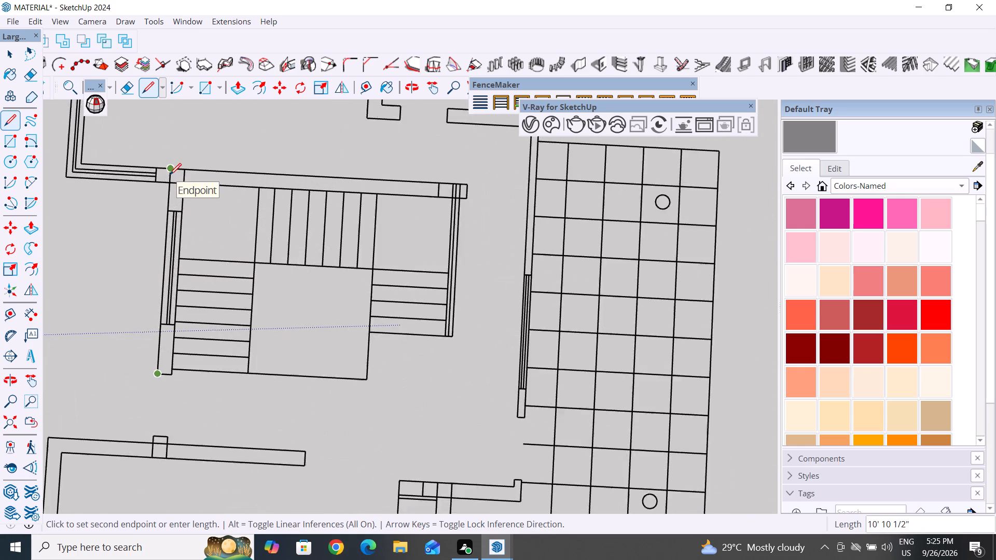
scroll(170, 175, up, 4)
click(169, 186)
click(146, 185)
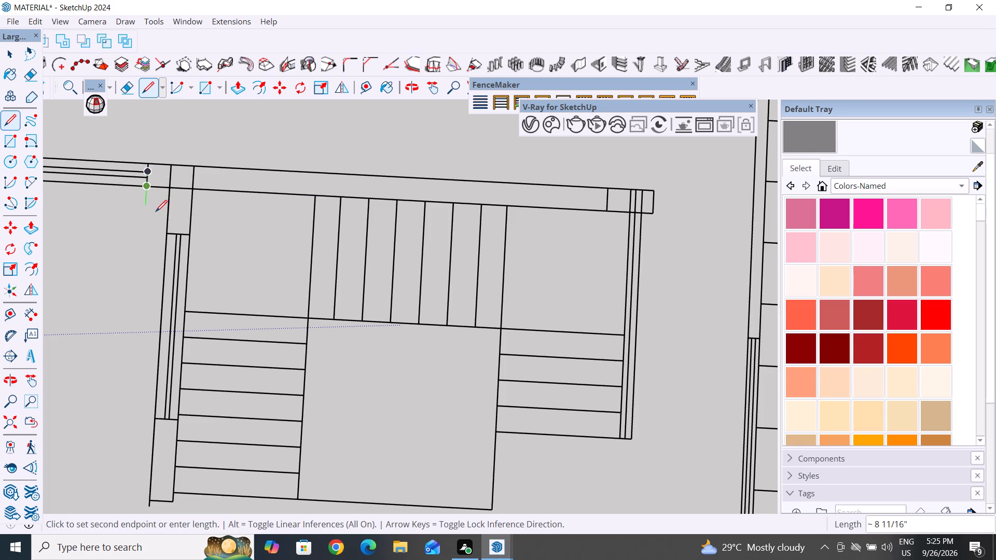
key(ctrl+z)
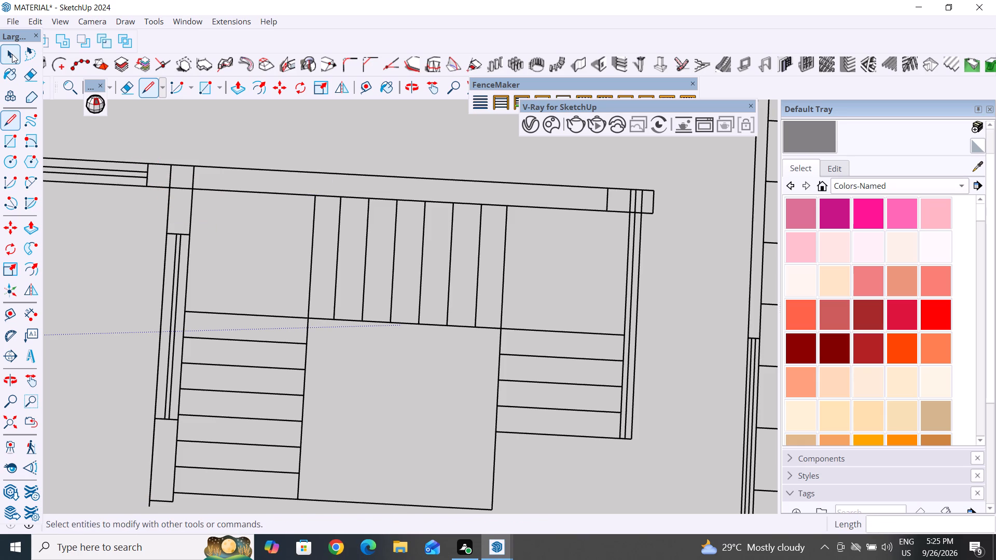
Hide the imported floor plan component so only the traced lines remain in view.
click(12, 54)
drag(511, 232, 463, 269)
right_click(463, 269)
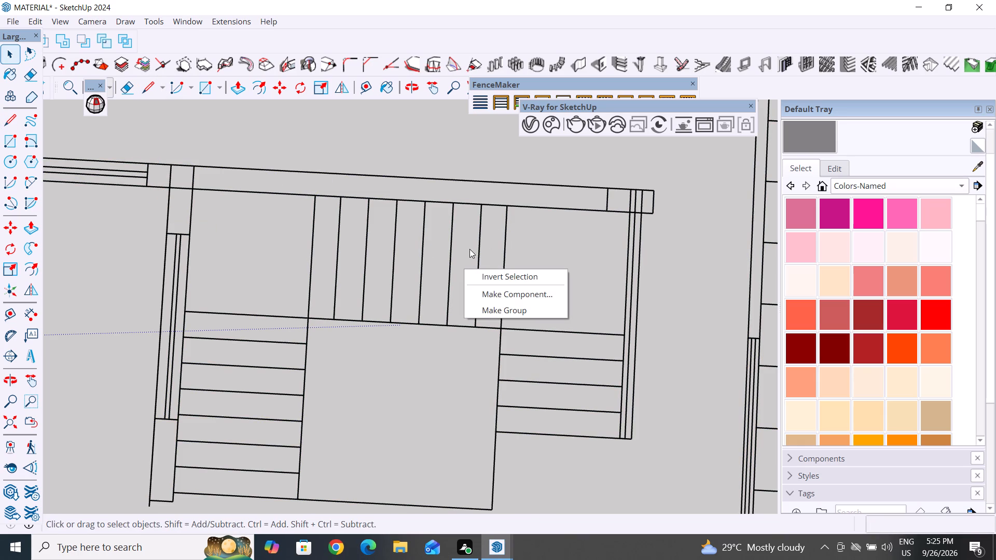
click(481, 215)
drag(532, 242, 457, 288)
right_click(457, 282)
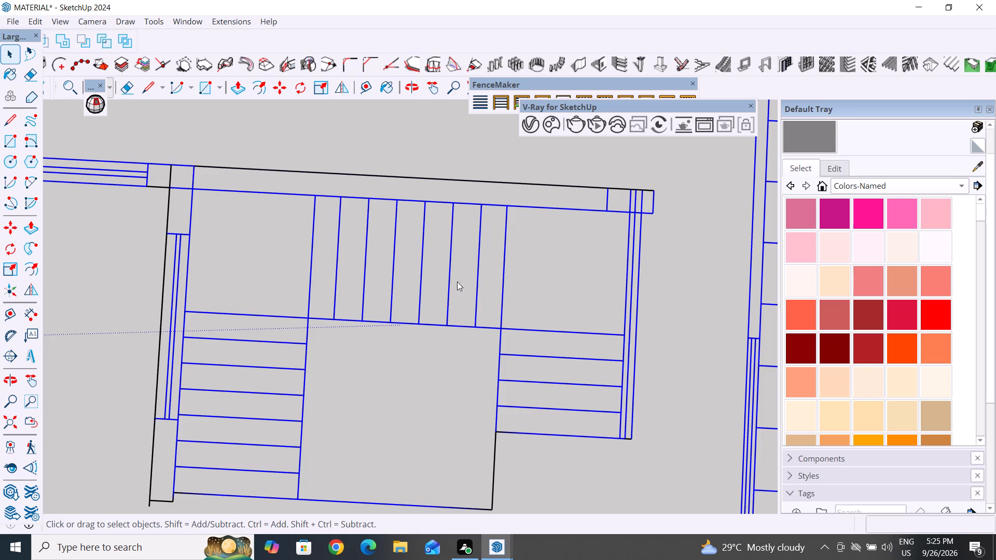
click(420, 267)
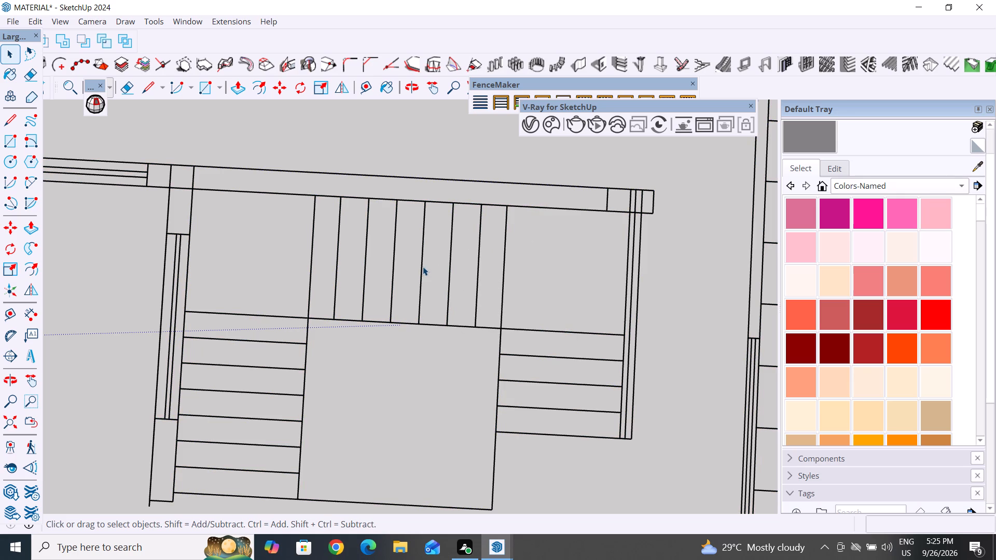
click(423, 267)
right_click(423, 267)
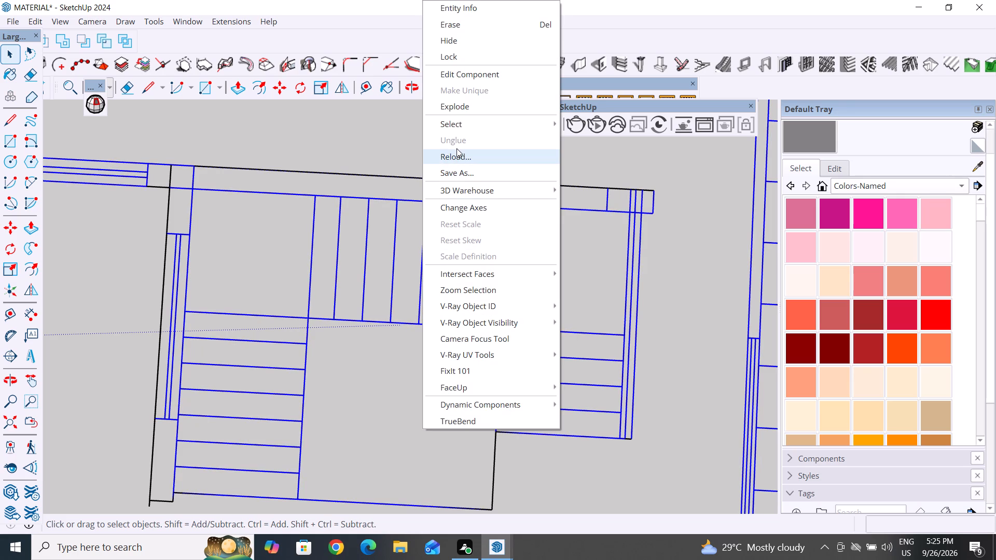
click(458, 37)
Erase all of the traced lines around the staircase.
scroll(514, 314, down, 8)
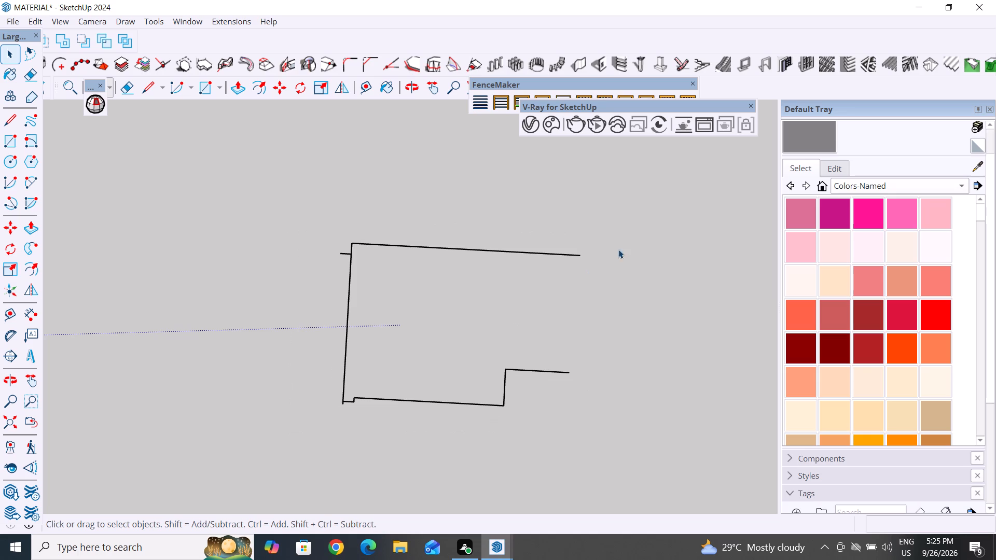
drag(649, 209, 281, 455)
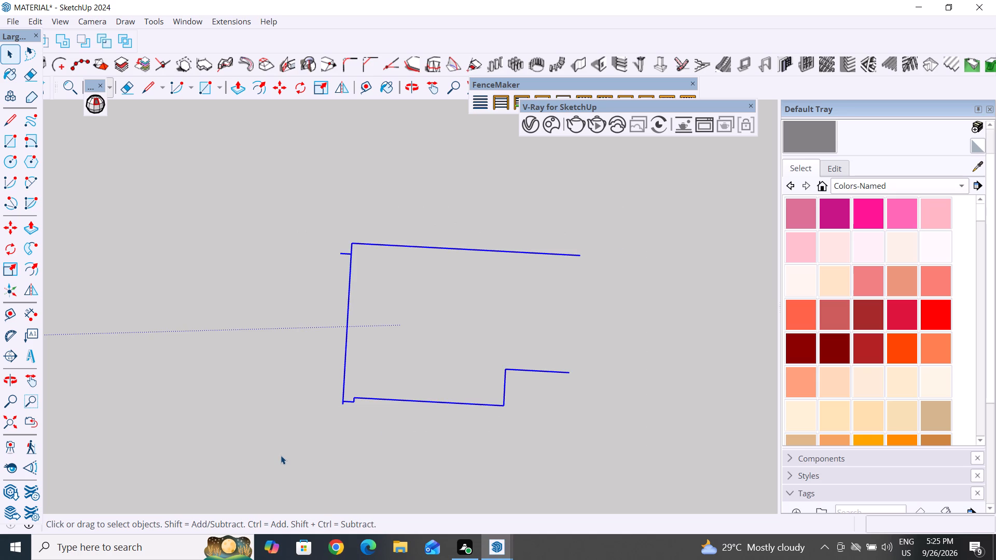
key(Delete)
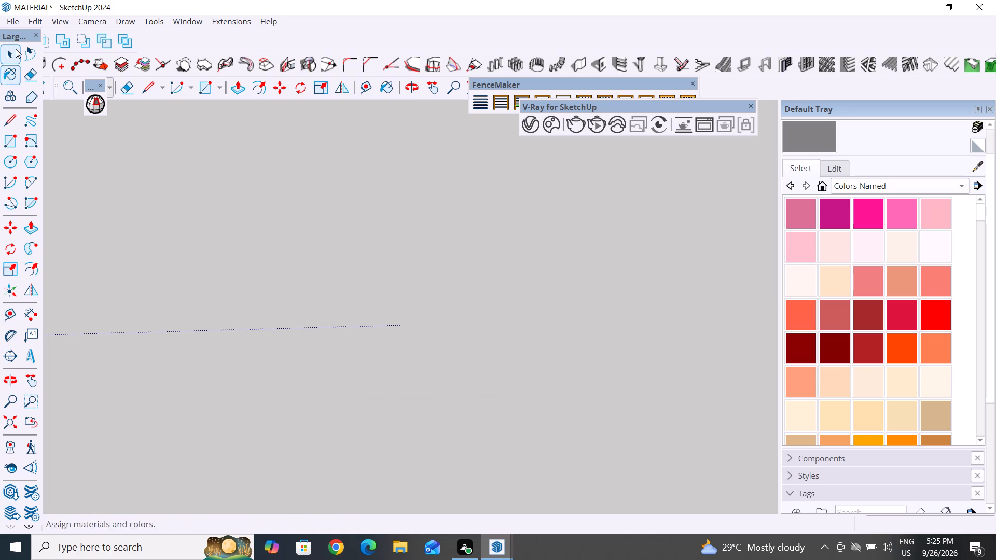
Unhide all hidden objects to bring back the floor plans.
click(16, 19)
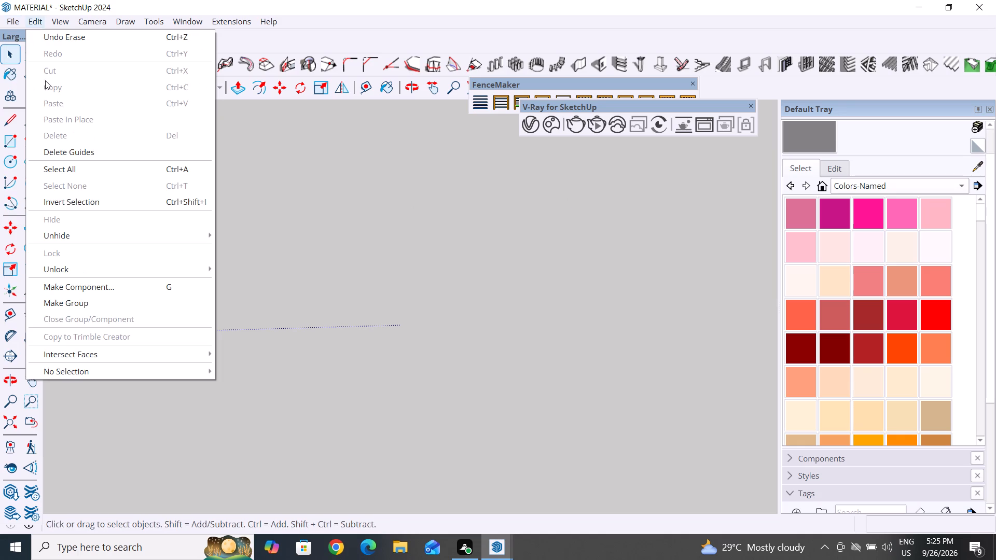
click(80, 235)
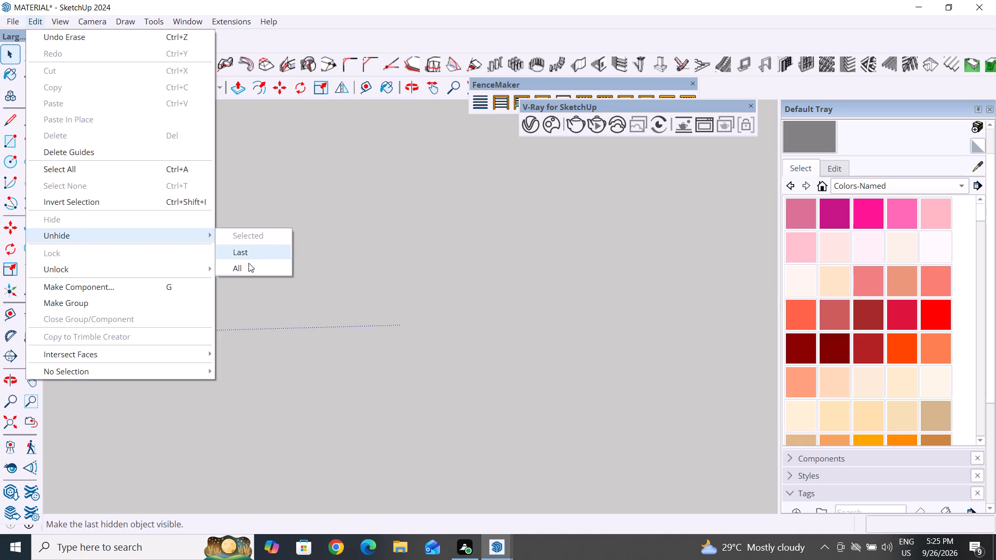
click(248, 270)
Trace the short free end of the staircase's back wall and its outer line about 15' 9" to the opposite corner.
scroll(386, 340, down, 8)
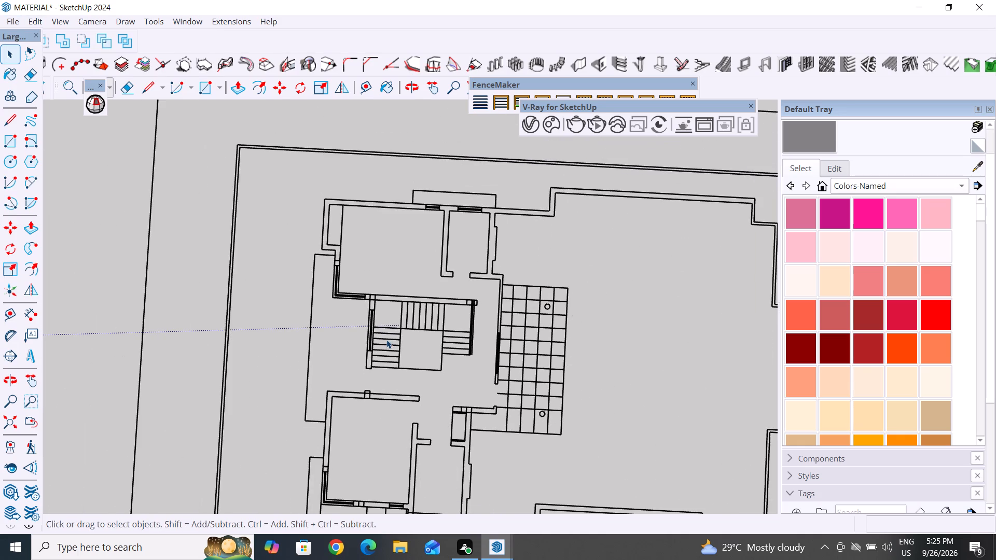
scroll(386, 340, down, 8)
scroll(455, 468, up, 5)
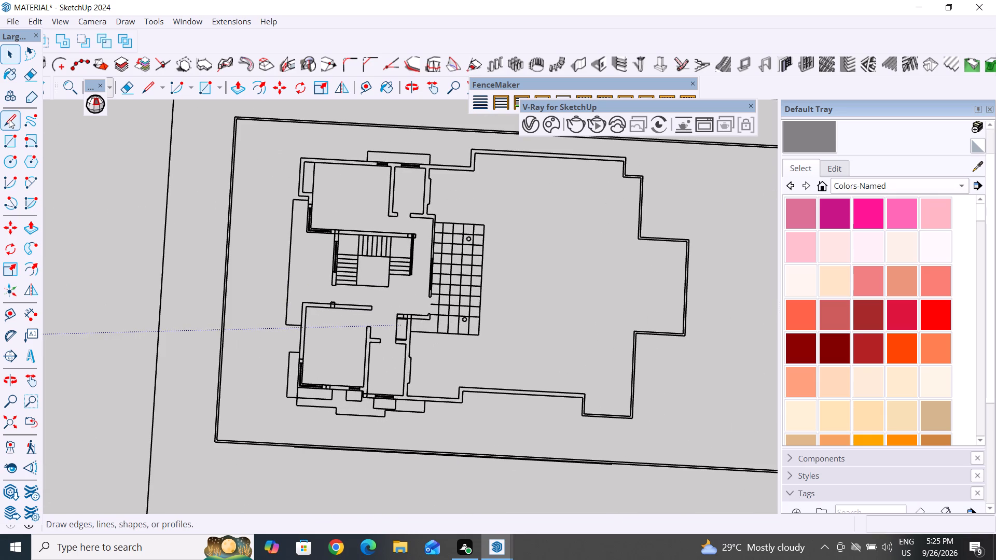
click(9, 119)
scroll(329, 246, up, 4)
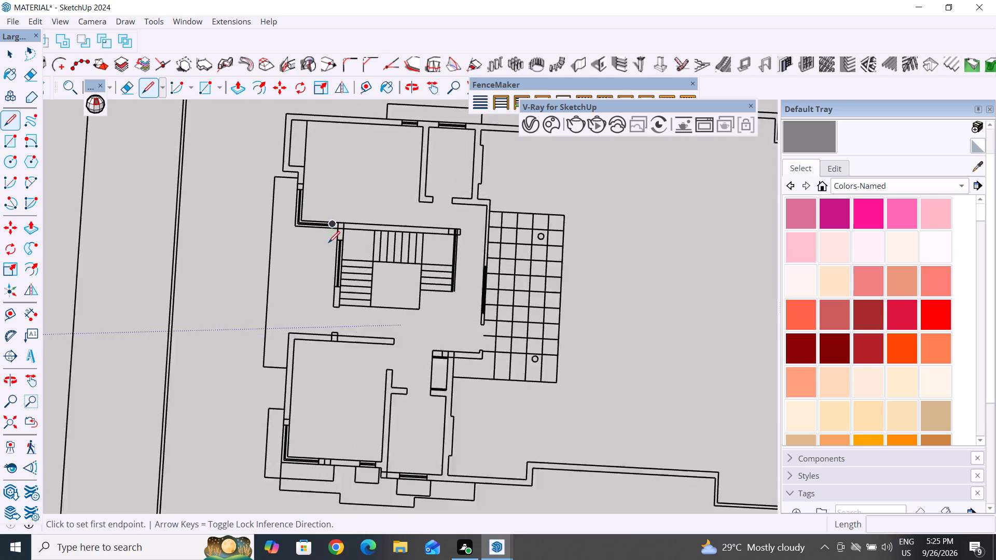
scroll(328, 243, up, 2)
scroll(503, 268, up, 5)
scroll(500, 186, up, 7)
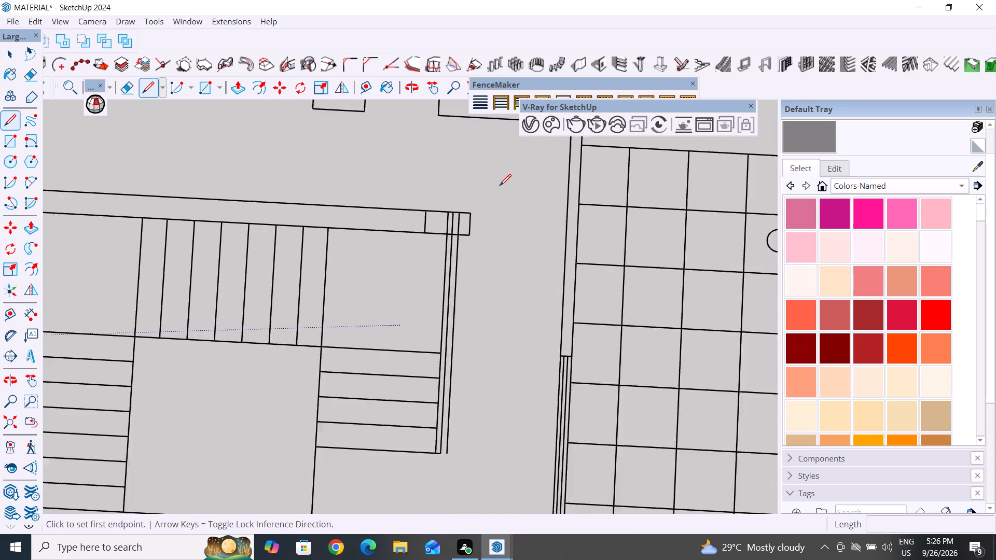
scroll(500, 186, up, 8)
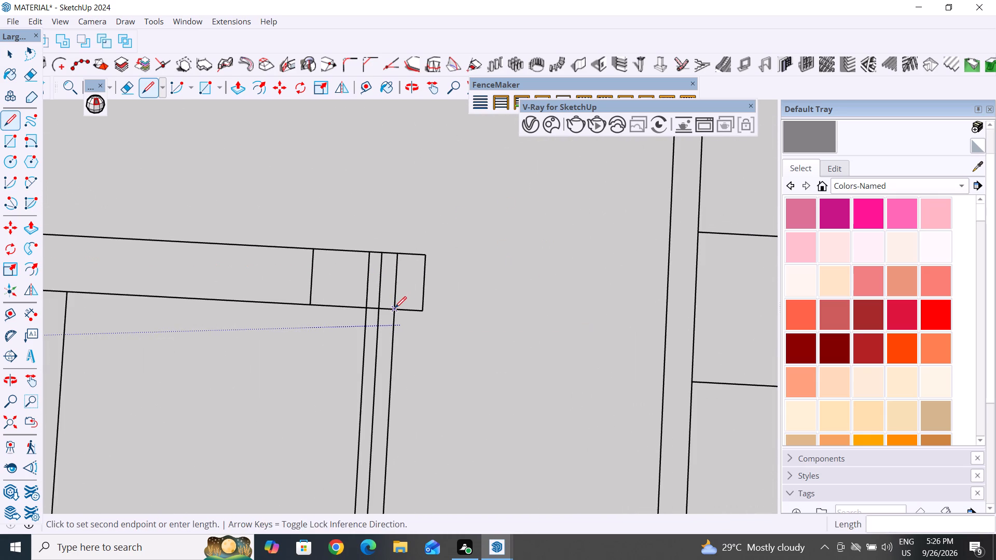
click(395, 308)
click(424, 313)
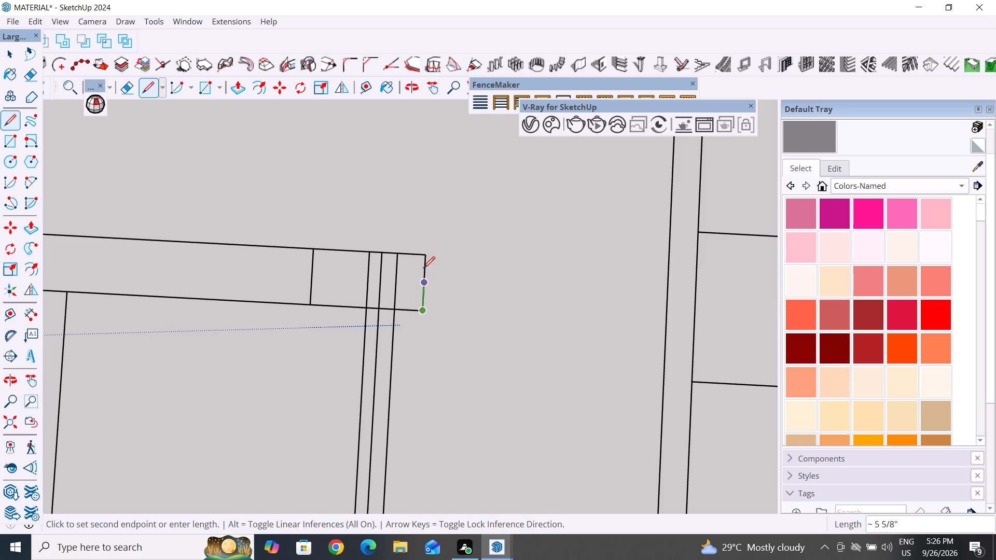
click(424, 256)
scroll(425, 255, down, 12)
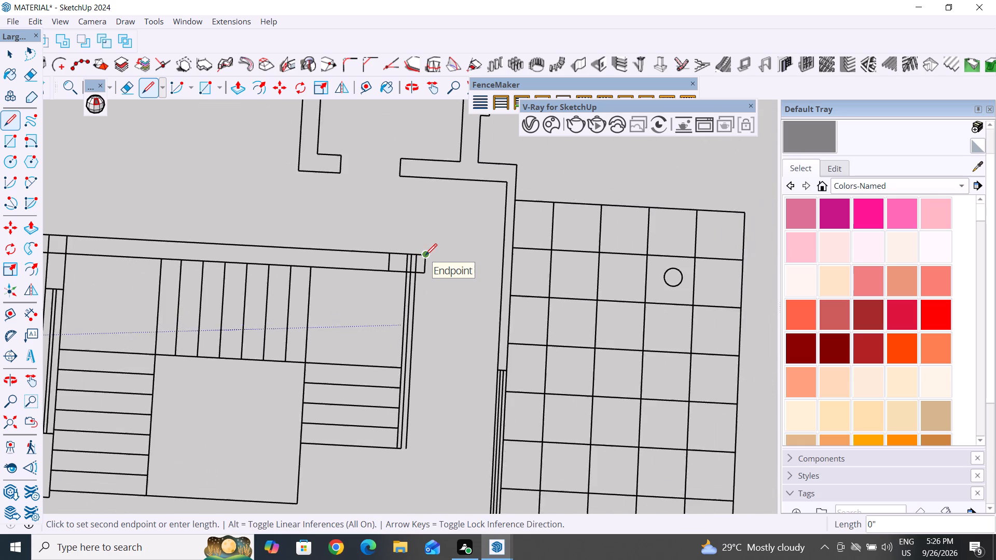
scroll(425, 255, down, 6)
scroll(225, 241, up, 6)
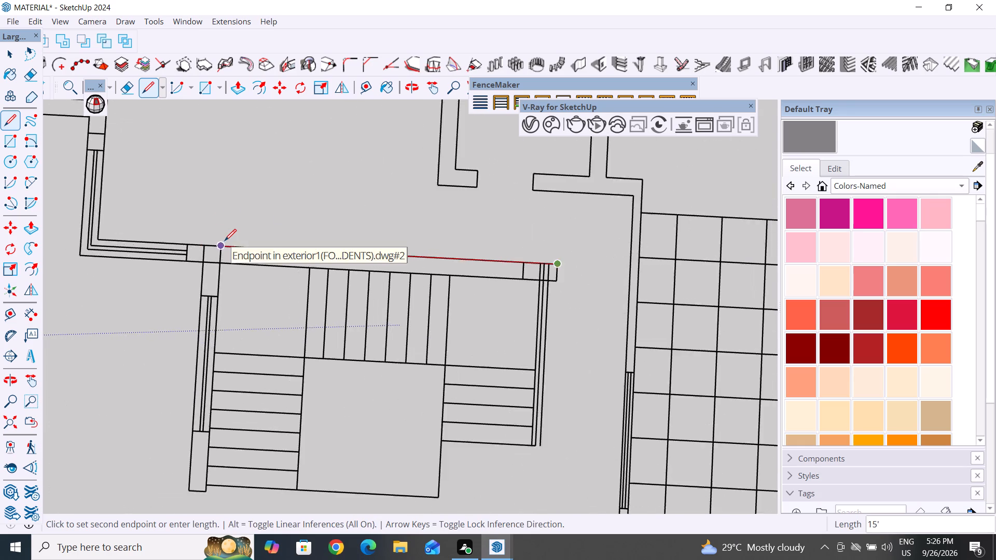
scroll(225, 241, up, 8)
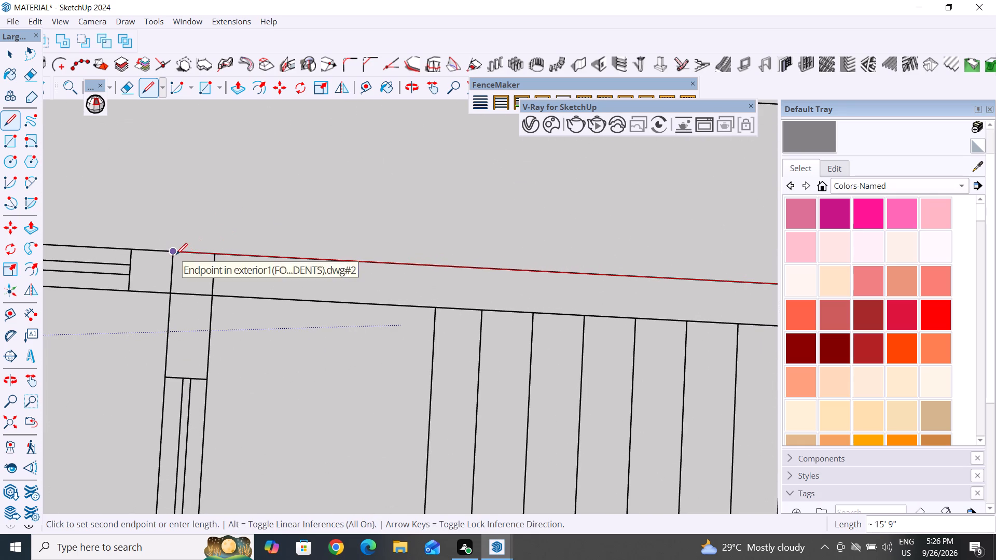
click(173, 253)
Trace the outer line of the staircase's windowed side wall, its end, and the short return up to the last tread.
scroll(173, 253, down, 18)
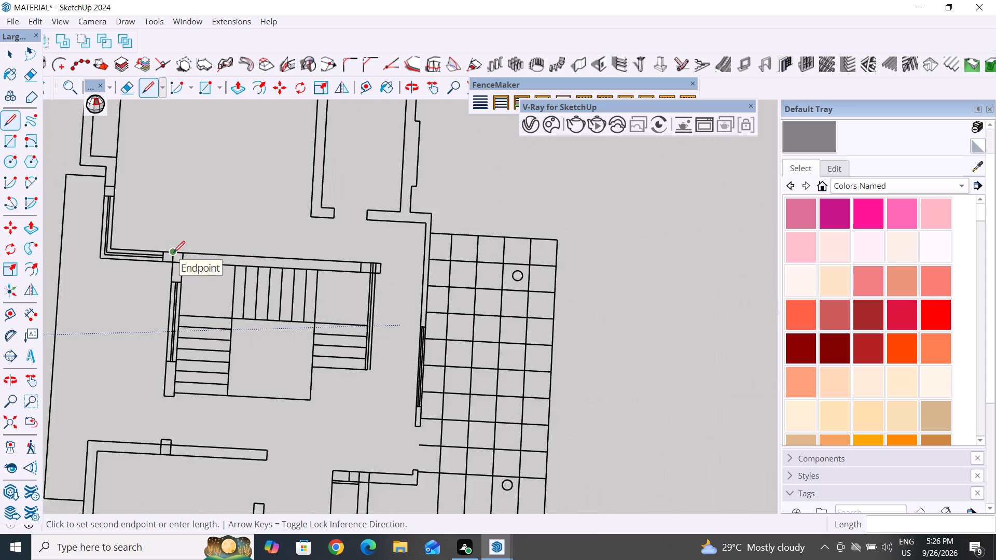
scroll(163, 384, up, 14)
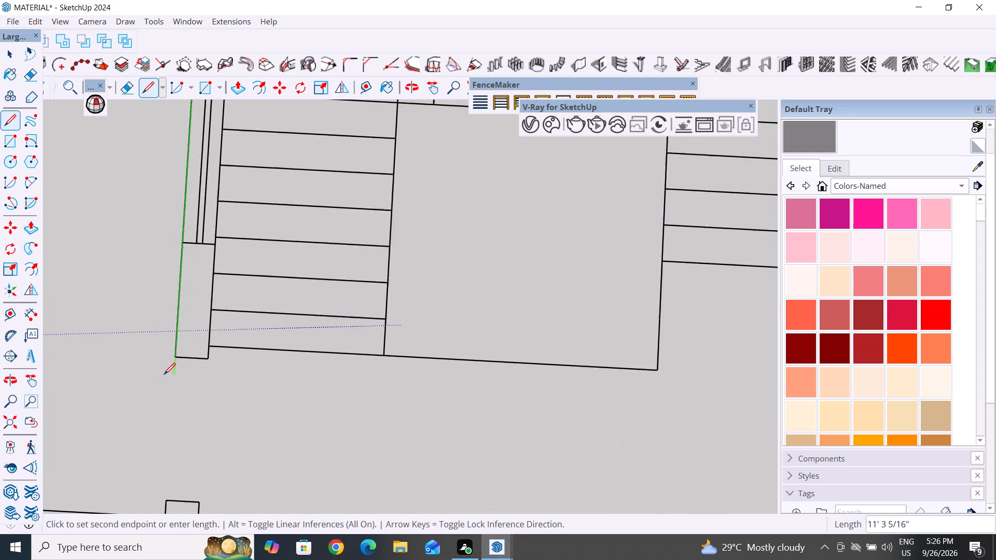
scroll(164, 374, up, 5)
click(183, 348)
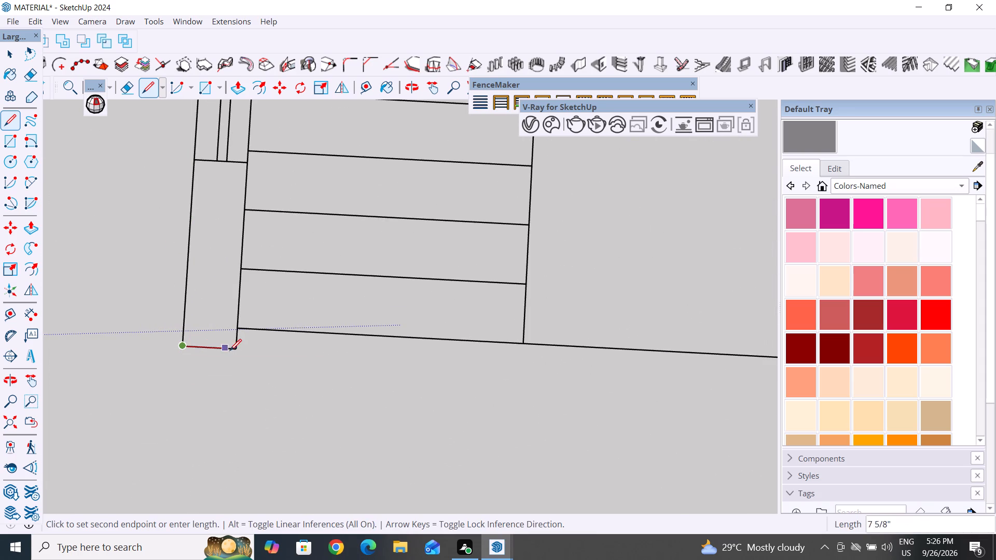
click(234, 351)
click(239, 330)
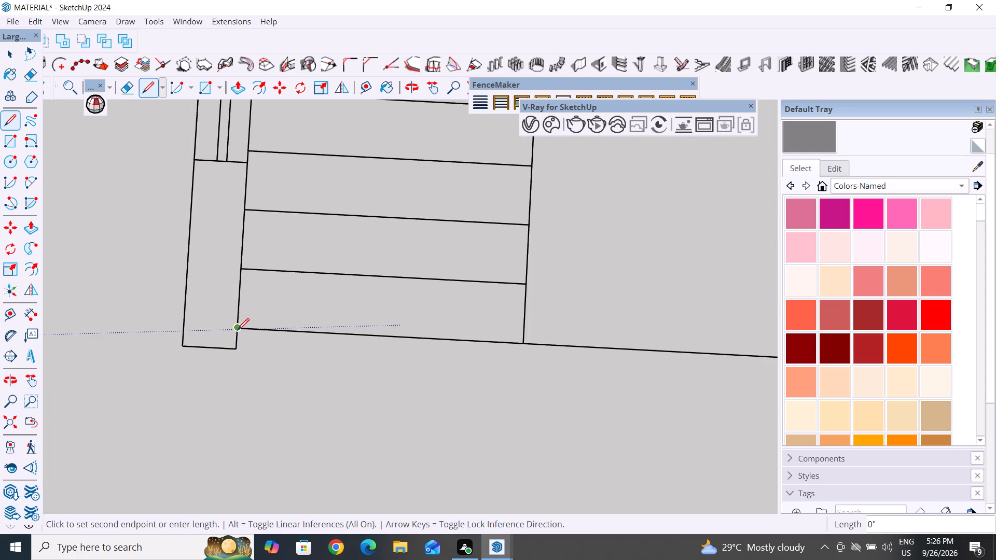
Close the staircase outline with segments of 10' 3", 2' 6" and 4' 4 1/2", then 7' 4" back to the starting point.
scroll(238, 330, down, 17)
scroll(370, 338, up, 13)
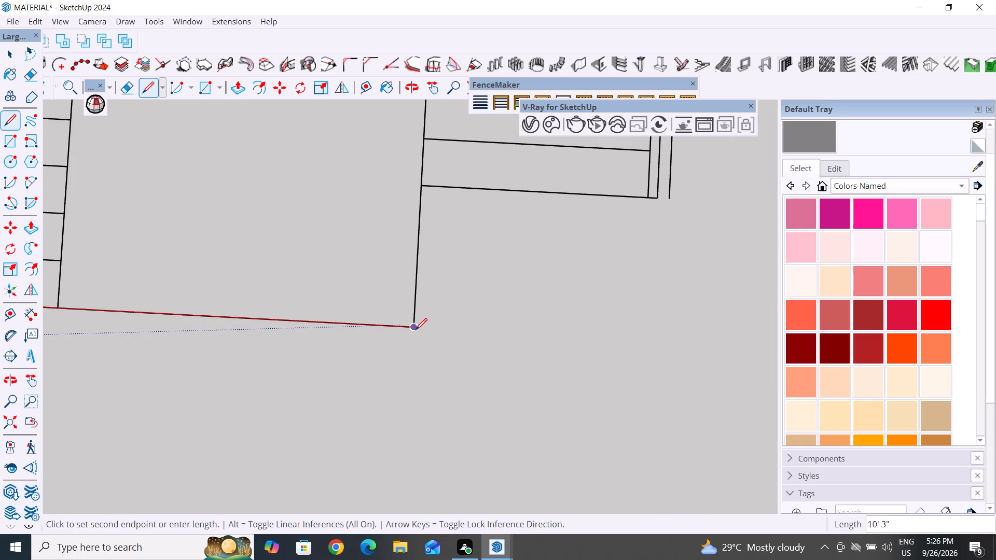
click(416, 328)
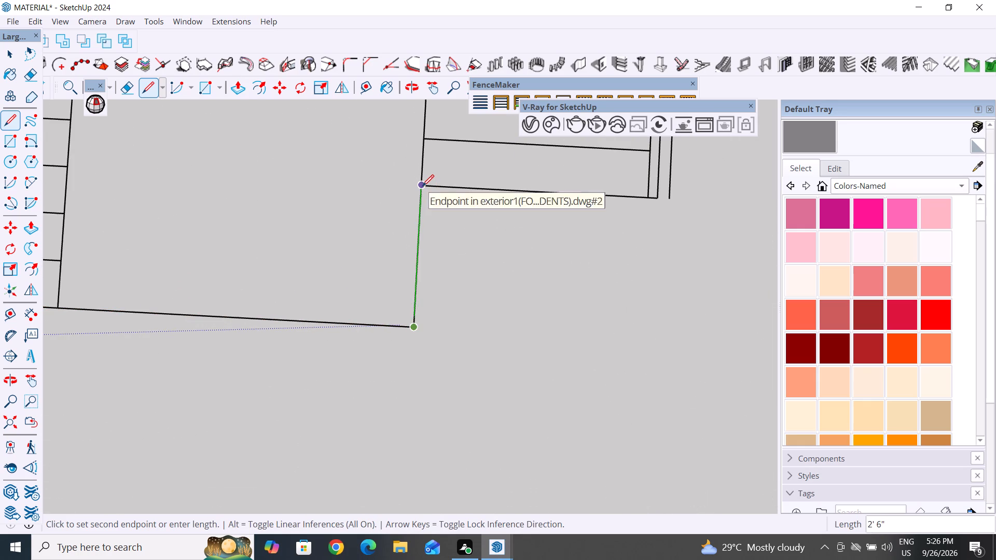
click(422, 186)
scroll(422, 186, down, 12)
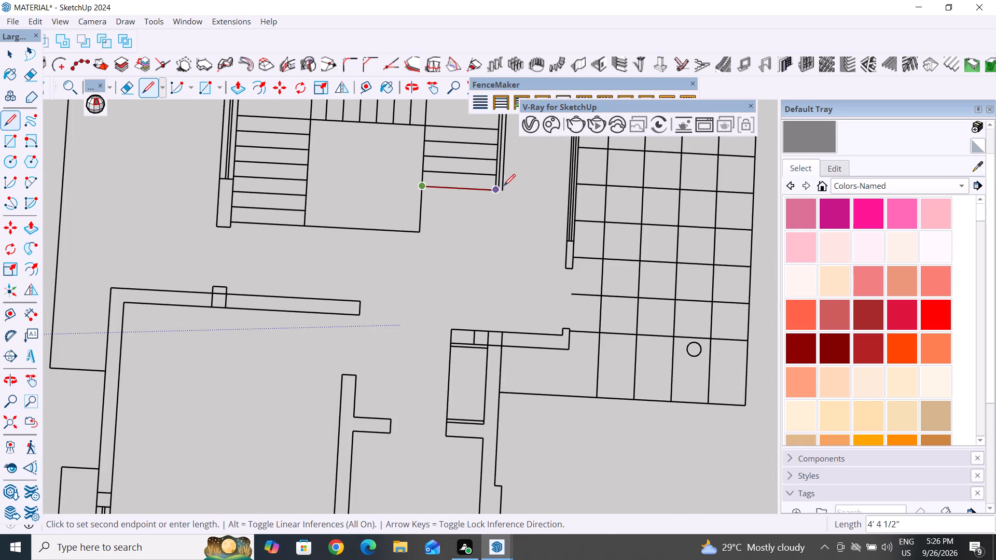
scroll(508, 188, up, 11)
click(491, 193)
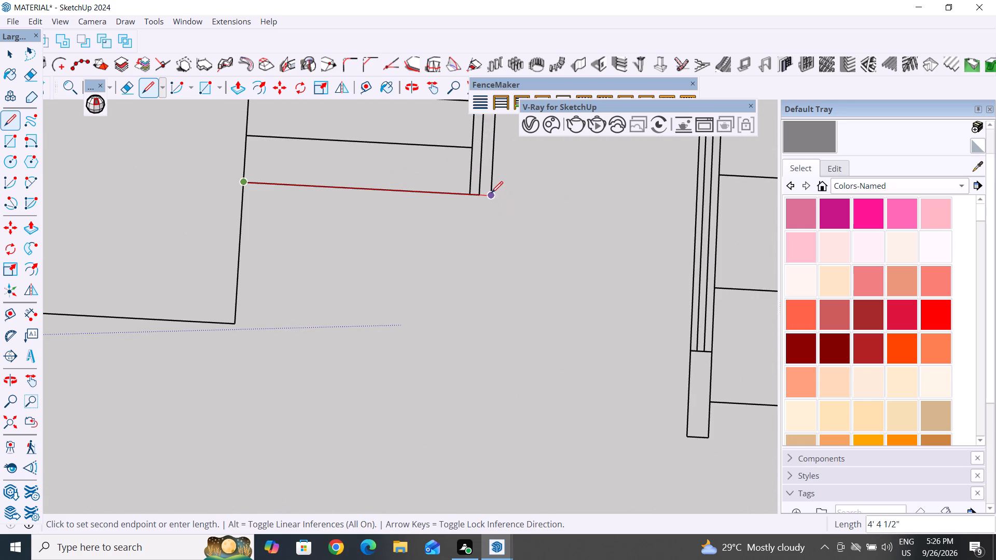
scroll(454, 255, down, 20)
scroll(454, 255, down, 1)
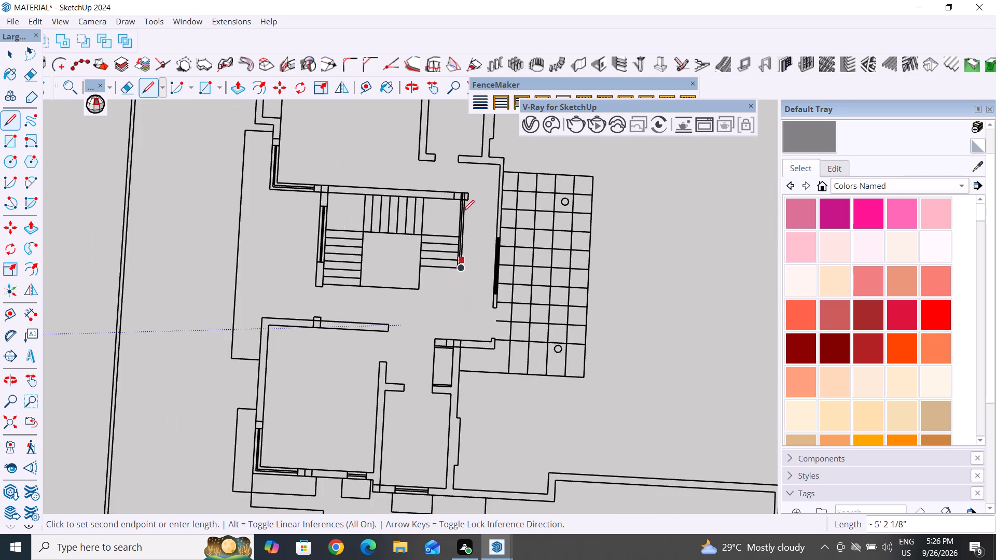
scroll(463, 207, up, 17)
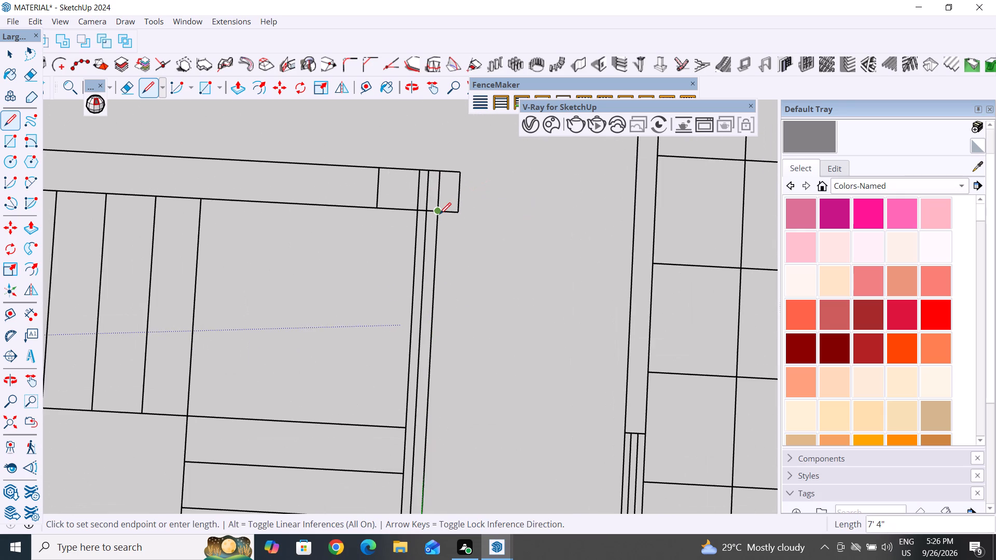
click(439, 214)
click(12, 54)
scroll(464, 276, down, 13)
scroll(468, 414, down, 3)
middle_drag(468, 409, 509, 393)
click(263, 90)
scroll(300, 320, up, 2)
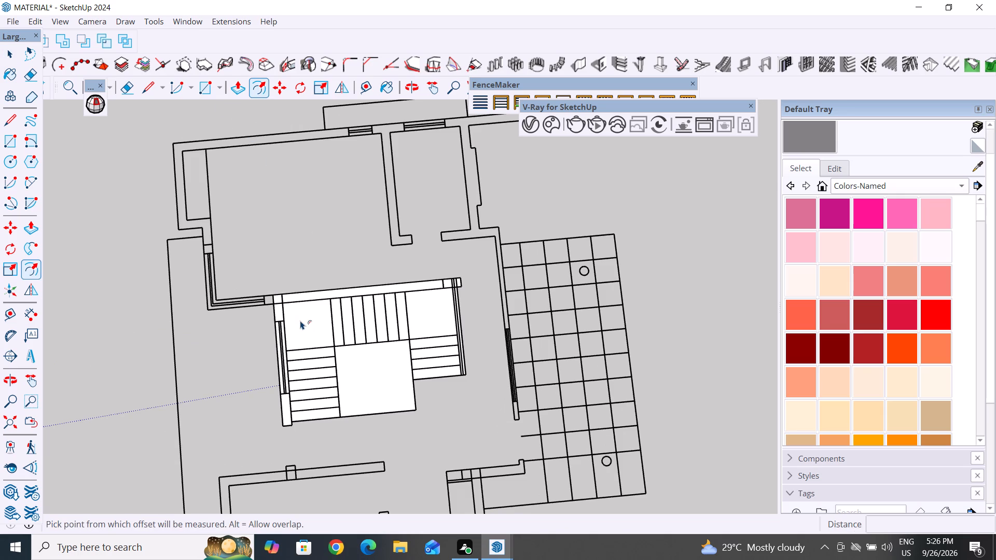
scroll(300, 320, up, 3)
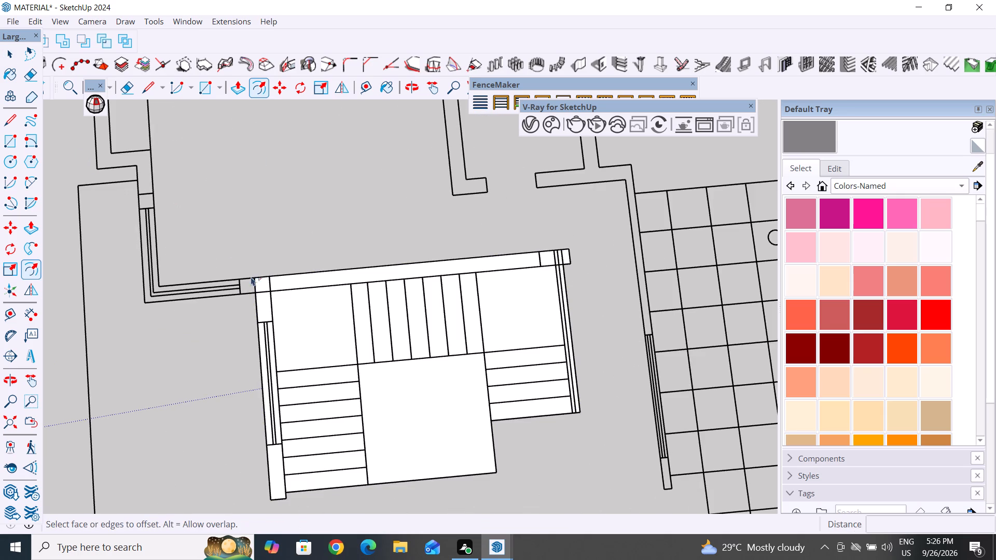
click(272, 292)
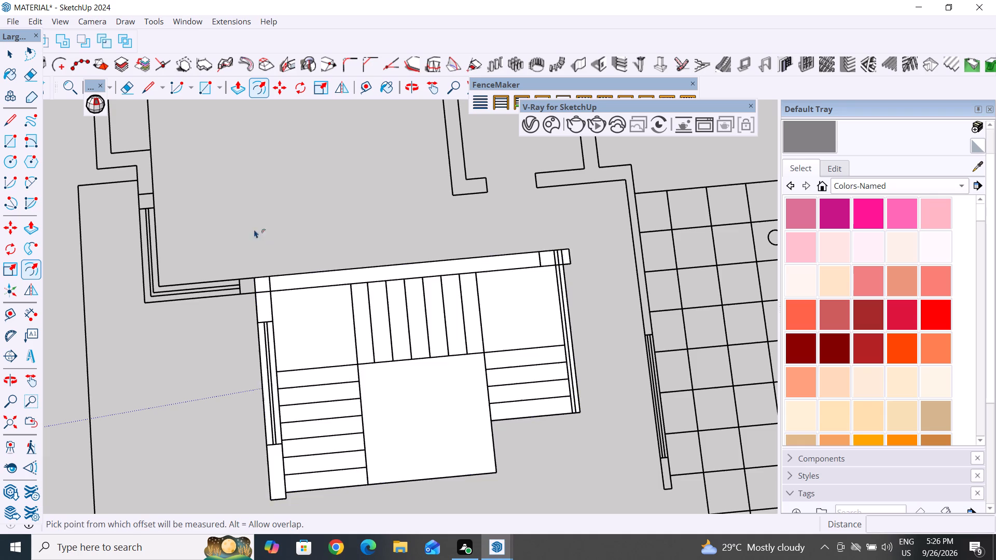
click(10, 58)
Offset the traced staircase outline inward by about 9" to form a wall-width strip.
click(258, 87)
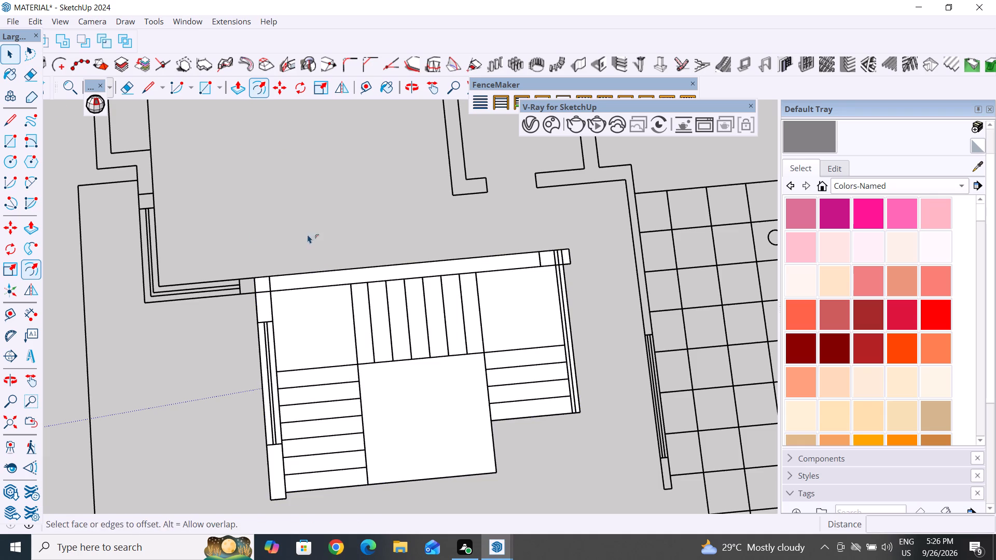
scroll(323, 278, up, 7)
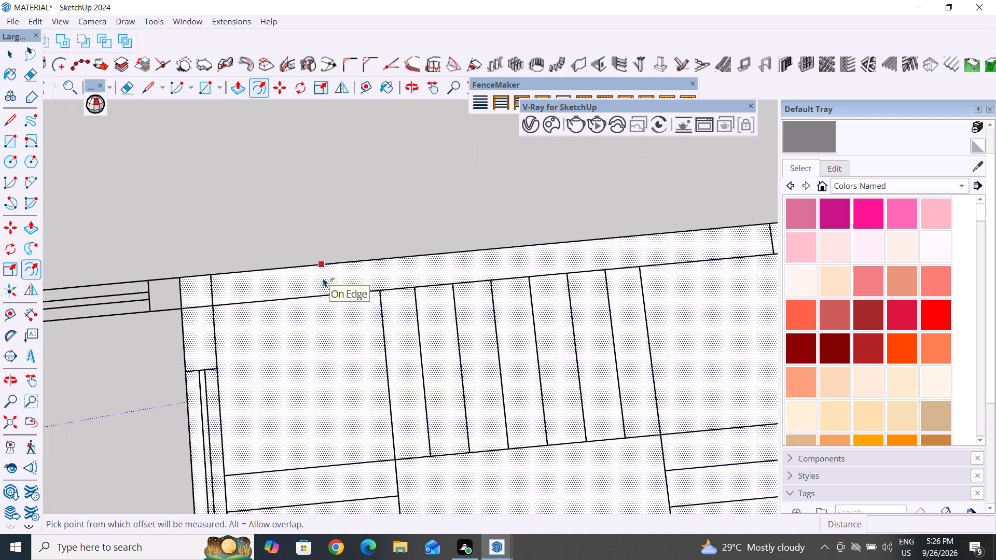
click(322, 264)
drag(322, 269, 348, 296)
click(10, 53)
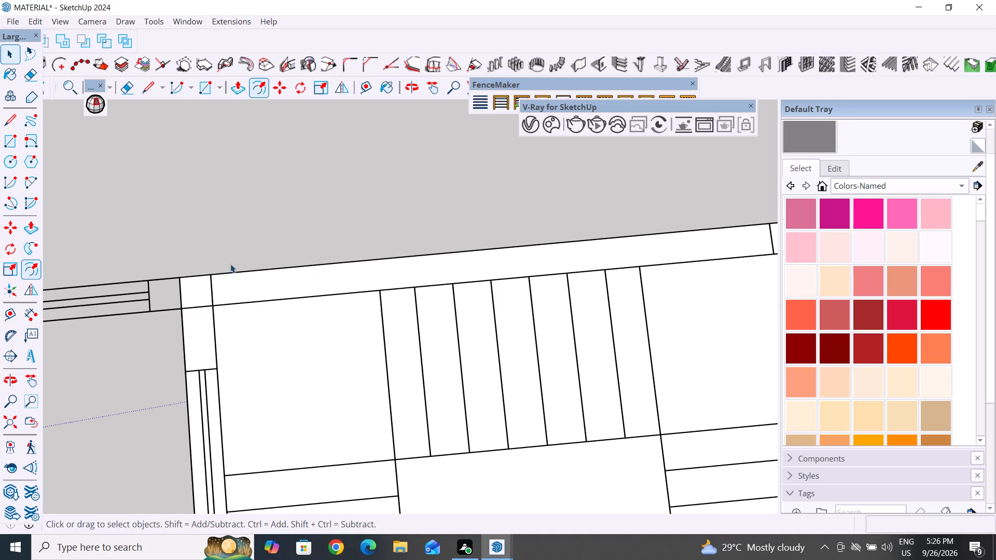
Delete the inner face of the staircase outline, leaving only the offset strip.
click(320, 330)
key(Delete)
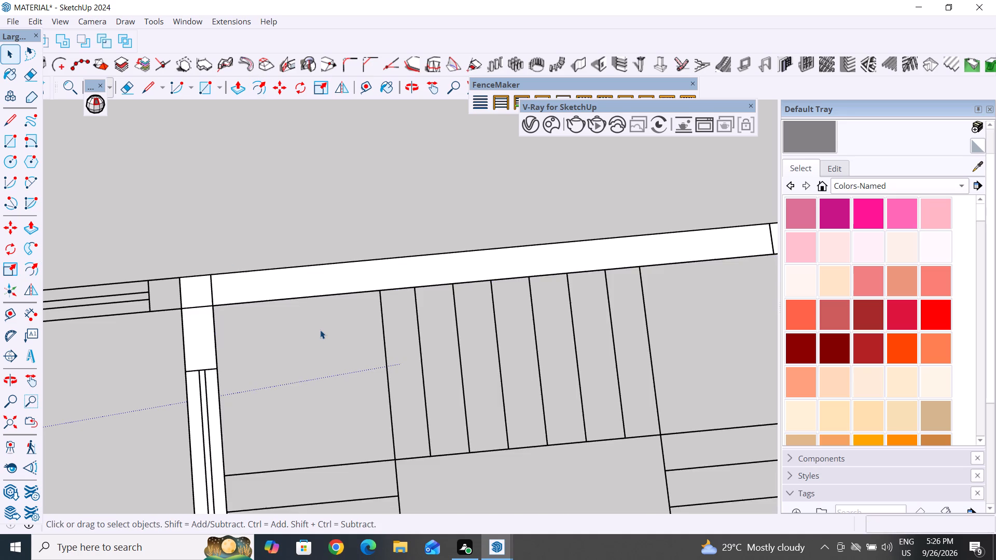
Draw a 9" line across the offset strip at the stepped inner corner beside the short flight.
scroll(320, 330, down, 9)
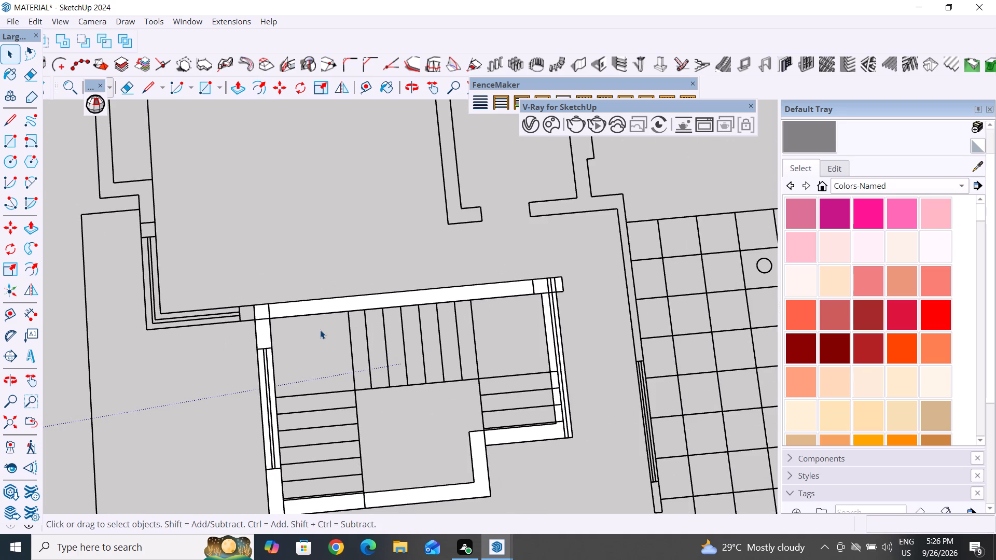
scroll(320, 330, down, 4)
middle_drag(363, 436, 339, 353)
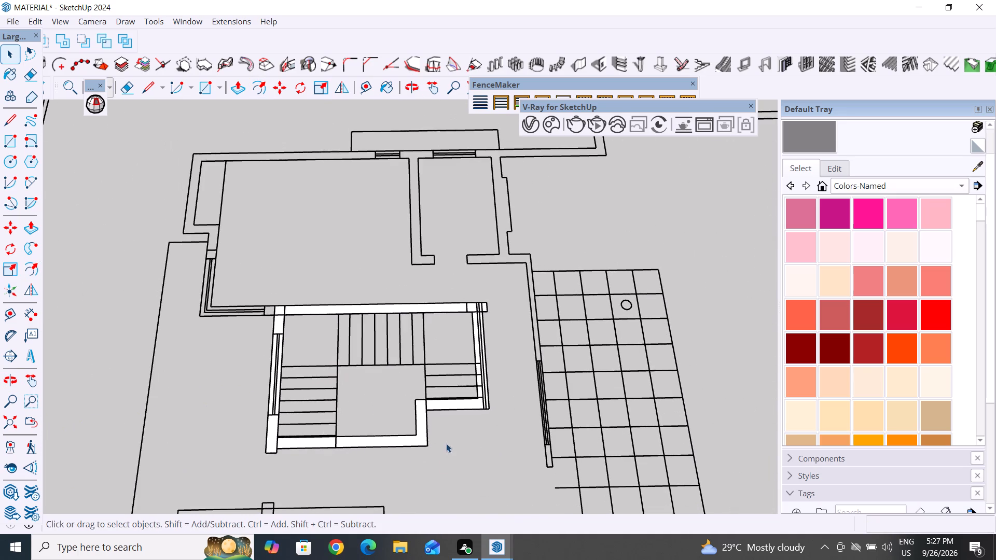
scroll(446, 442, up, 4)
scroll(512, 398, up, 3)
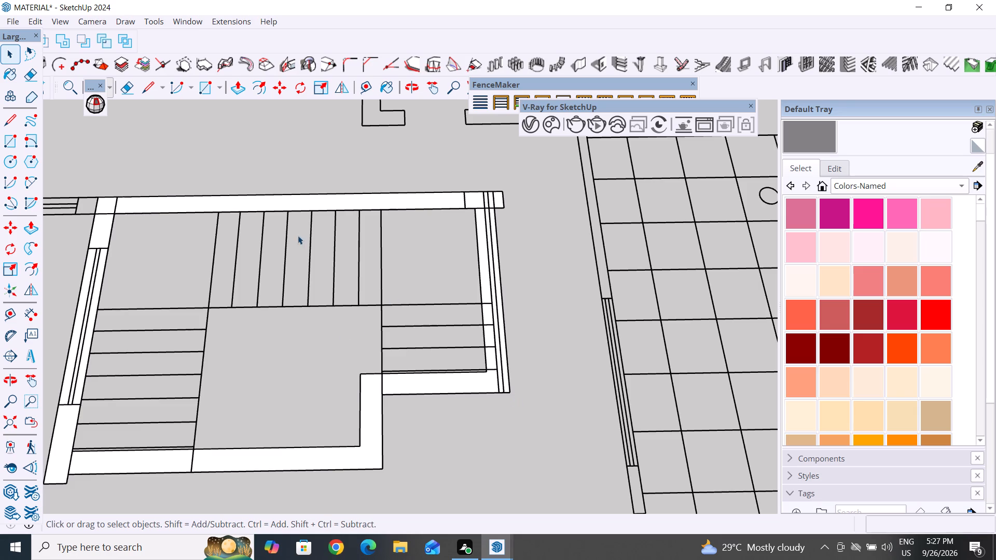
click(13, 120)
scroll(376, 372, up, 5)
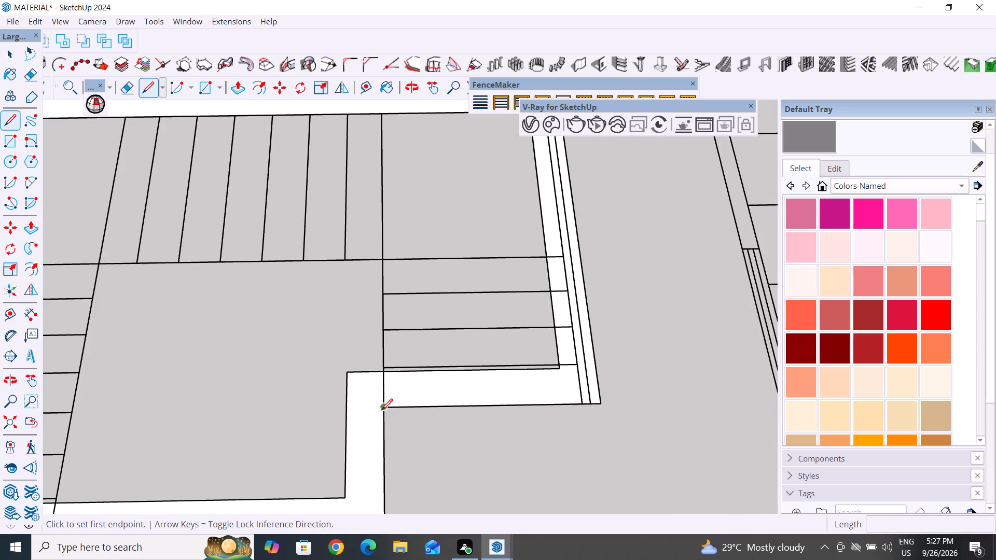
click(381, 410)
click(381, 372)
key(space)
click(7, 54)
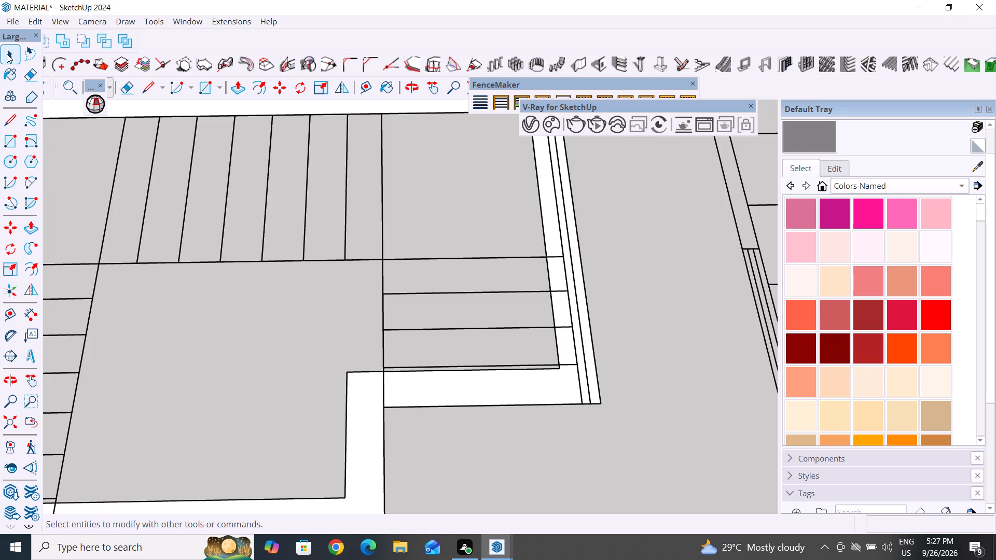
Draw a line across the strip from the short flight's last tread along the side wall's inner line to the outer edge.
click(5, 121)
scroll(627, 455, up, 2)
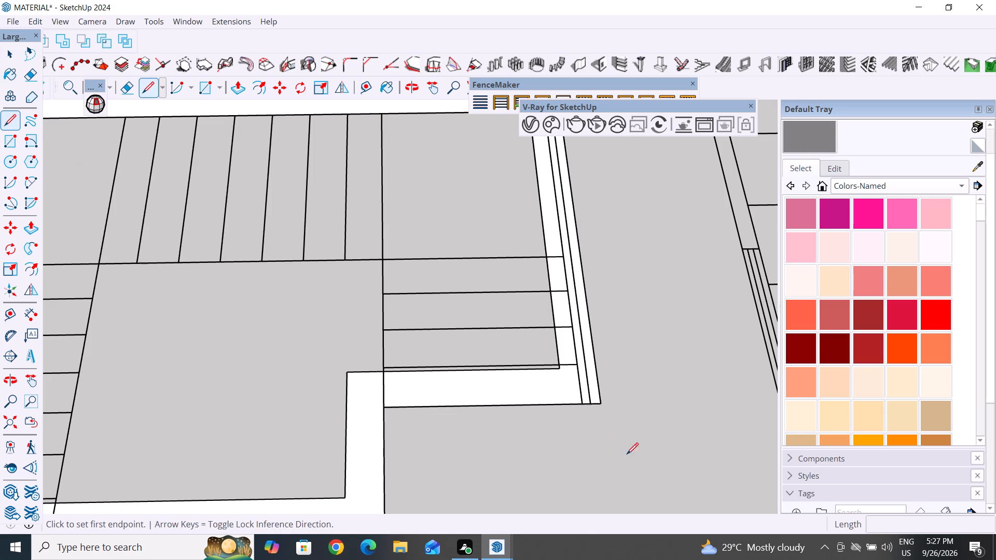
scroll(627, 454, up, 3)
click(550, 318)
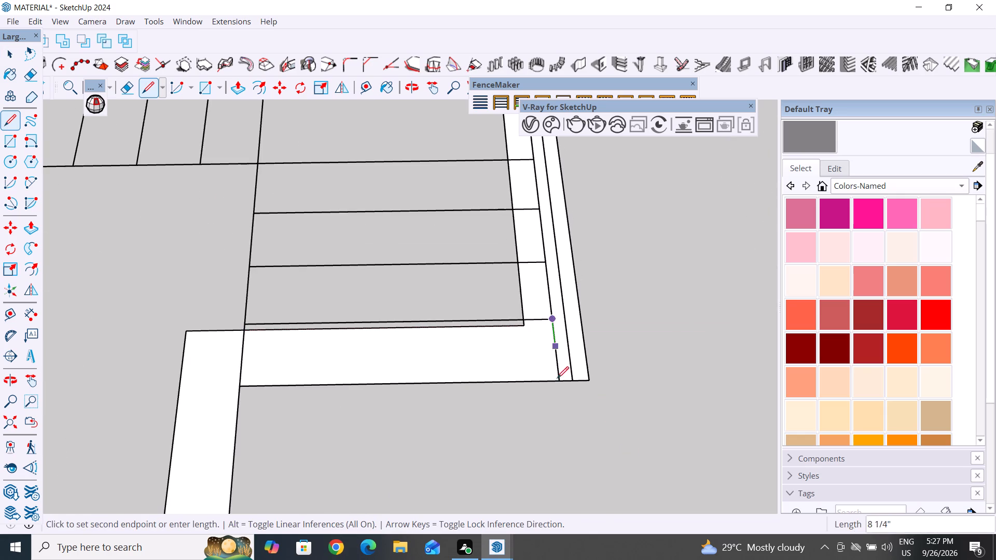
click(557, 384)
click(15, 52)
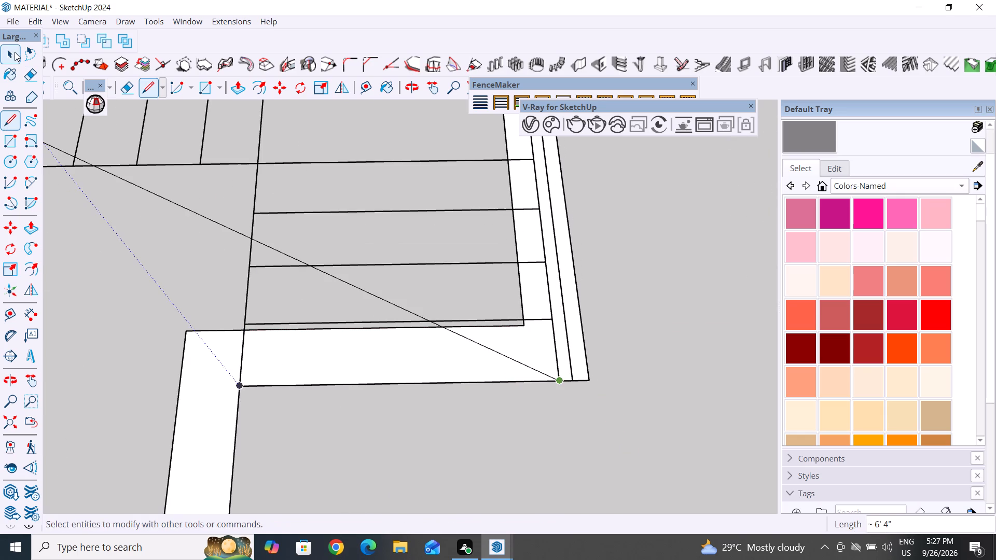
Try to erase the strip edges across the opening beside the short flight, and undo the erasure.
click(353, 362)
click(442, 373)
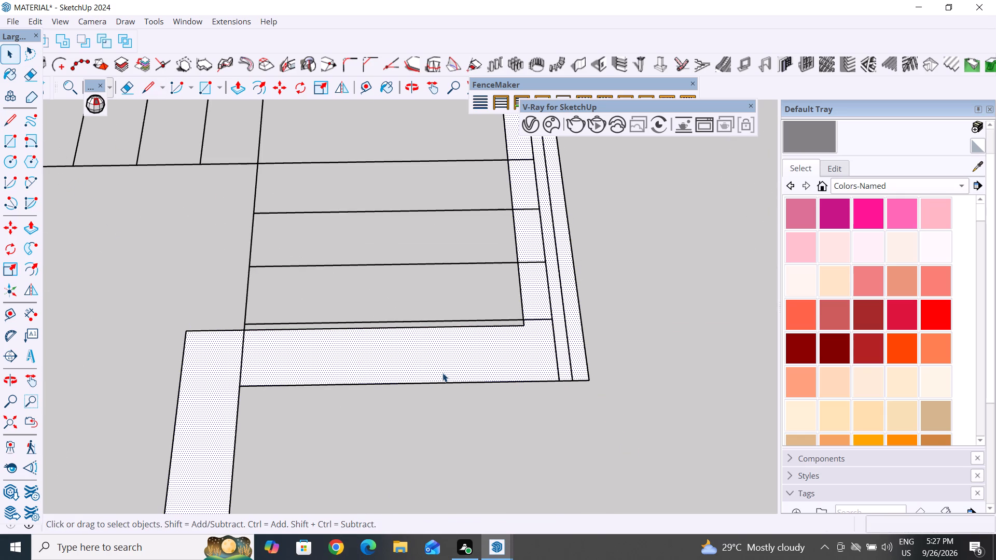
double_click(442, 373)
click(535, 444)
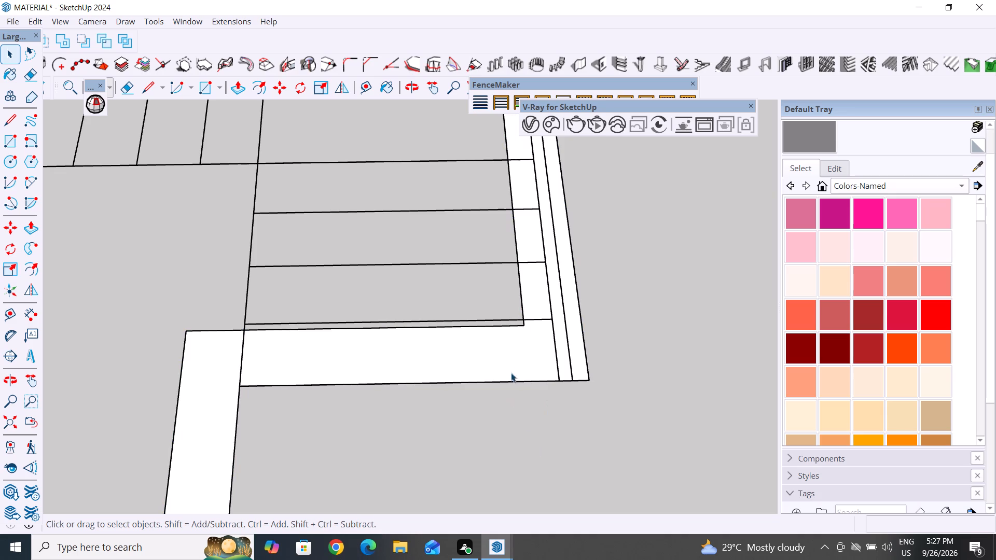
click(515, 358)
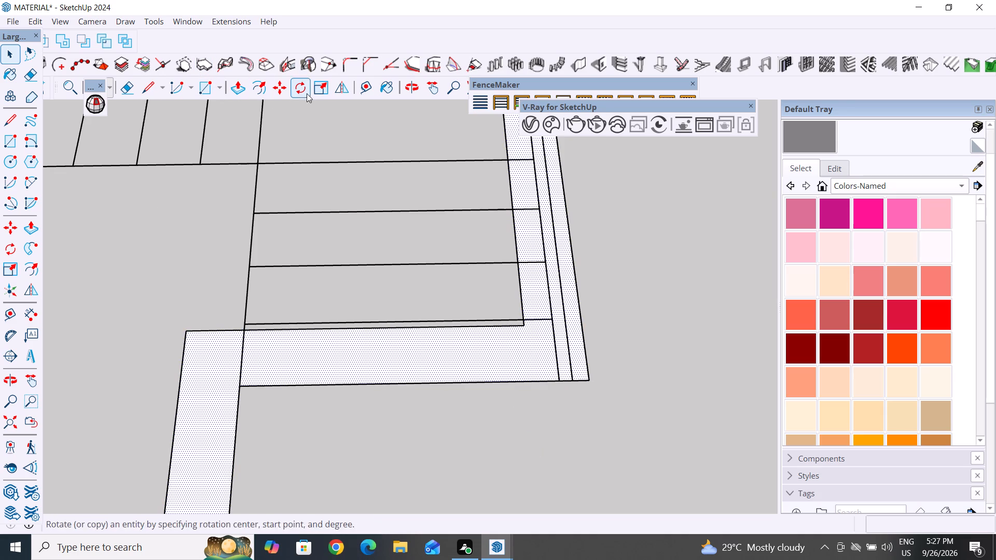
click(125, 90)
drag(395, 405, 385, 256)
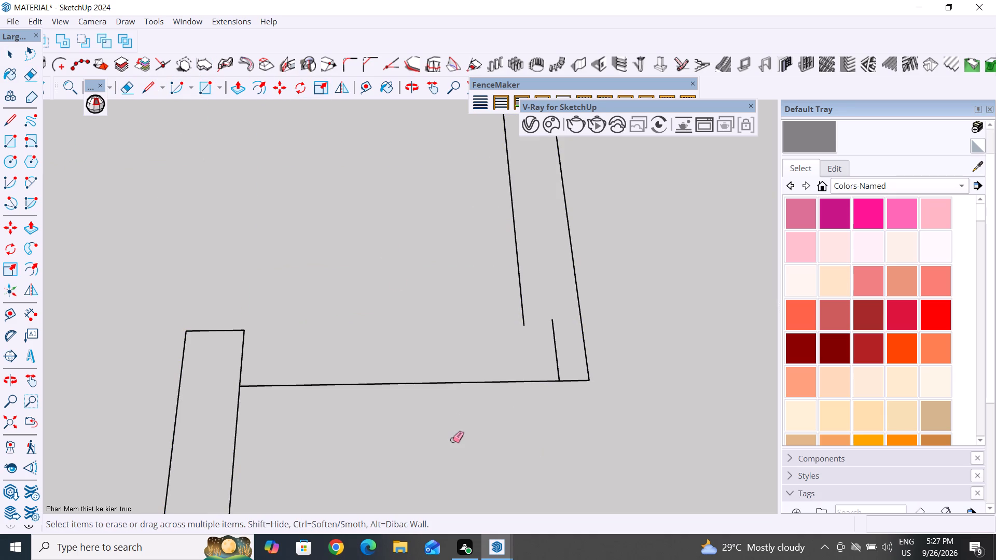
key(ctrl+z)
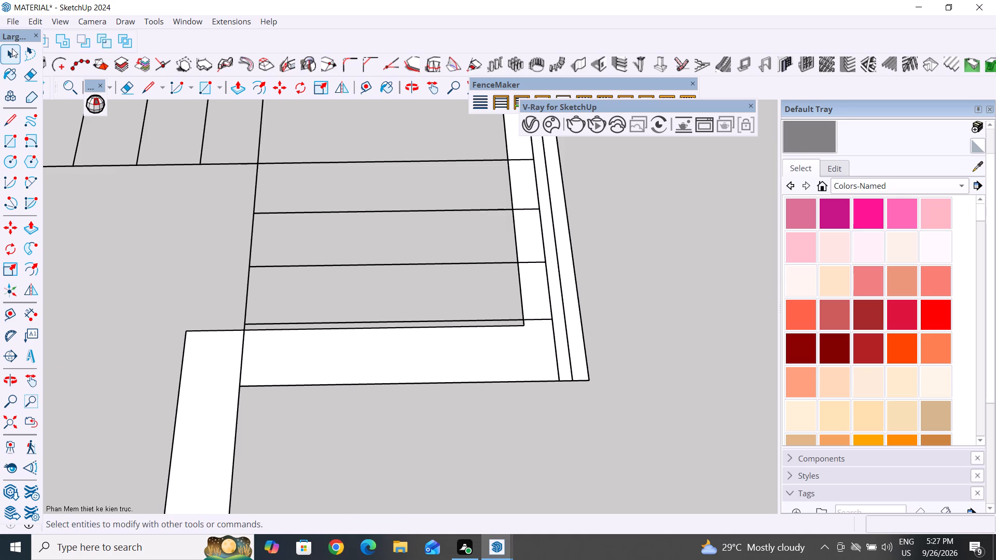
Draw a 4' line along the strip's inner edge from the stepped corner to the side wall's inner line.
click(10, 47)
click(10, 122)
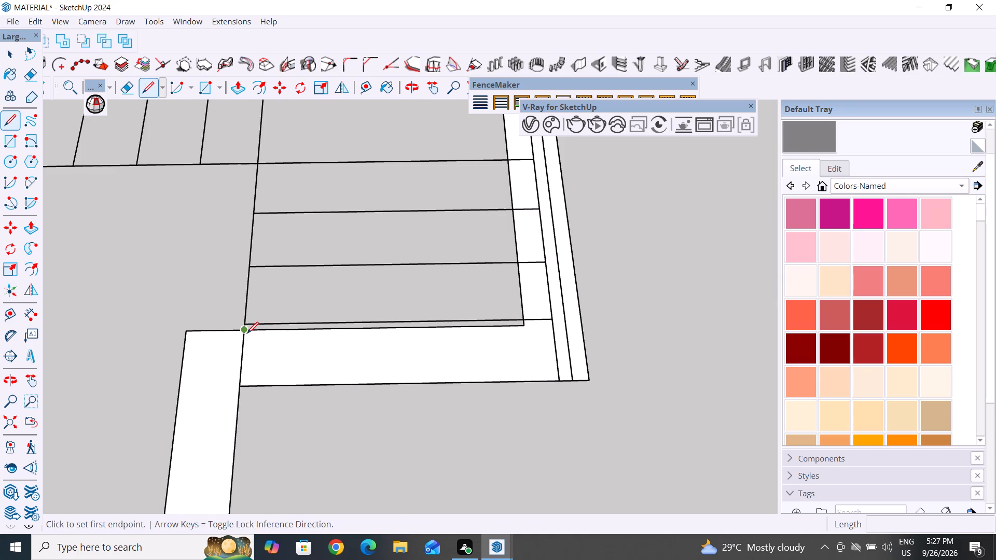
click(247, 333)
click(550, 328)
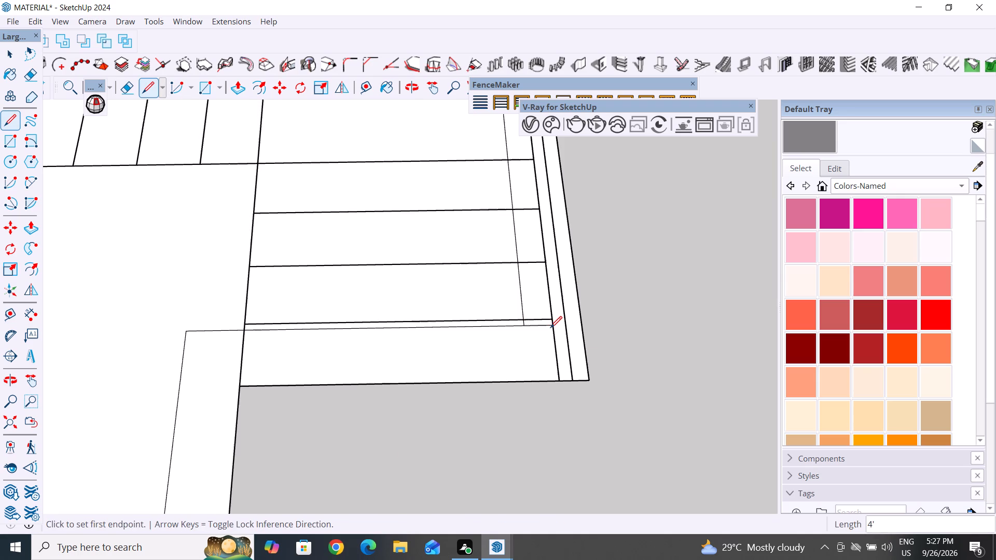
Delete the strip face below the short flight's last tread to leave a wall opening between the stepped corner and side wall.
click(13, 46)
click(365, 365)
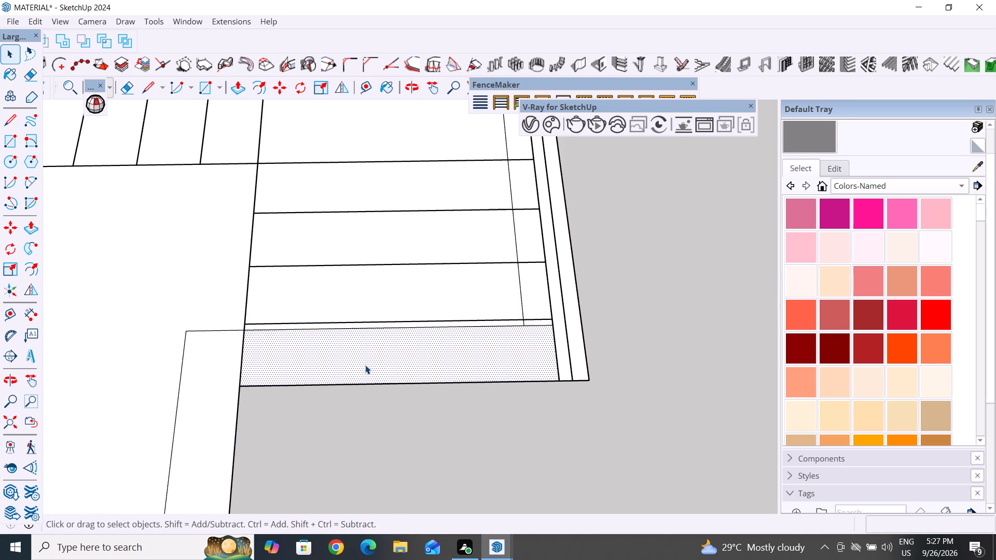
key(Delete)
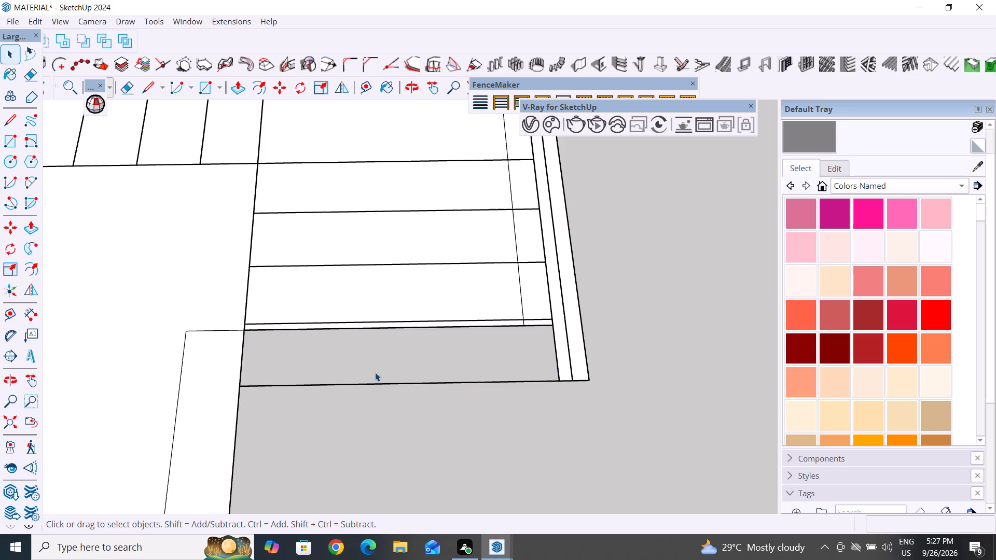
scroll(552, 425, down, 11)
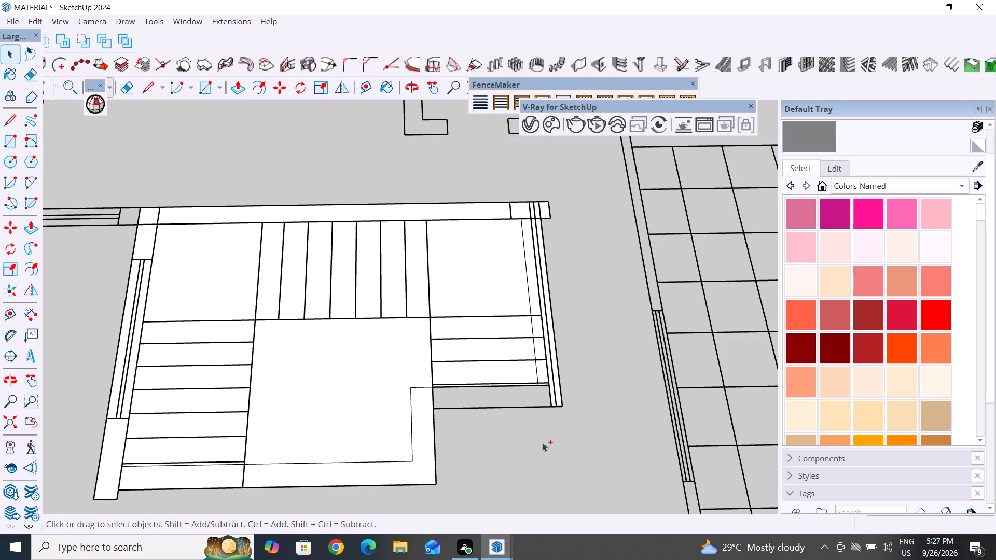
key(ctrl+z)
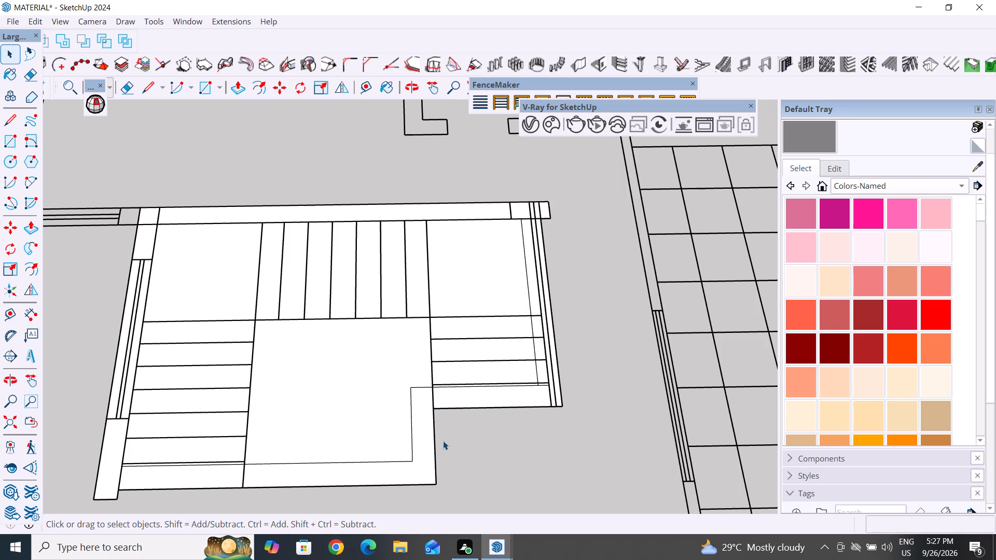
click(476, 402)
key(Delete)
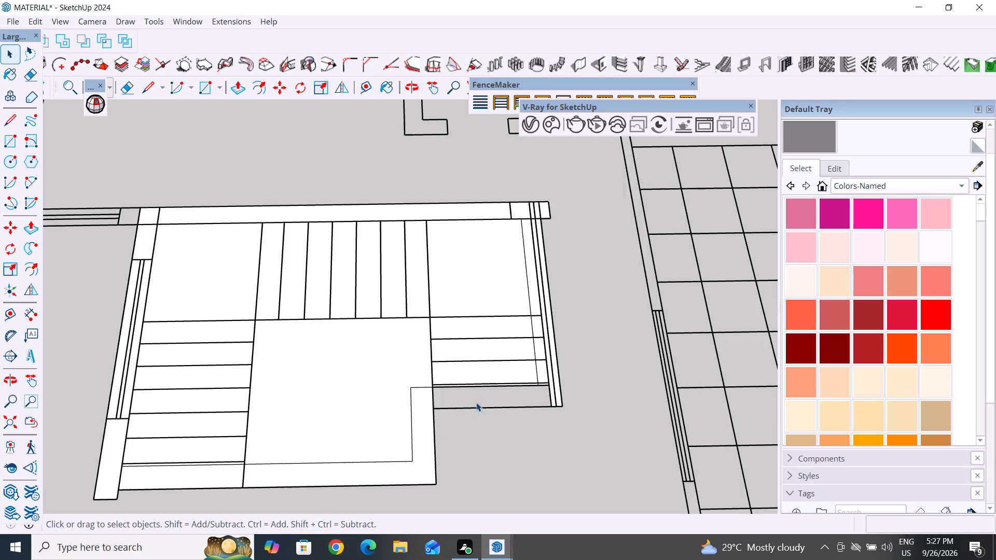
Delete the face filling the staircase interior, keeping only the surrounding wall strip.
scroll(532, 517, down, 4)
scroll(542, 451, down, 4)
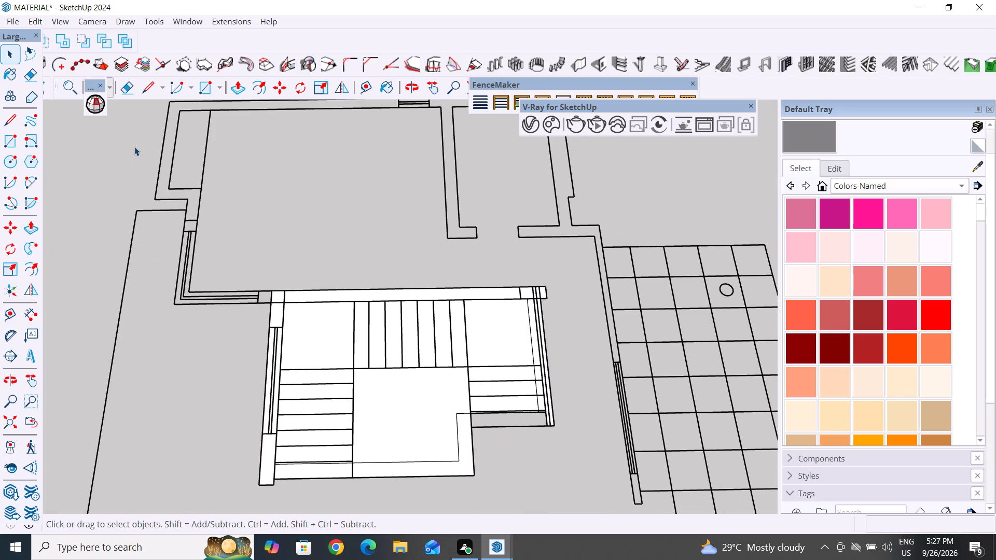
click(258, 85)
scroll(268, 314, up, 8)
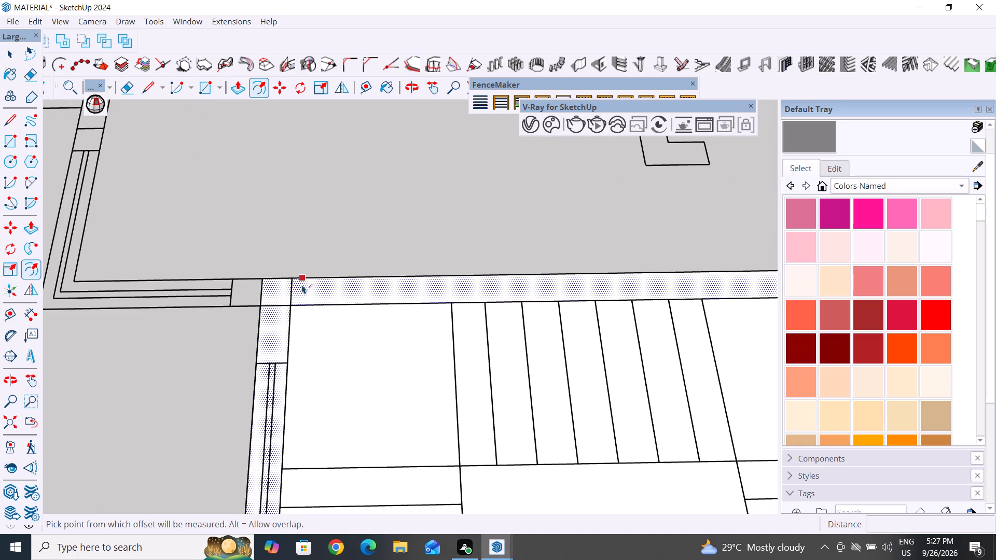
click(11, 54)
click(414, 433)
scroll(432, 449, down, 13)
key(Delete)
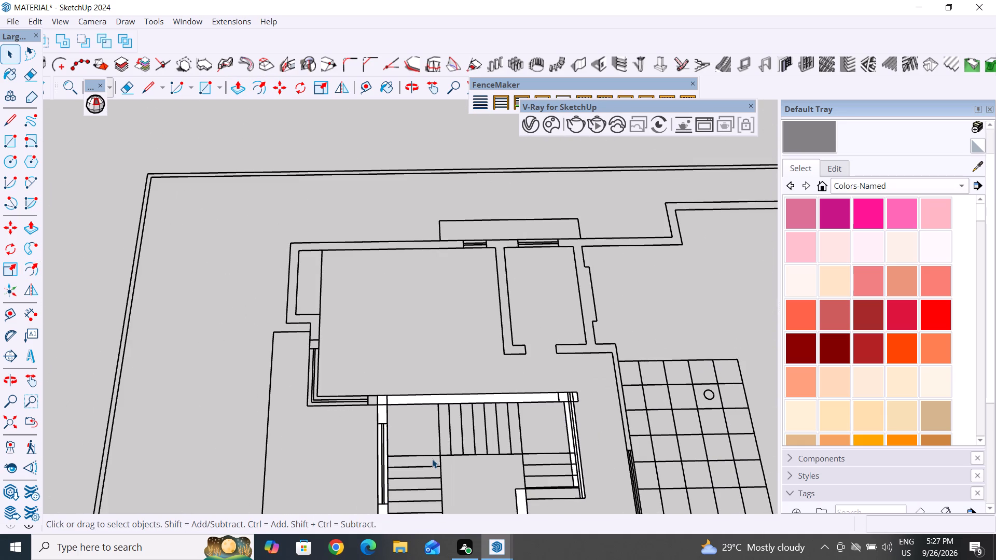
Push/Pull the staircase wall strip up 10'.
scroll(422, 444, down, 5)
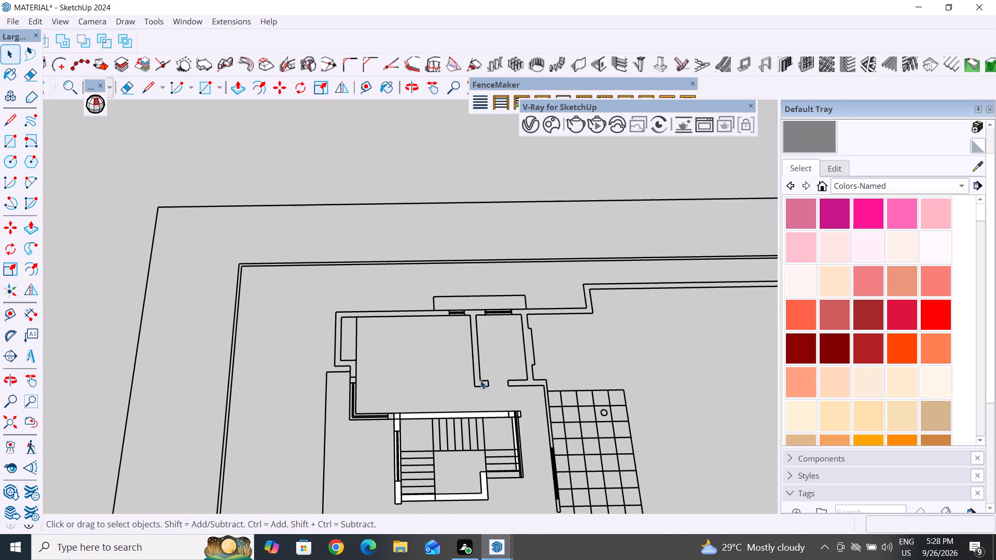
click(241, 87)
scroll(504, 410, down, 5)
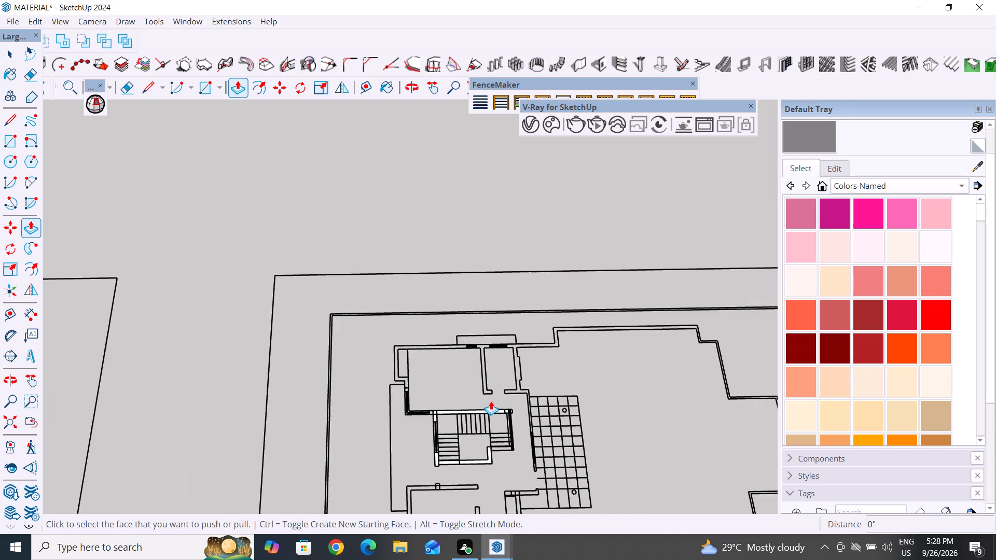
scroll(491, 401, down, 6)
scroll(448, 468, up, 16)
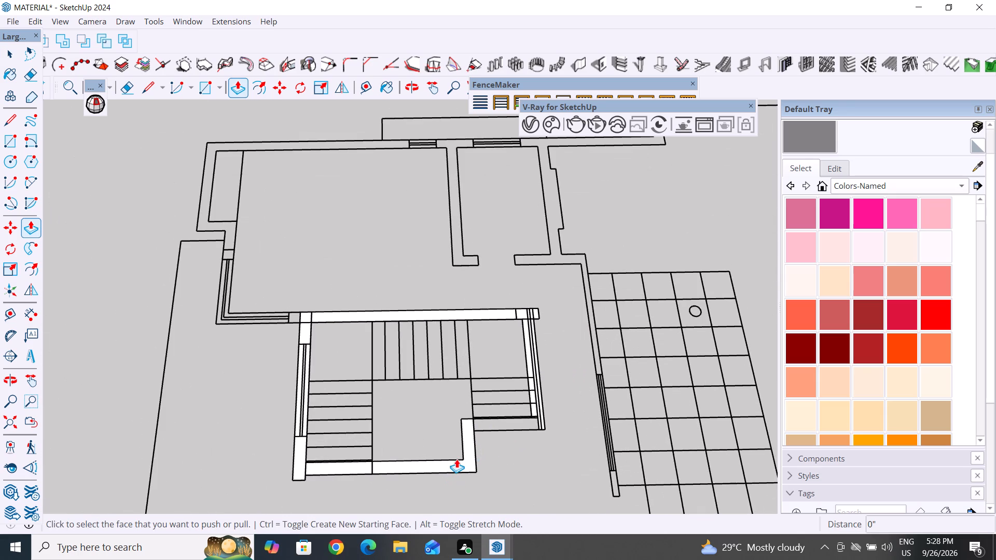
click(457, 459)
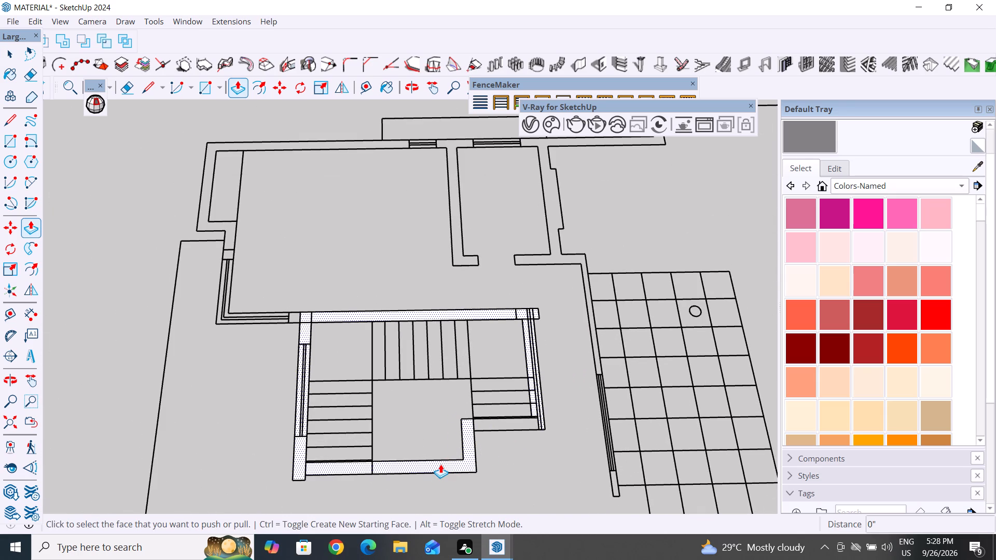
click(440, 464)
text(10')
key(Return)
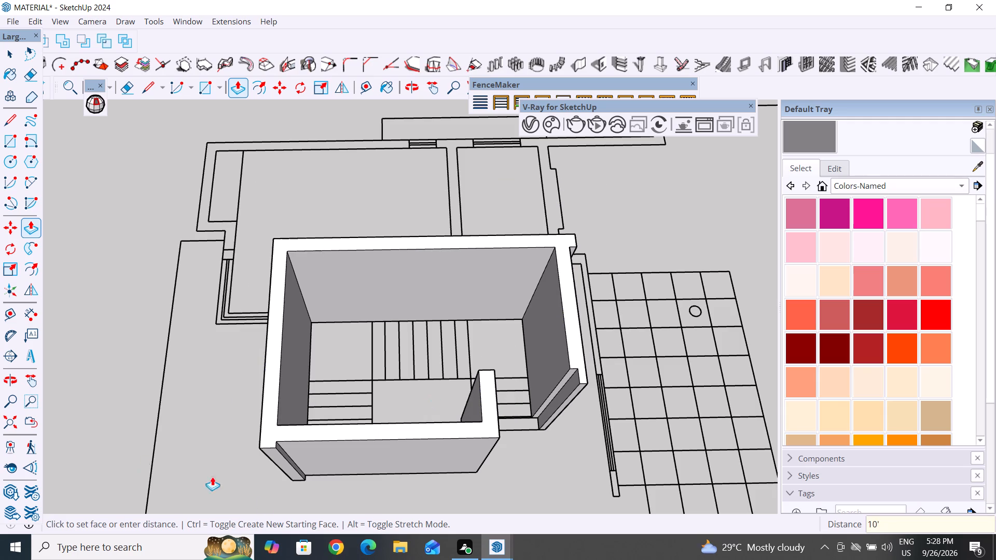
Select all the connected geometry of the raised staircase walls and make it a group.
middle_drag(353, 401, 310, 215)
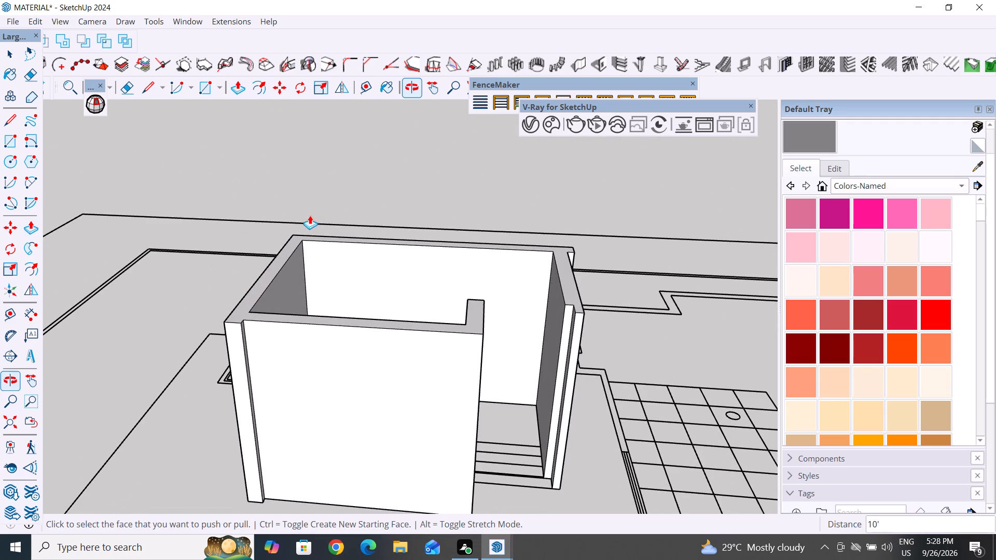
scroll(576, 442, up, 4)
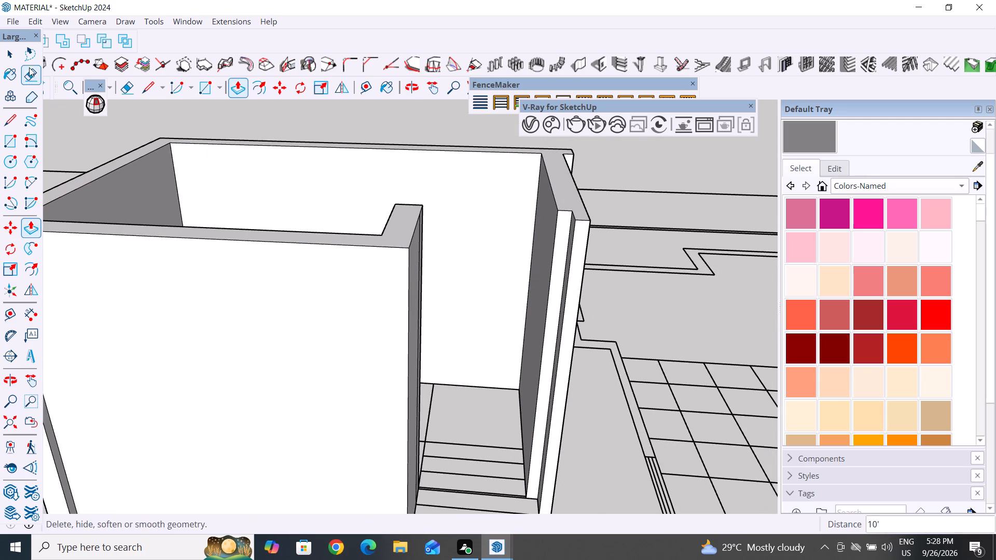
click(16, 57)
scroll(329, 439, down, 5)
middle_drag(292, 423, 371, 315)
triple_click(329, 322)
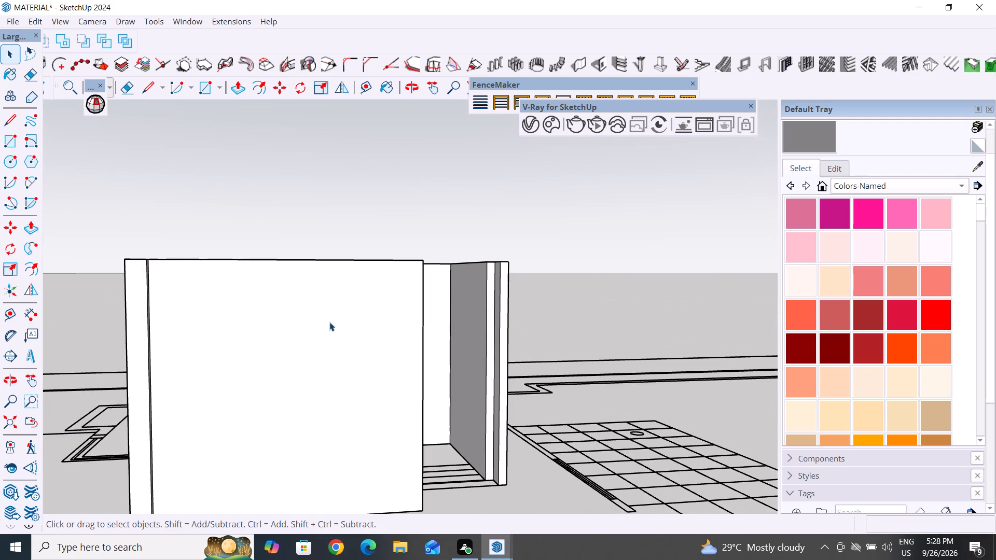
click(329, 322)
right_click(329, 322)
click(372, 121)
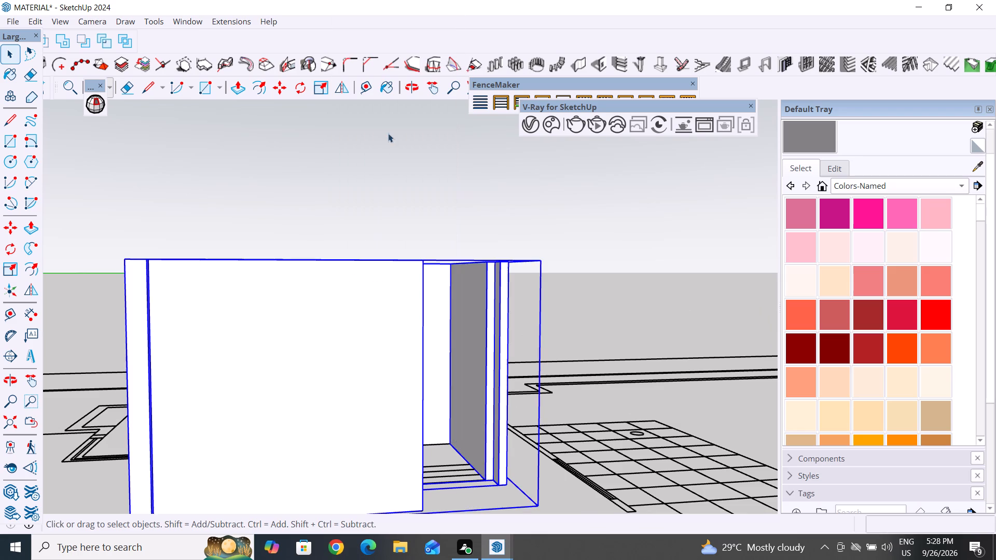
Move the staircase wall group by its bottom outer corner onto the matching corner of the stair opening in the assembled house's roof slab.
click(649, 215)
scroll(592, 218, down, 8)
middle_drag(624, 223, 574, 365)
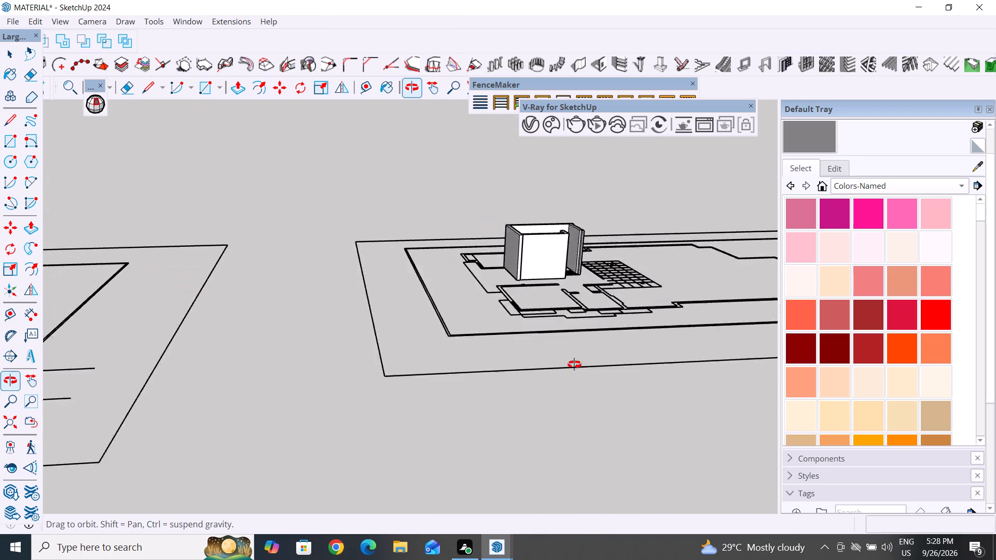
middle_drag(574, 365, 564, 375)
scroll(508, 335, up, 5)
key(m)
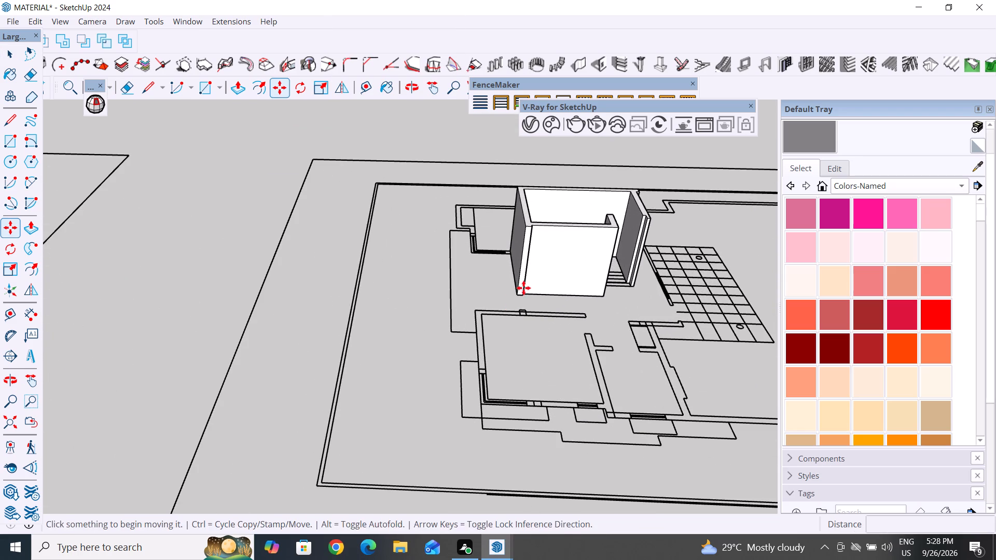
scroll(523, 288, up, 11)
click(504, 307)
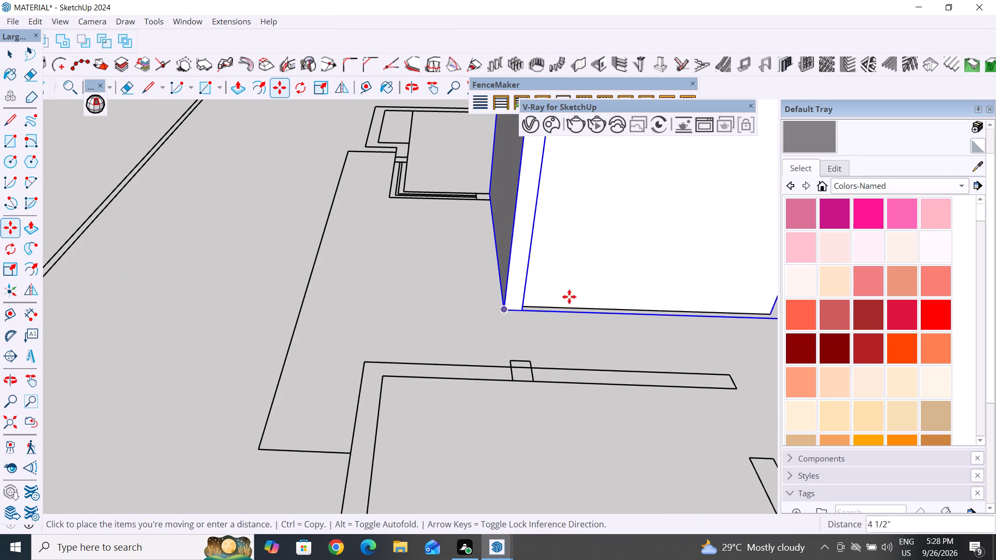
scroll(668, 275, down, 20)
scroll(668, 275, down, 9)
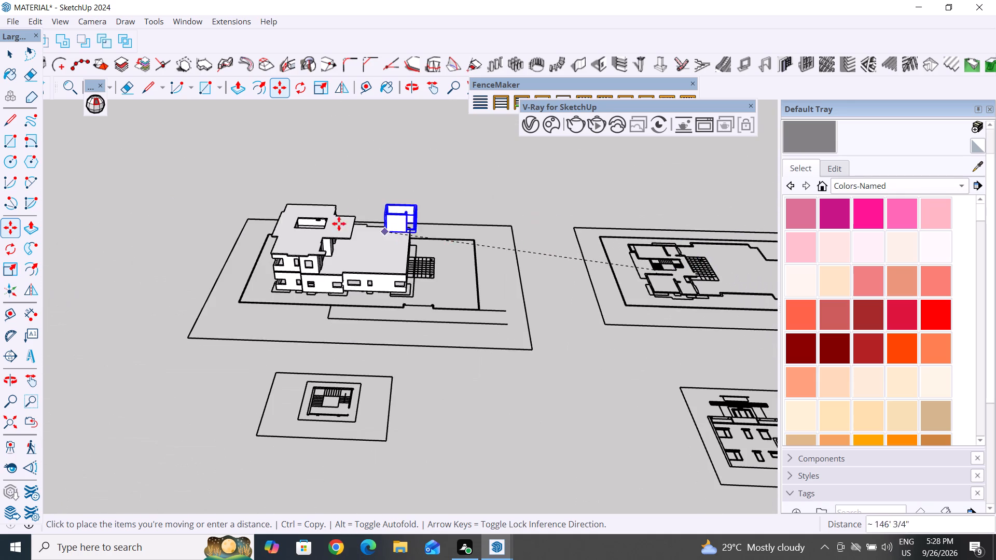
scroll(272, 218, up, 16)
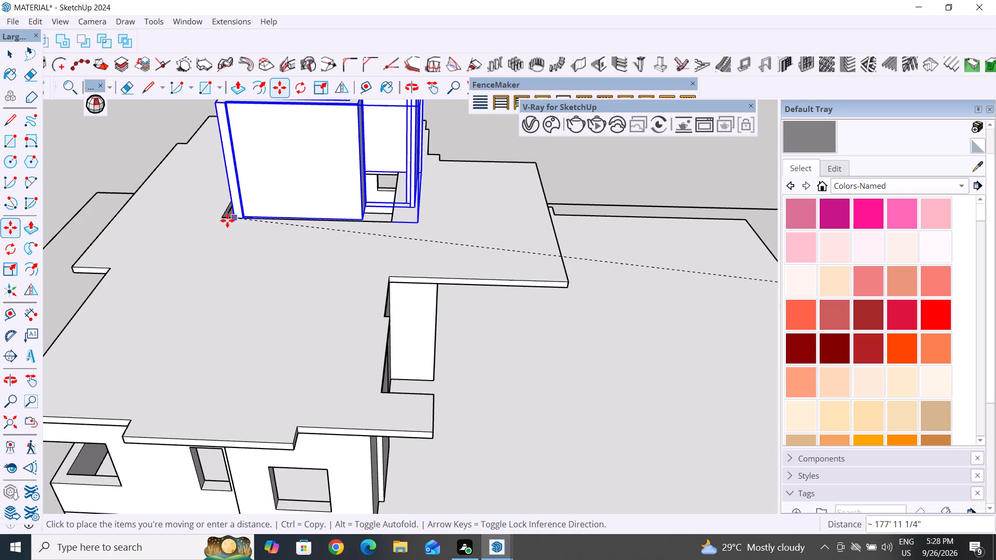
click(225, 220)
Examine from above how the placed staircase walls fit around the stair opening in the roof slab.
middle_drag(458, 262, 392, 405)
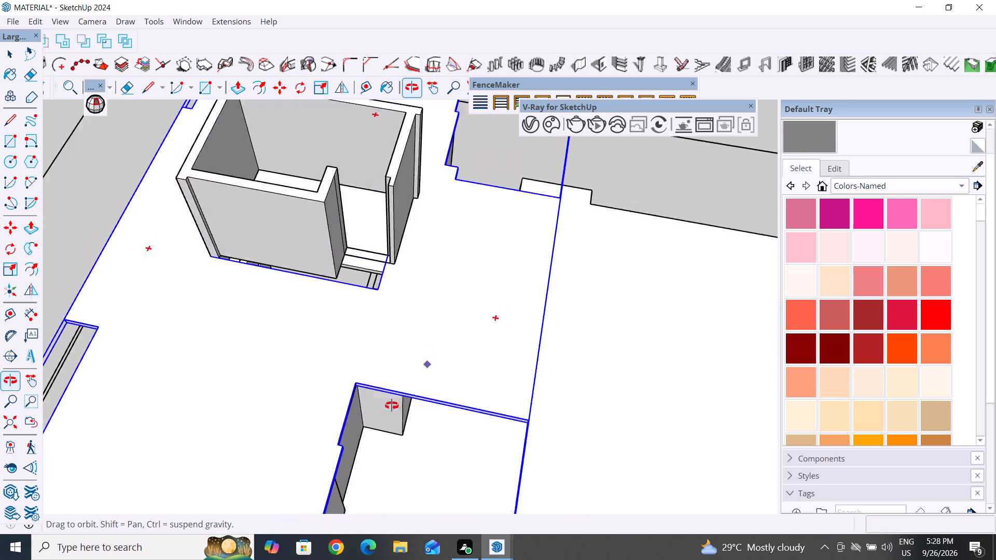
middle_drag(392, 405, 325, 503)
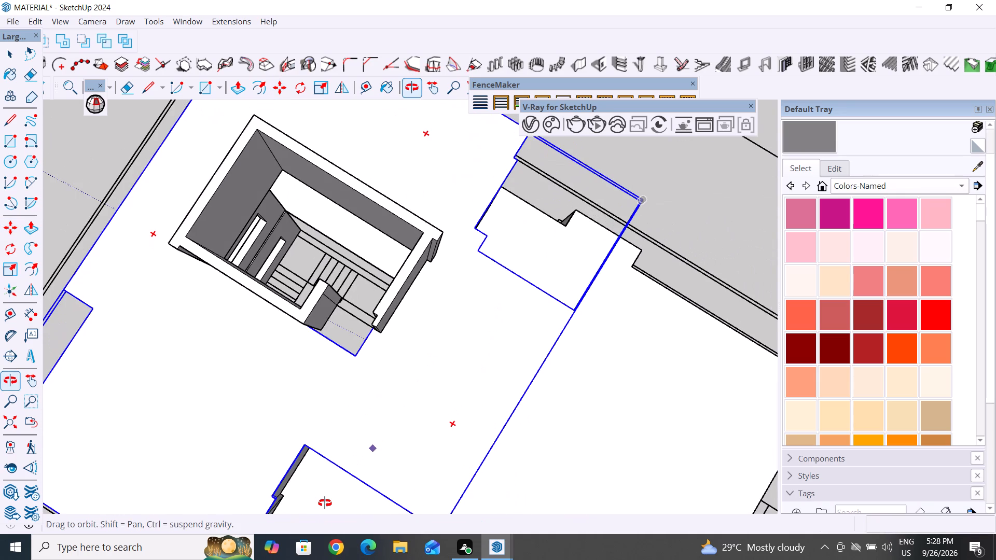
middle_drag(325, 503, 434, 406)
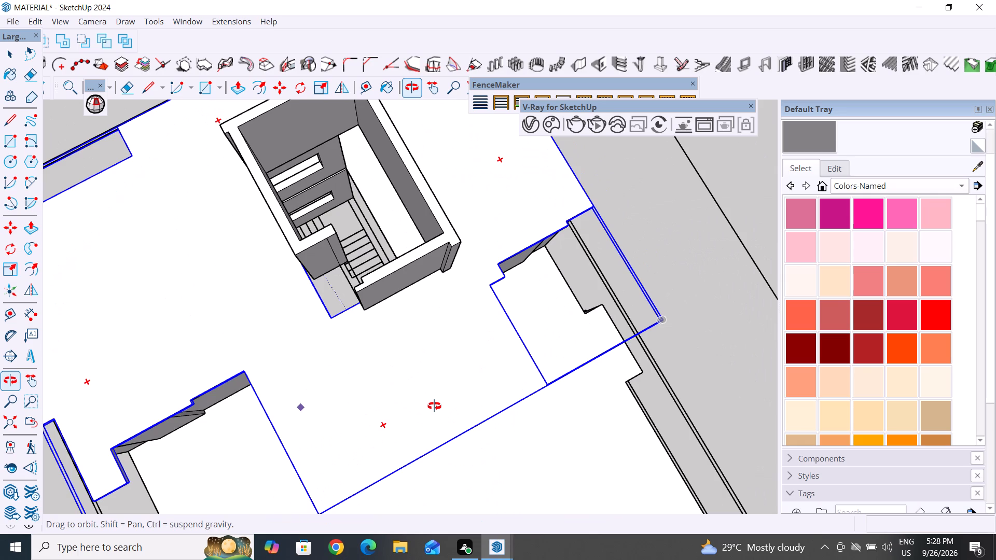
middle_drag(434, 406, 442, 400)
scroll(378, 273, up, 2)
scroll(434, 406, up, 2)
middle_drag(389, 313, 388, 462)
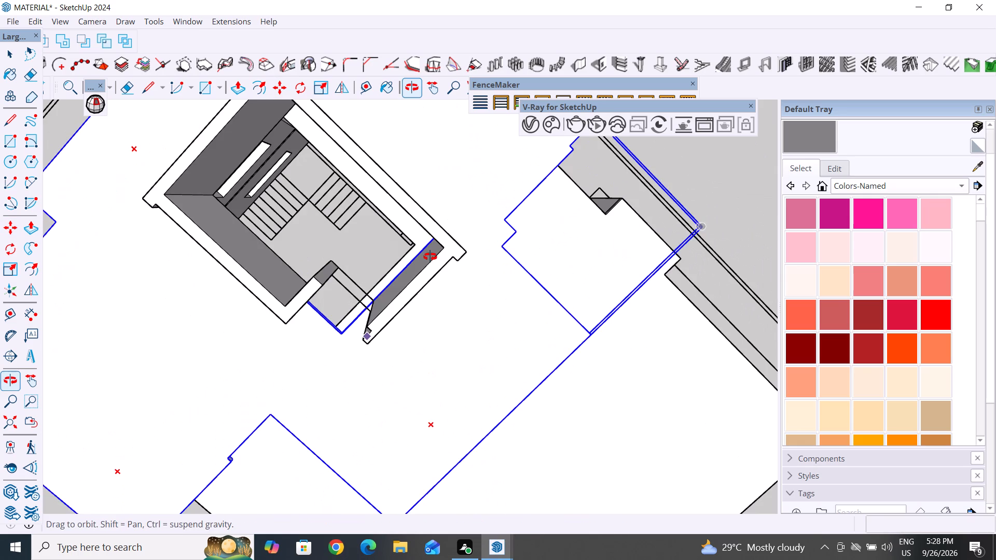
middle_drag(476, 289, 430, 257)
middle_drag(205, 376, 358, 377)
scroll(206, 376, up, 1)
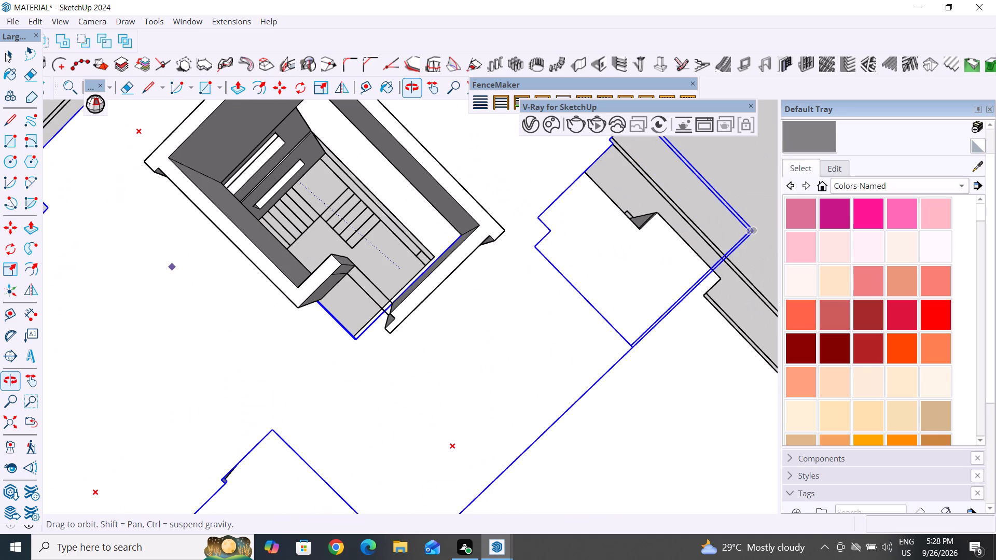
Examine the placed staircase walls from several sides and above to check their alignment with the stair opening in the roof slab.
click(5, 53)
middle_drag(204, 345, 304, 395)
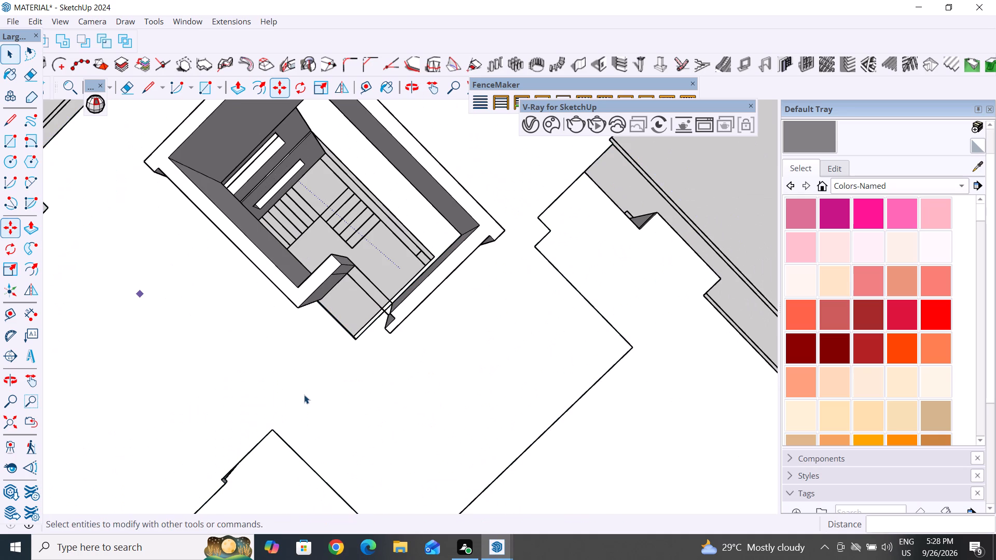
middle_drag(304, 395, 438, 308)
scroll(304, 395, down, 4)
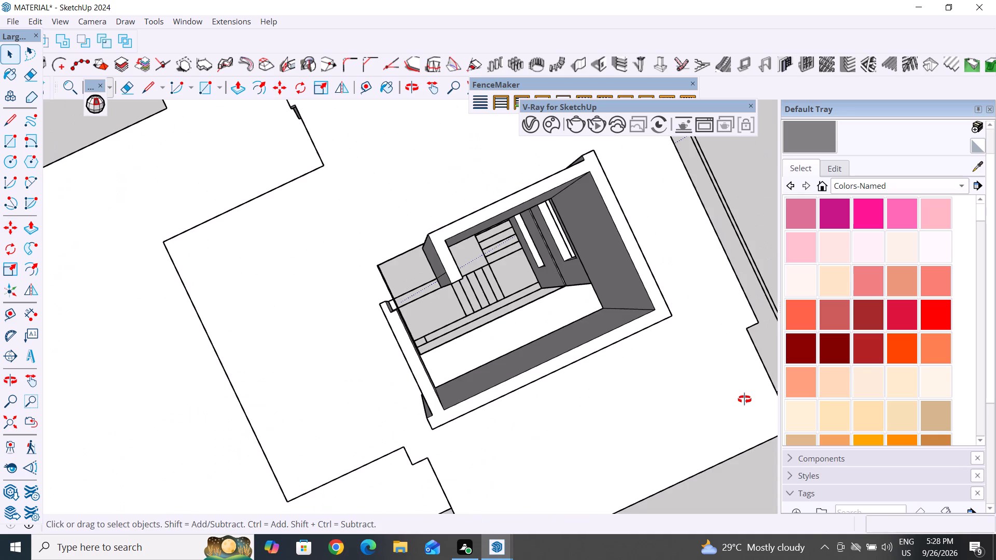
middle_drag(480, 392, 481, 229)
middle_drag(358, 388, 744, 399)
middle_drag(382, 393, 621, 401)
scroll(392, 166, up, 4)
middle_drag(409, 190, 744, 399)
middle_drag(744, 399, 418, 348)
scroll(495, 332, up, 1)
middle_drag(495, 333, 418, 348)
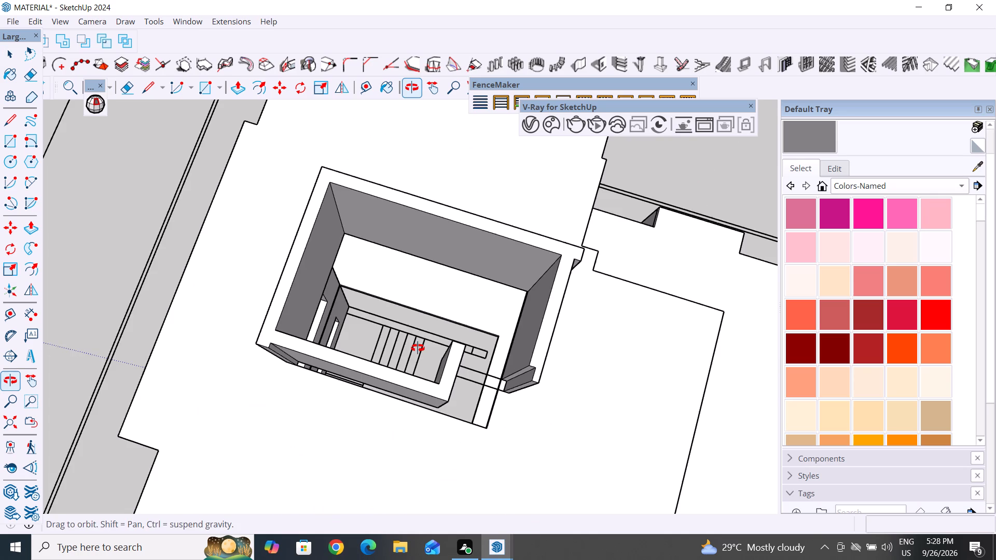
middle_drag(418, 348, 375, 403)
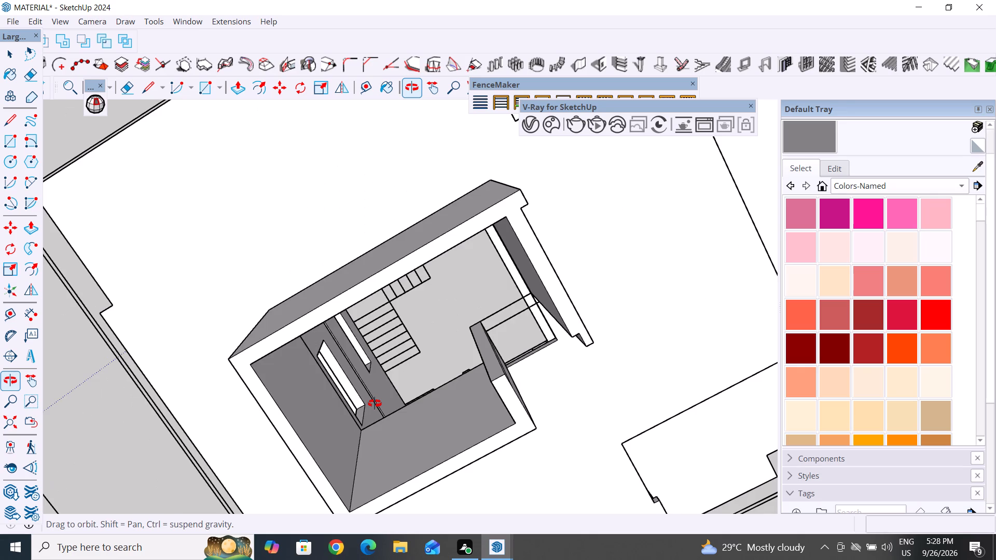
middle_drag(375, 403, 96, 216)
middle_drag(490, 366, 378, 313)
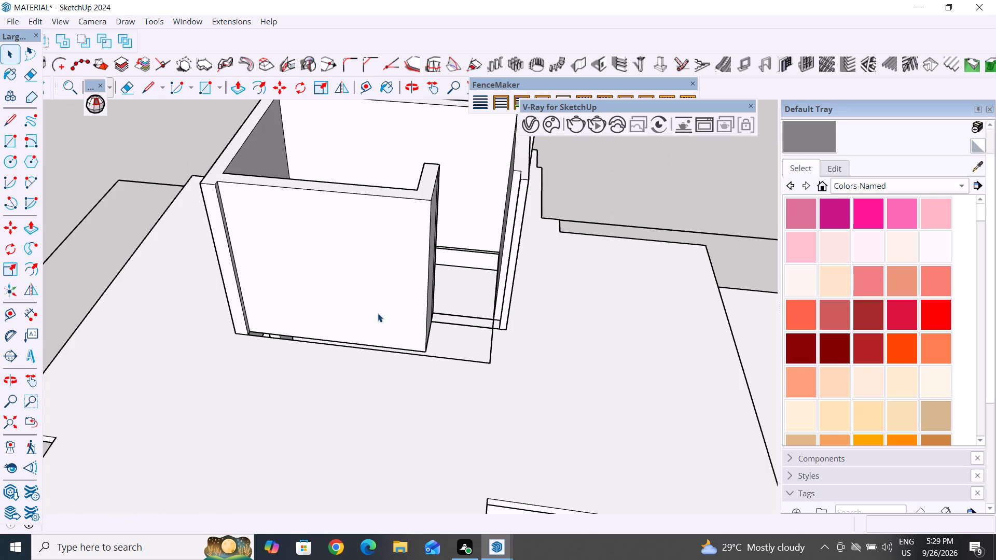
click(644, 194)
Move the staircase wall group about 4' 7 3/8" by its bottom inner corner onto the matching corner of the stair opening in the roof slab.
middle_drag(480, 401, 551, 518)
scroll(495, 301, up, 5)
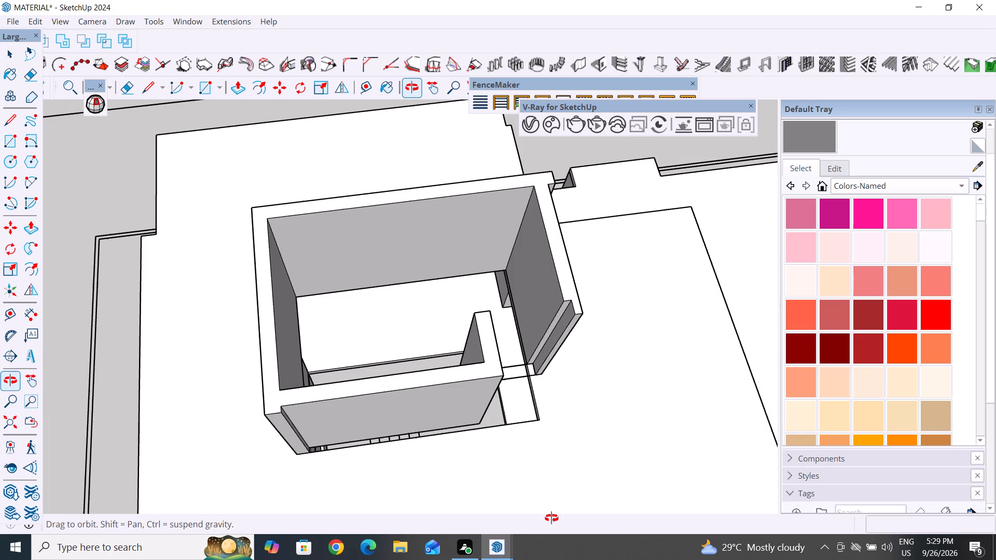
click(502, 227)
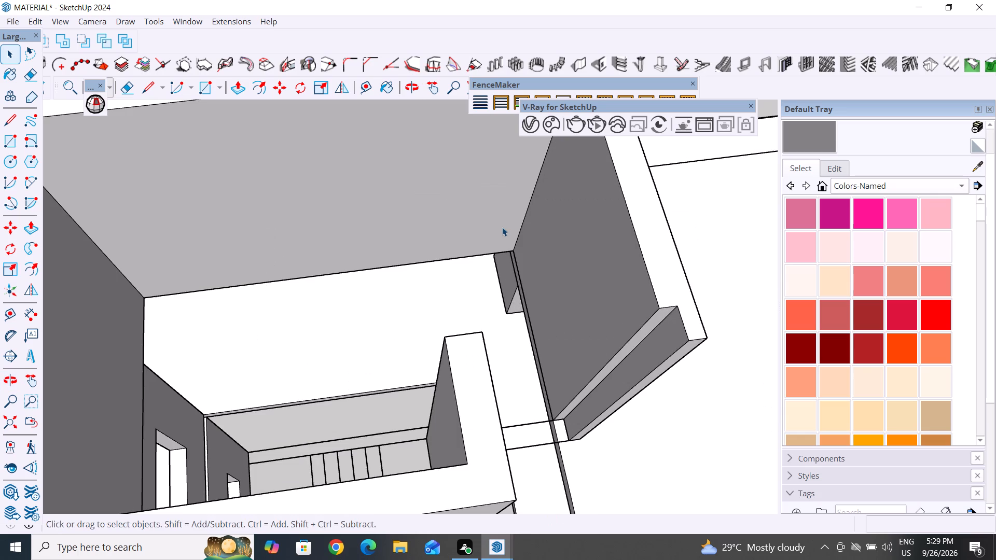
key(m)
scroll(511, 247, up, 1)
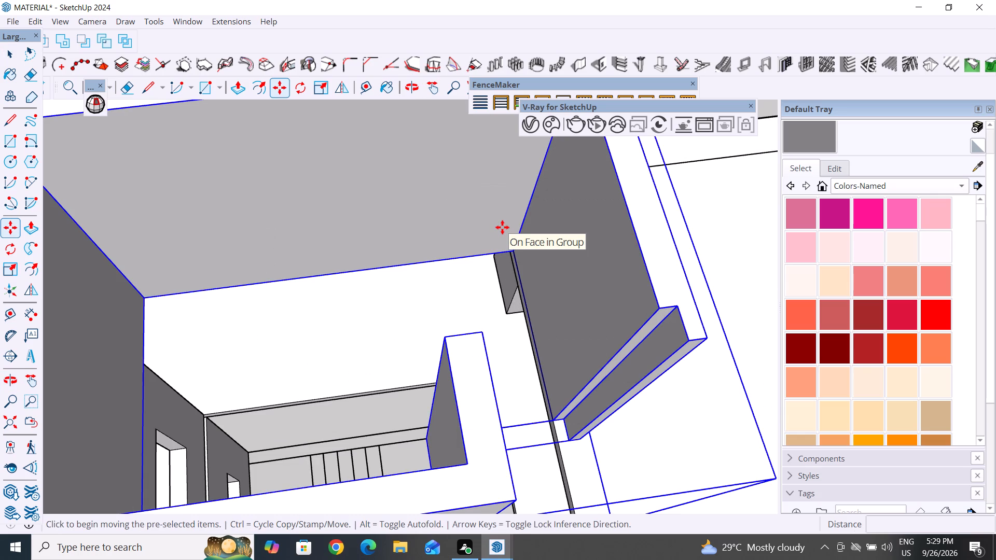
scroll(502, 227, up, 3)
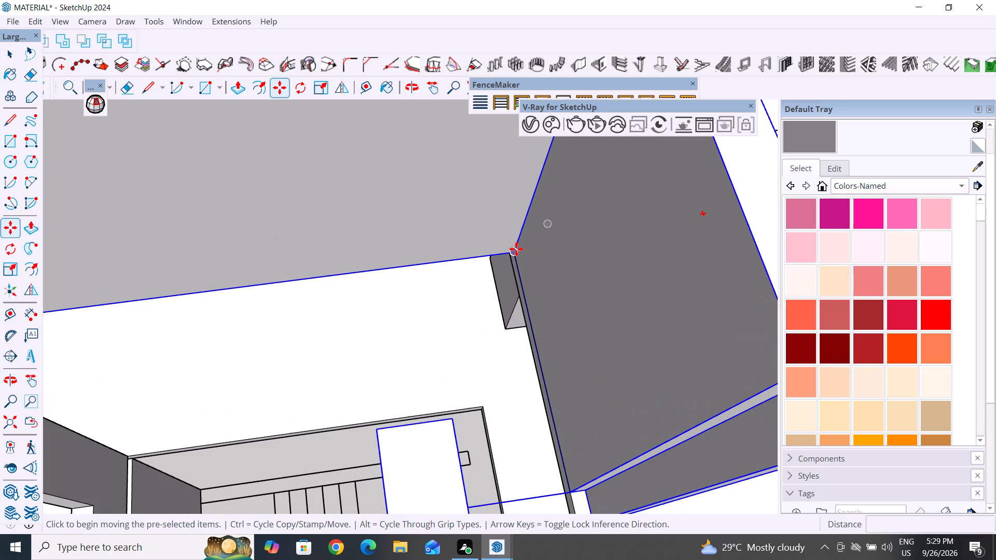
click(516, 250)
click(480, 410)
Shift the staircase wall group 1 11/16" along the green axis from its inner corner toward the stair opening's corner.
scroll(459, 291, down, 4)
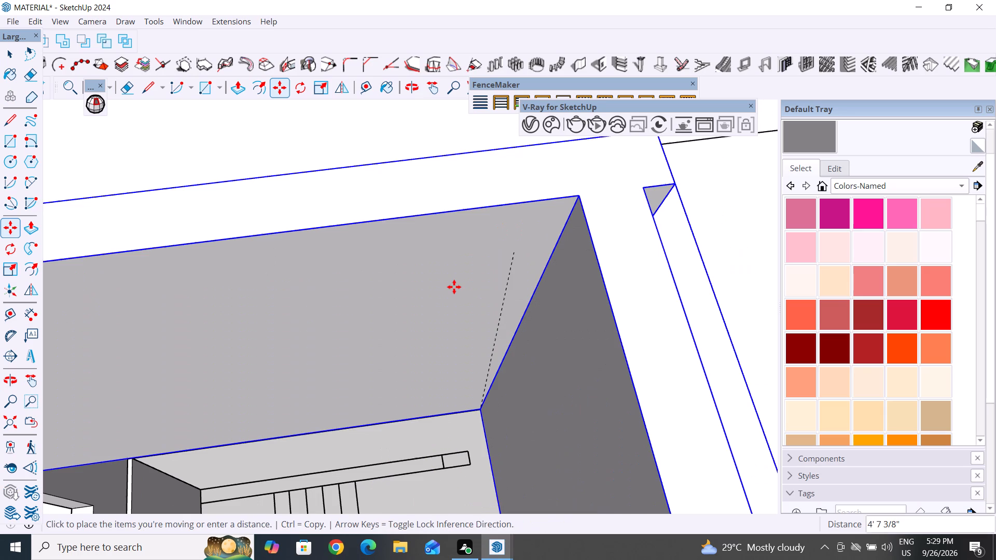
scroll(454, 287, down, 6)
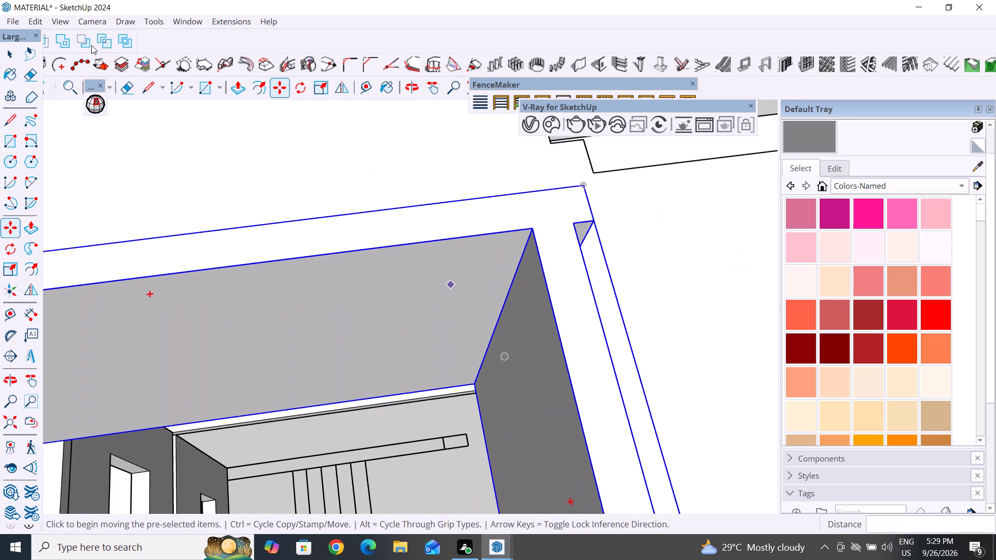
scroll(491, 399, up, 14)
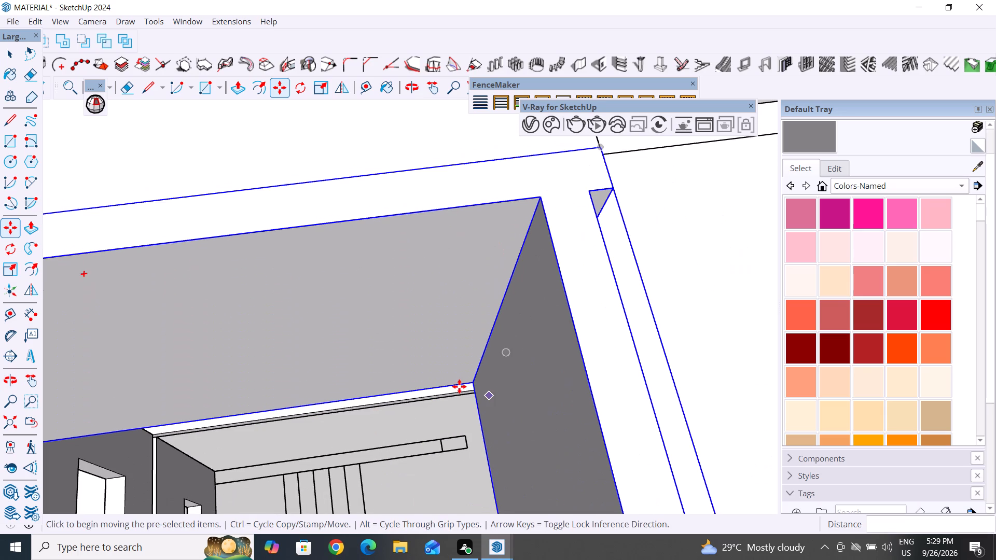
scroll(475, 383, up, 4)
click(481, 378)
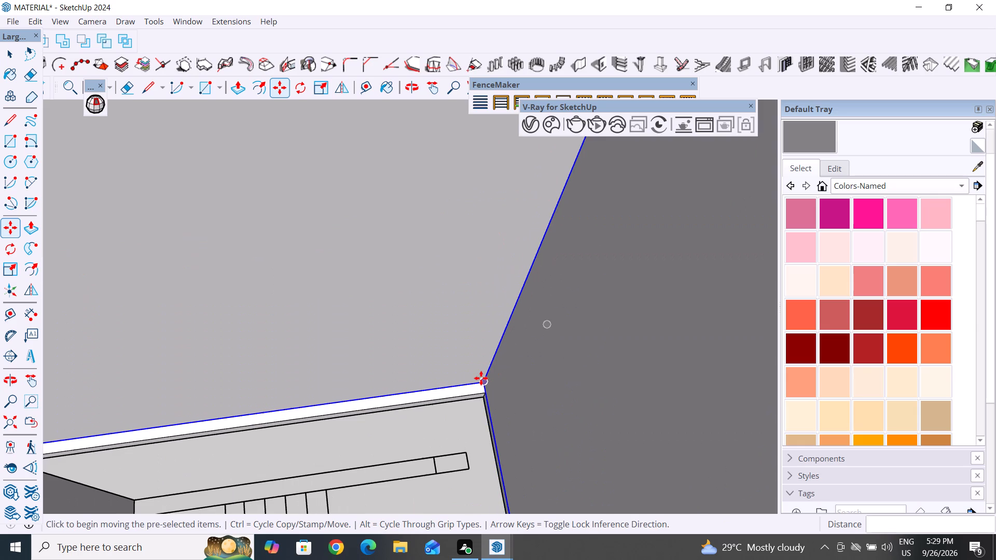
click(487, 391)
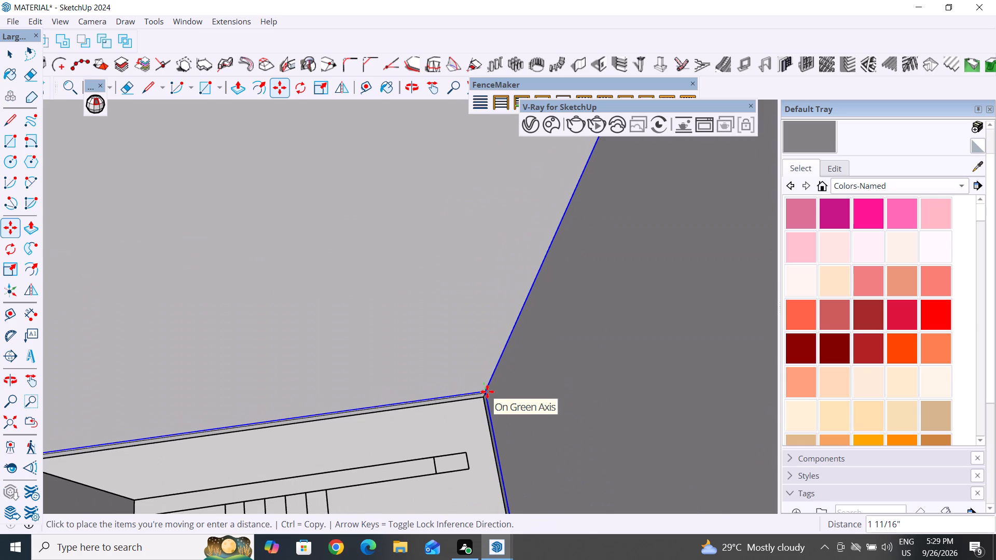
click(7, 57)
Examine the staircase walls from inside and outside to check how their base meets the roof slab around the stair opening.
scroll(433, 349, down, 3)
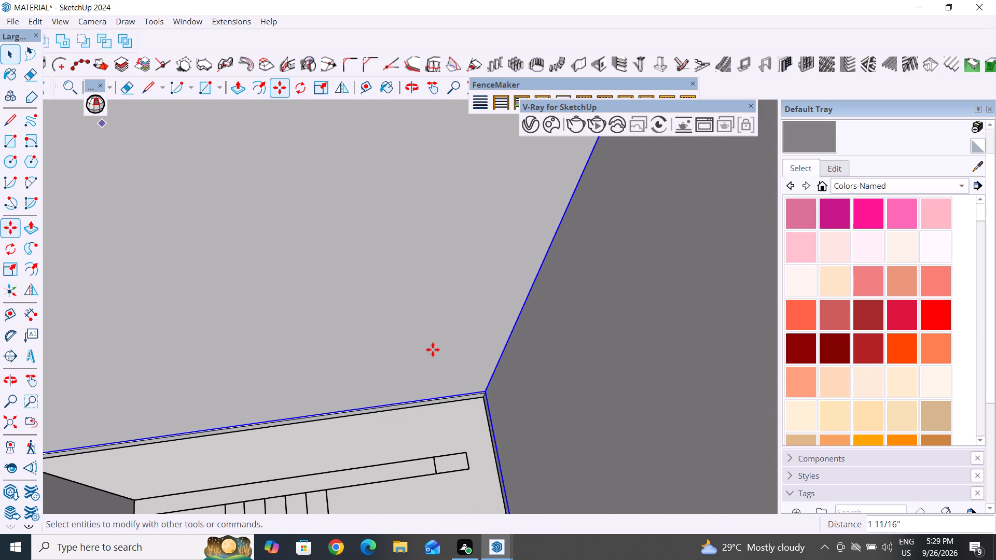
scroll(433, 349, down, 9)
scroll(507, 352, down, 4)
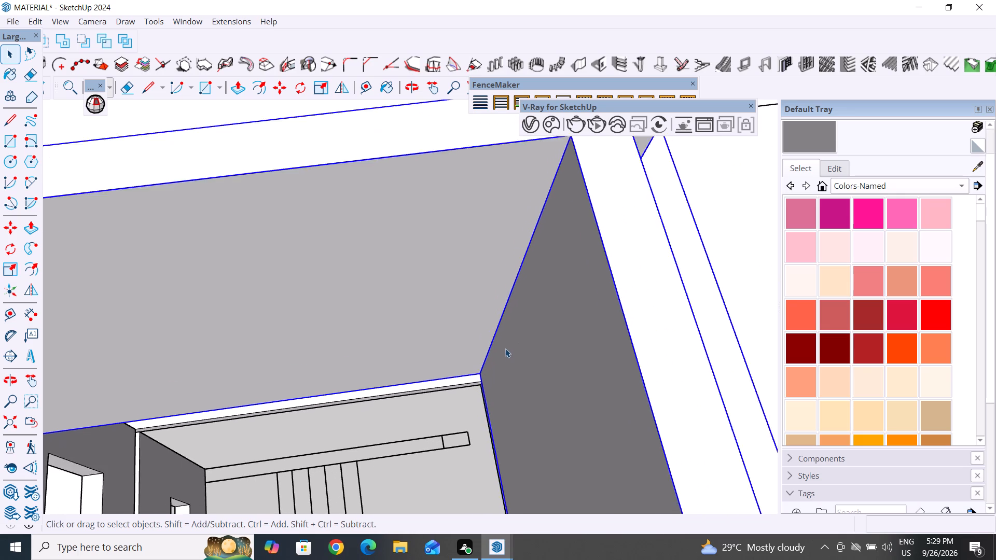
scroll(505, 348, down, 4)
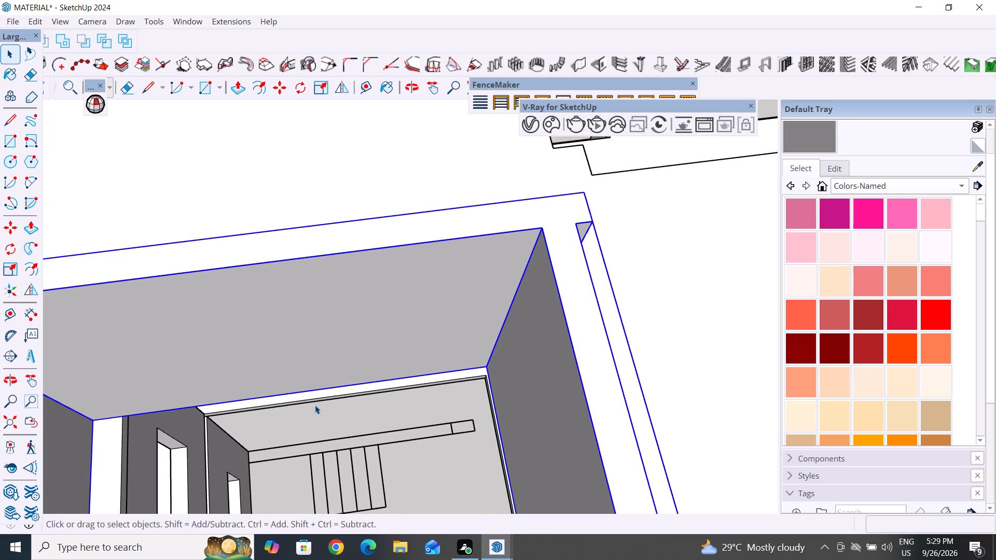
middle_drag(317, 405, 542, 289)
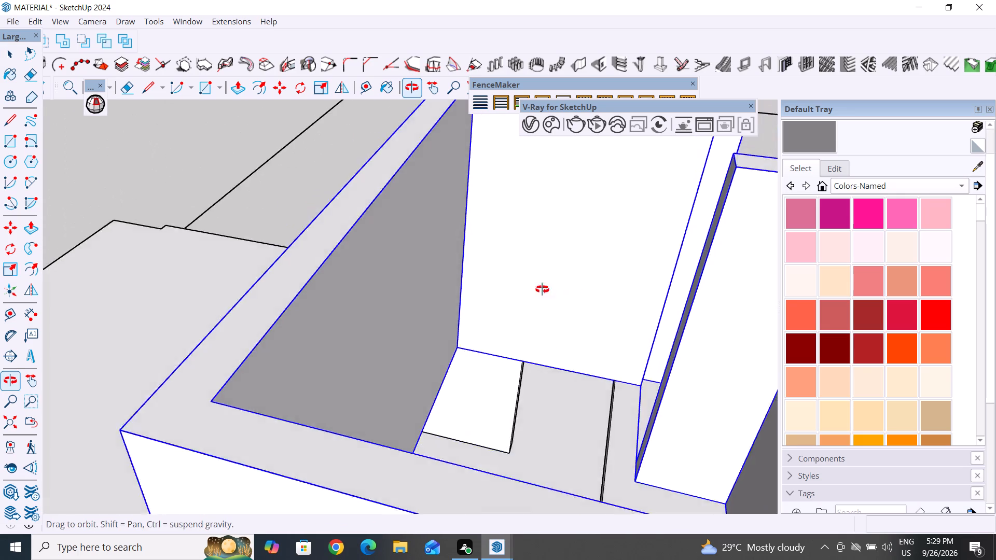
middle_drag(542, 289, 176, 283)
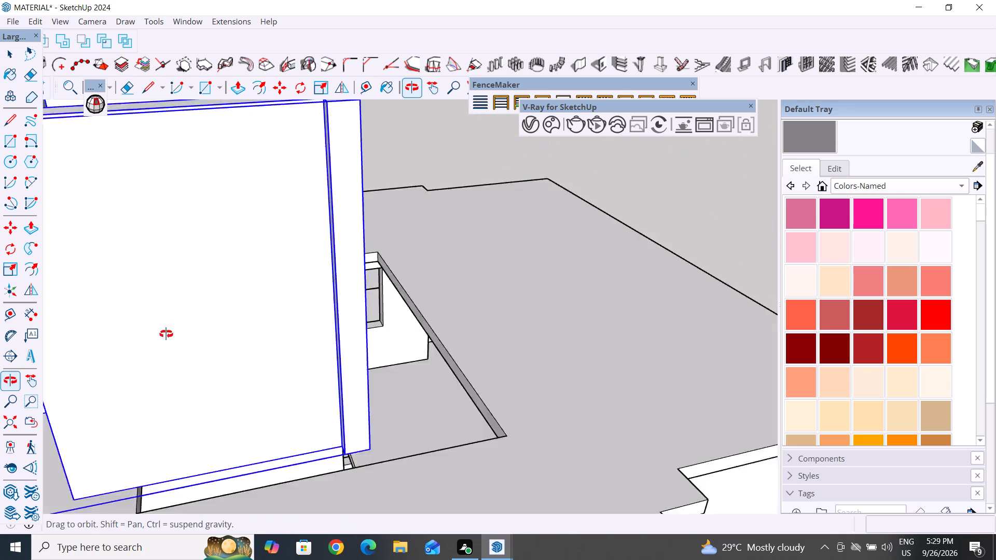
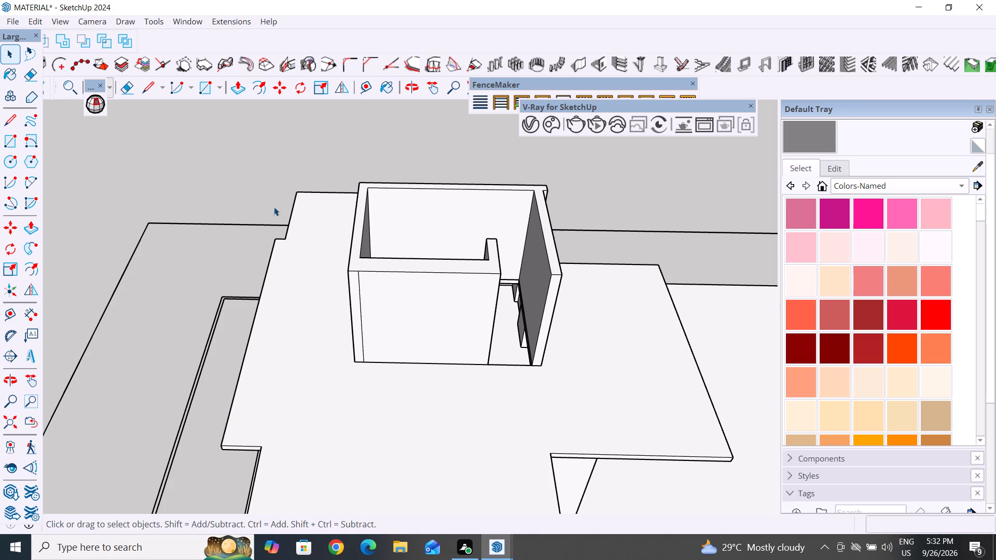
Draw a 15' 9" by 10' 10 1/2" rectangle over the staircase outline in the floor plan, between its opposite outer wall corners.
scroll(460, 180, down, 5)
middle_drag(530, 333, 576, 225)
scroll(399, 169, down, 7)
middle_drag(509, 338, 562, 311)
scroll(557, 292, up, 1)
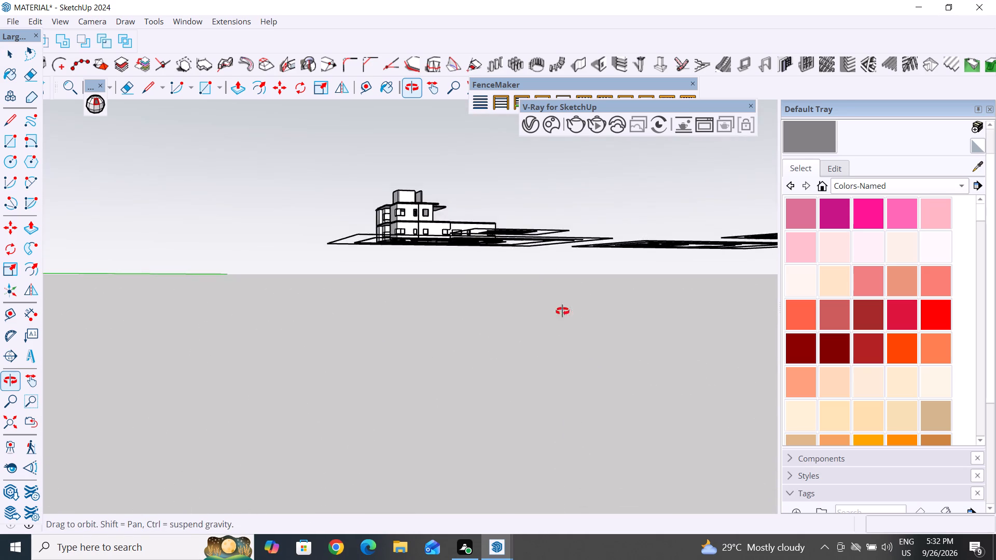
middle_drag(562, 311, 388, 427)
scroll(201, 335, down, 6)
scroll(607, 323, up, 5)
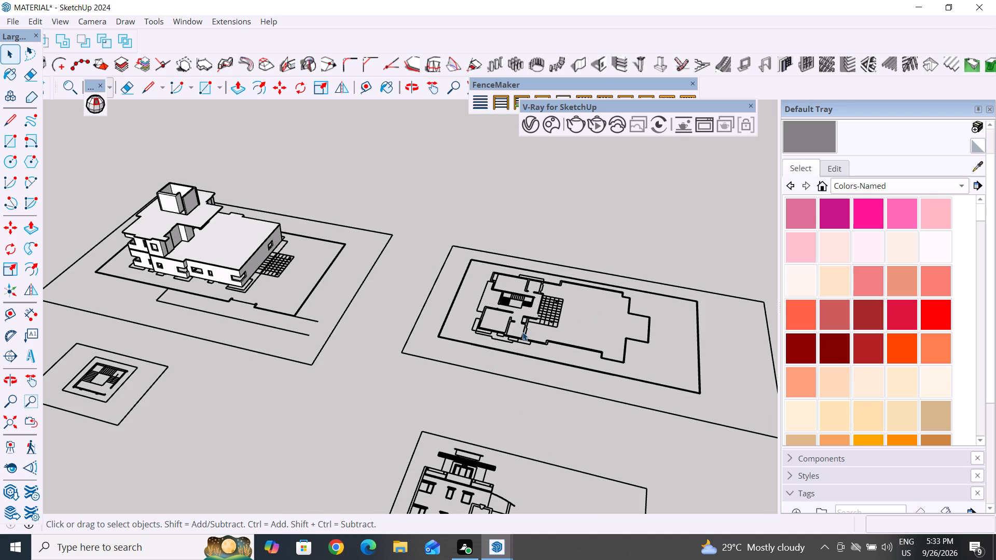
middle_drag(292, 281, 341, 384)
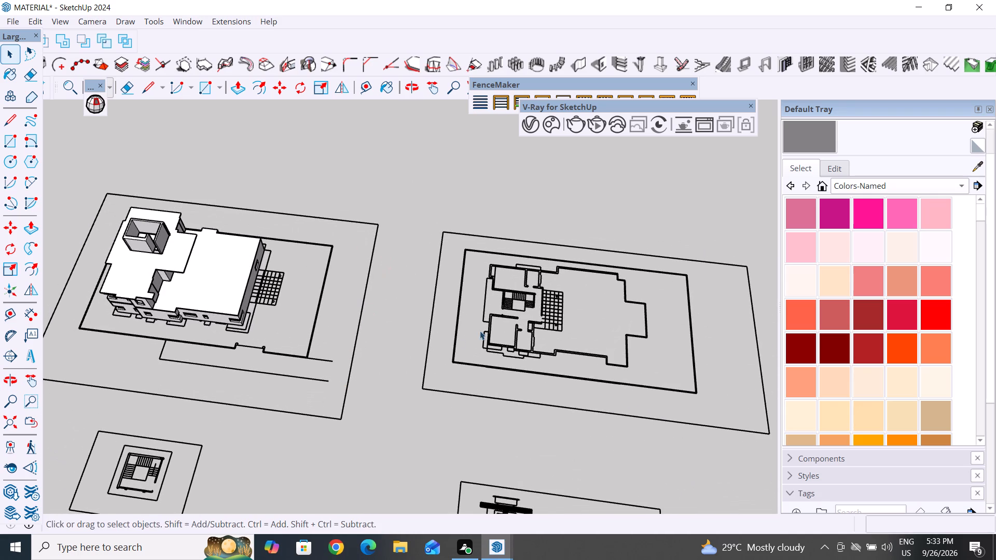
scroll(543, 294, up, 5)
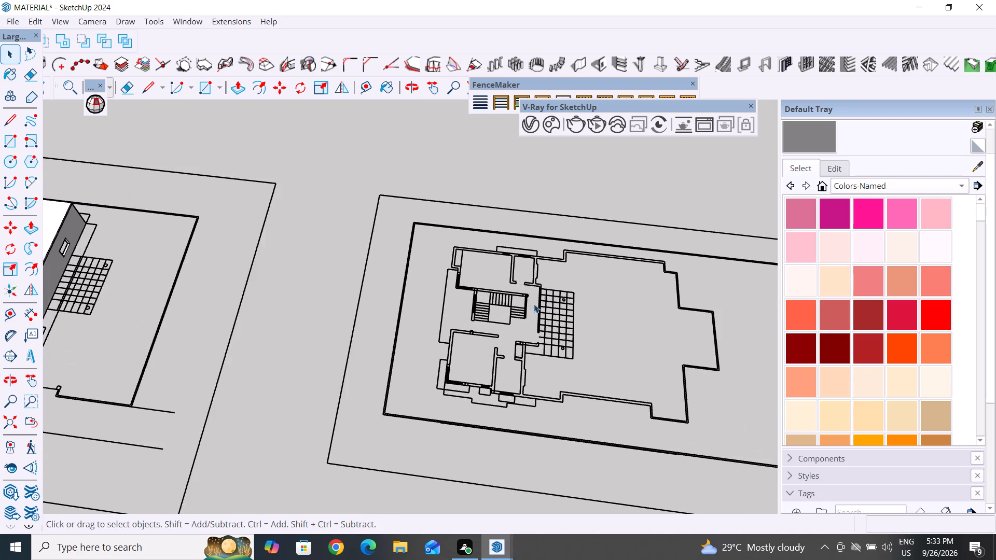
scroll(528, 305, up, 13)
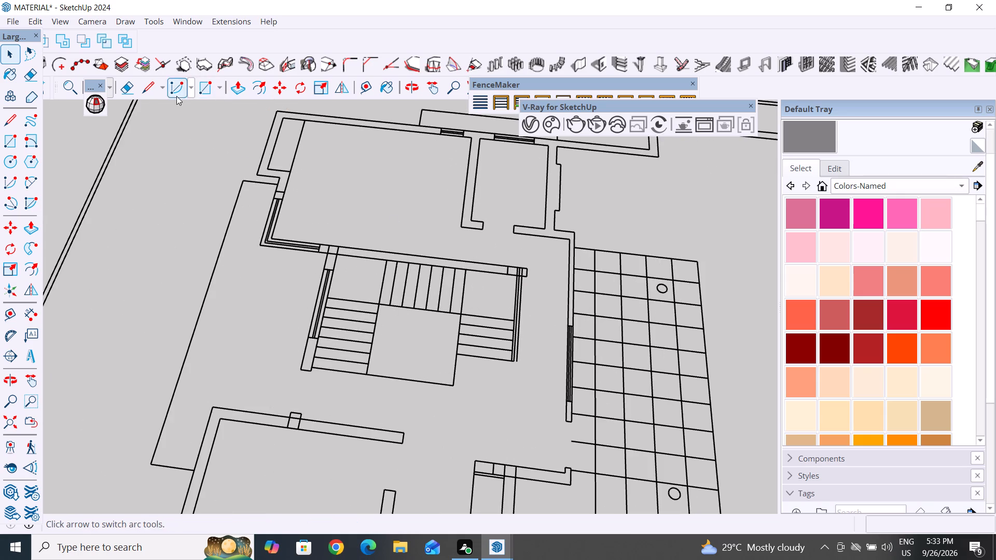
click(207, 90)
scroll(513, 300, up, 4)
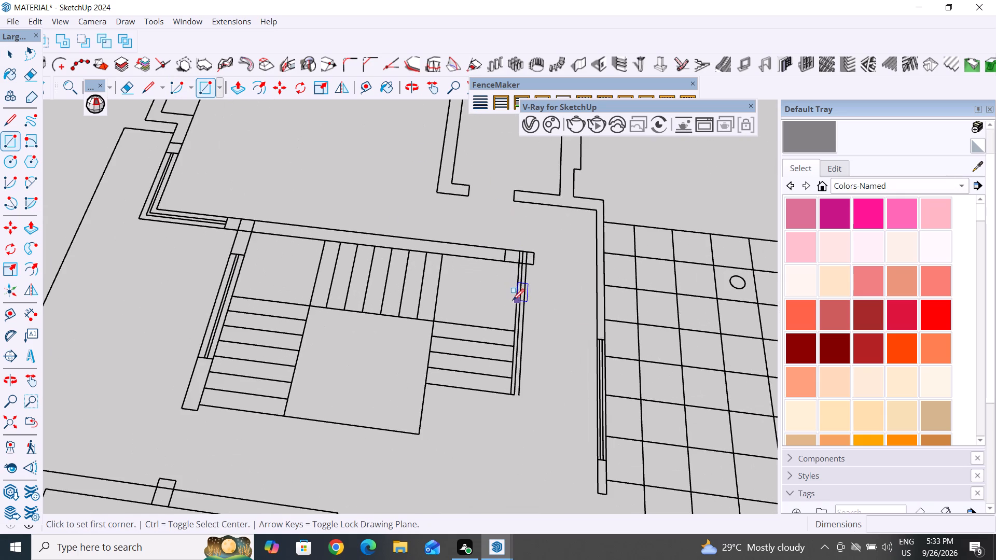
scroll(506, 274, up, 5)
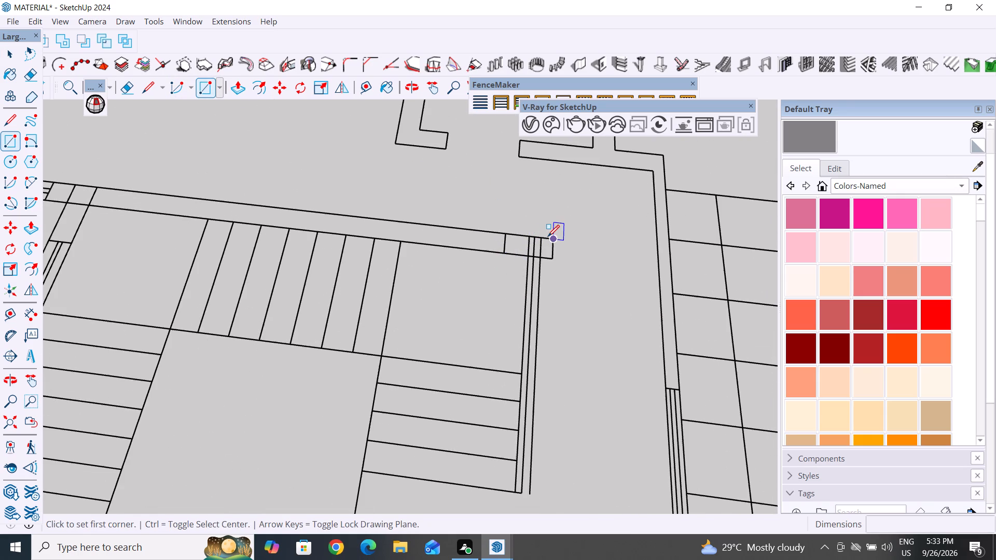
click(554, 237)
scroll(554, 237, down, 3)
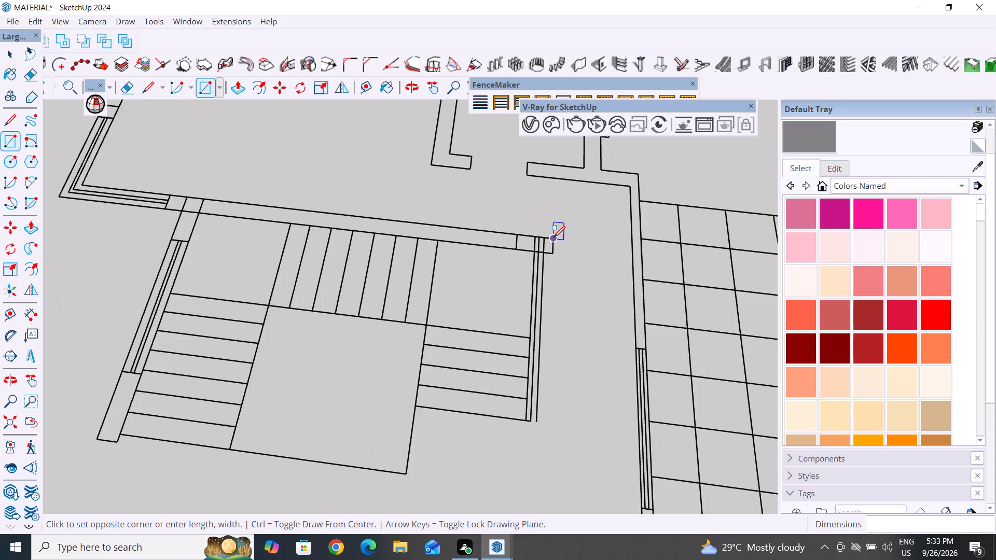
scroll(554, 237, down, 1)
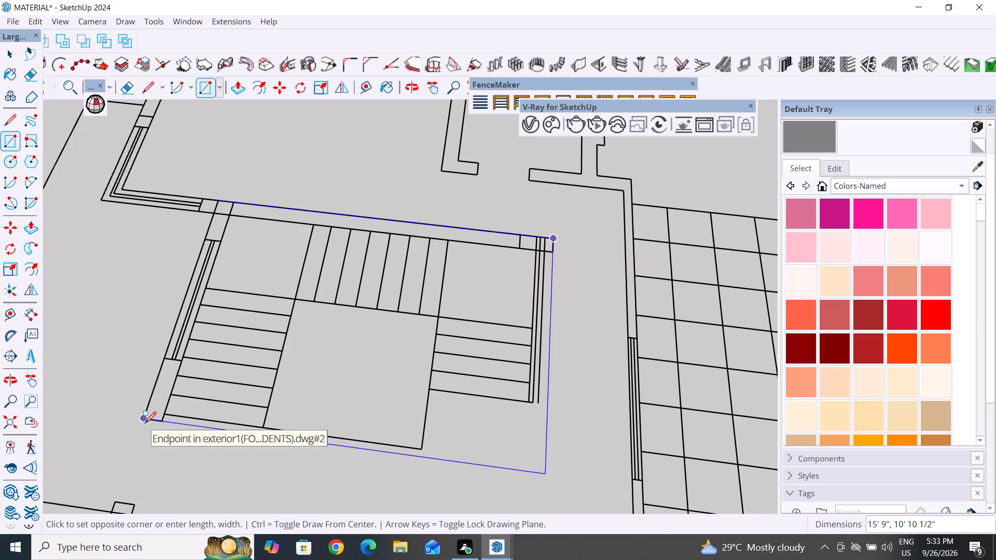
click(145, 423)
click(5, 56)
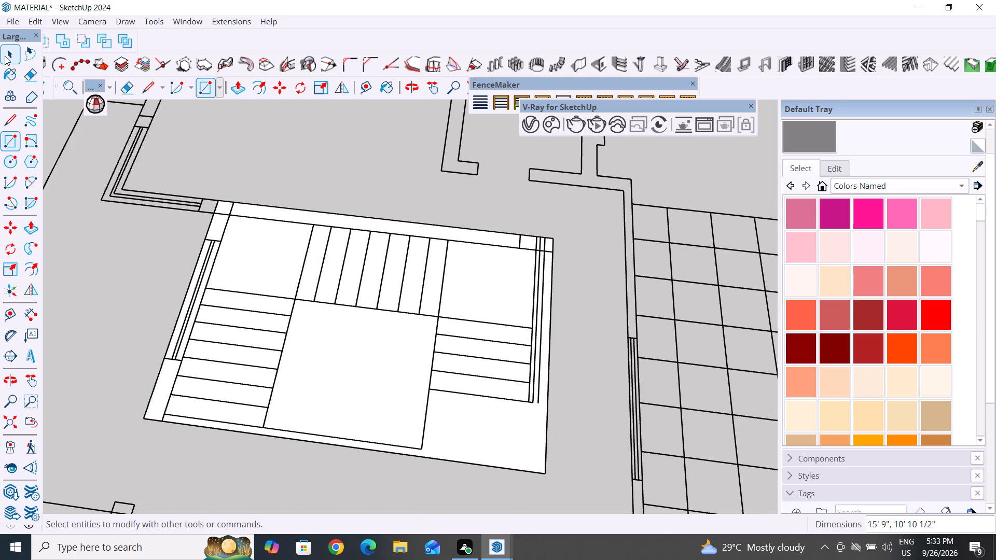
Extrude the staircase rectangle 6" upward into a roof slab.
click(238, 87)
click(339, 364)
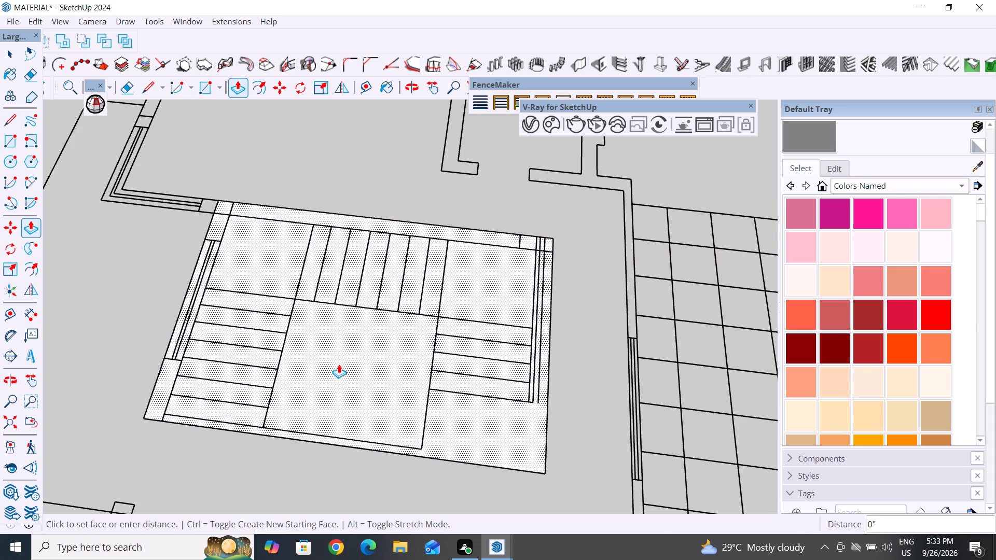
text(6")
key(Return)
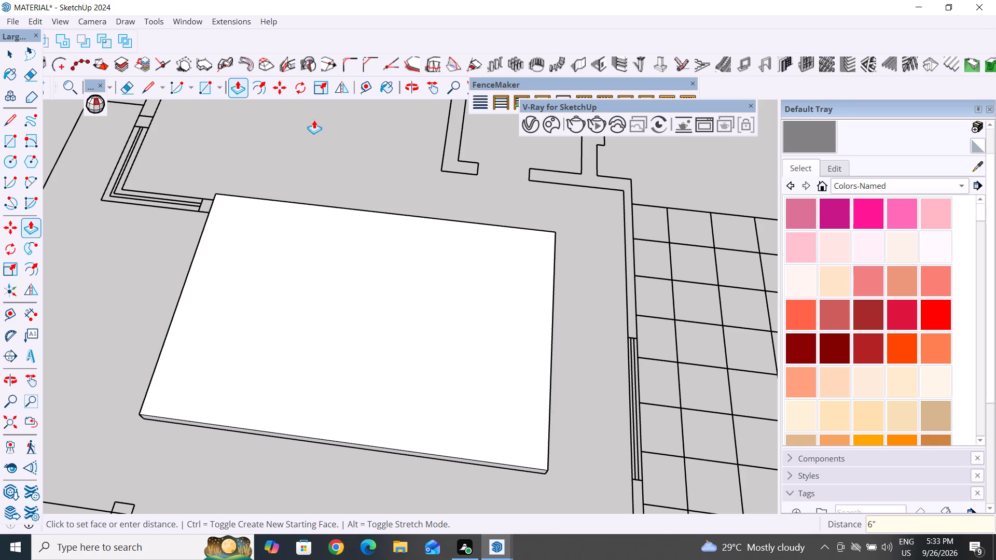
Select the entire 6" staircase slab and make it a group.
click(8, 53)
triple_click(320, 317)
right_click(320, 317)
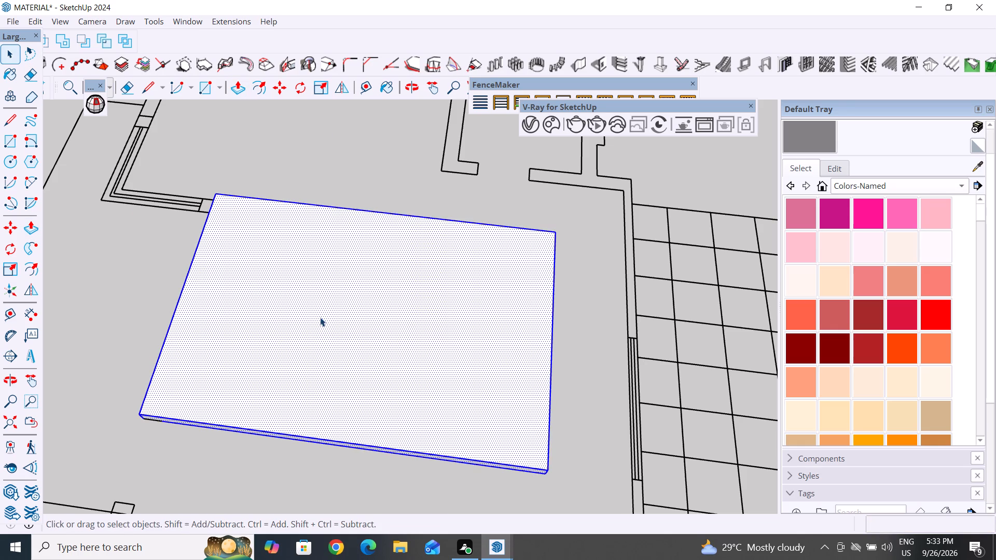
click(382, 125)
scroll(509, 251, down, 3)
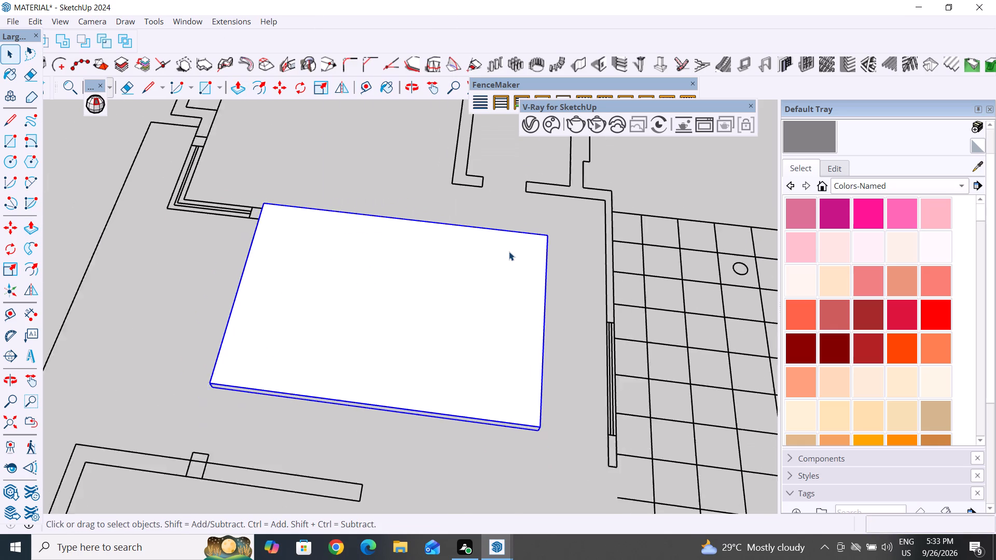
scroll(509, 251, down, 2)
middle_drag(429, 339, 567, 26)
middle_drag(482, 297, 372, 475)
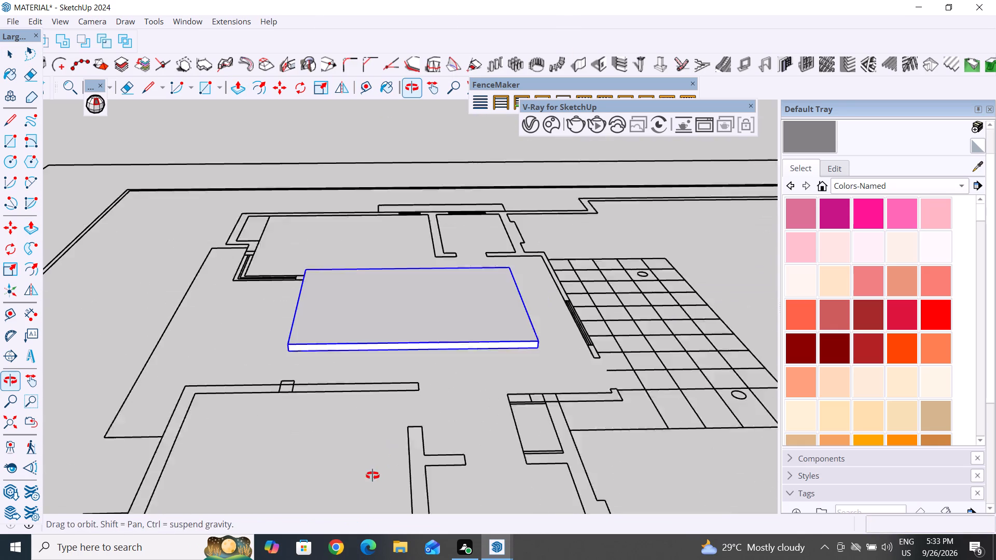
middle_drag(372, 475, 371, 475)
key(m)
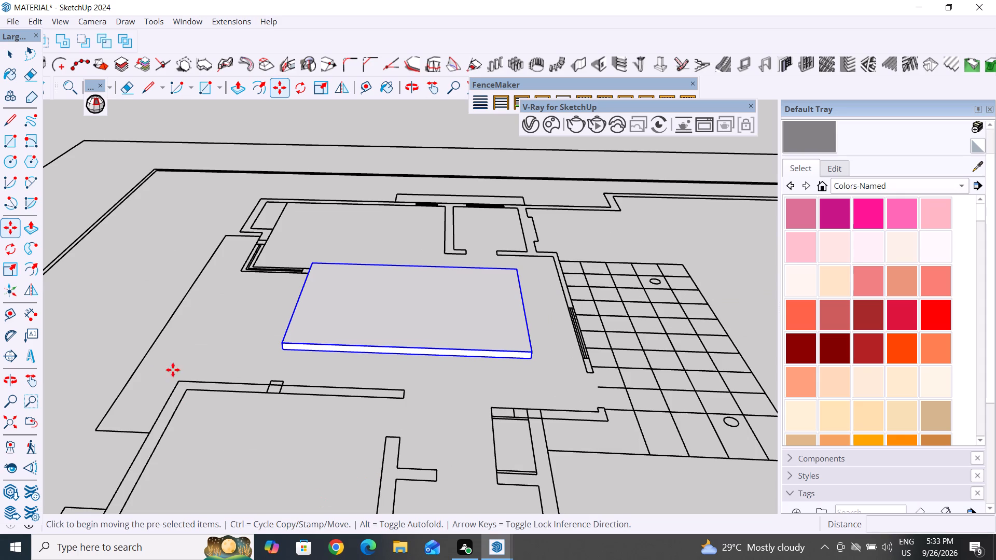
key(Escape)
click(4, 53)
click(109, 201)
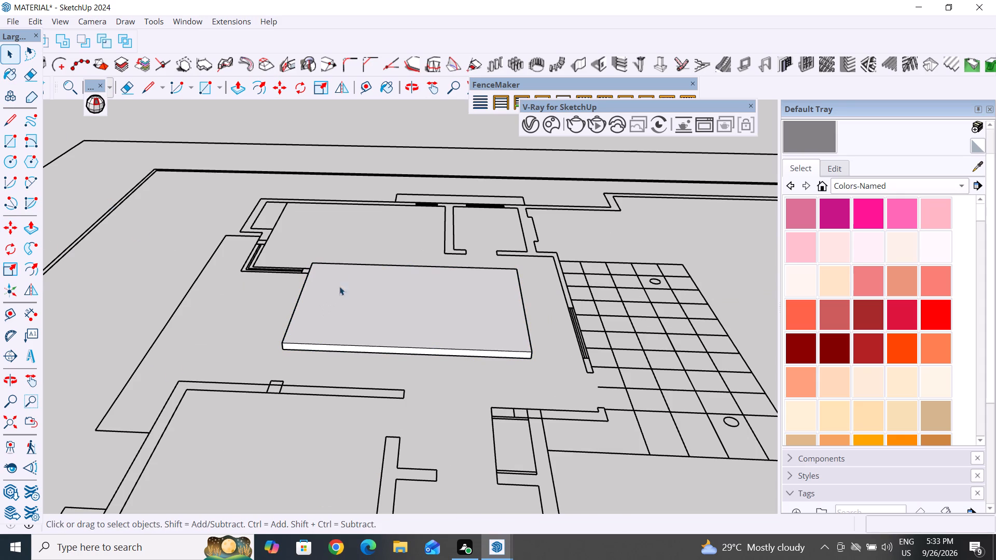
Move the staircase slab group about 180' 1 9/16" by its bottom outer corner onto the matching top corner of the staircase walls.
click(343, 233)
click(362, 341)
key(m)
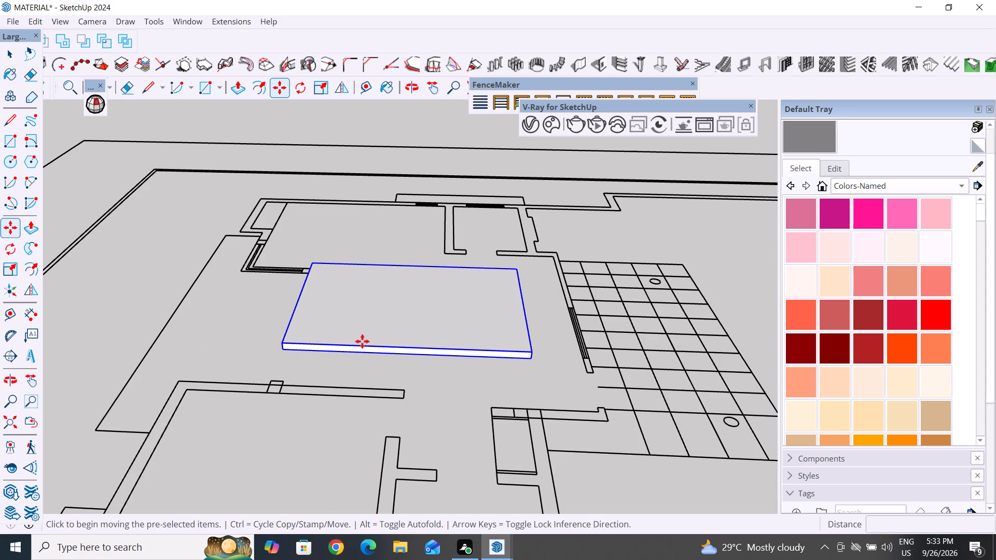
scroll(271, 360, up, 16)
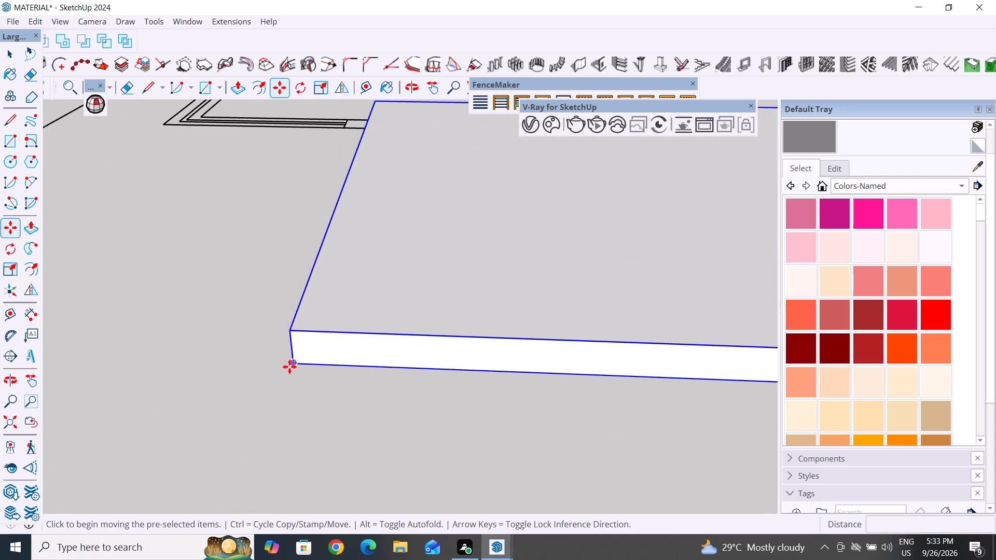
click(293, 366)
scroll(579, 299, down, 20)
scroll(579, 299, down, 1)
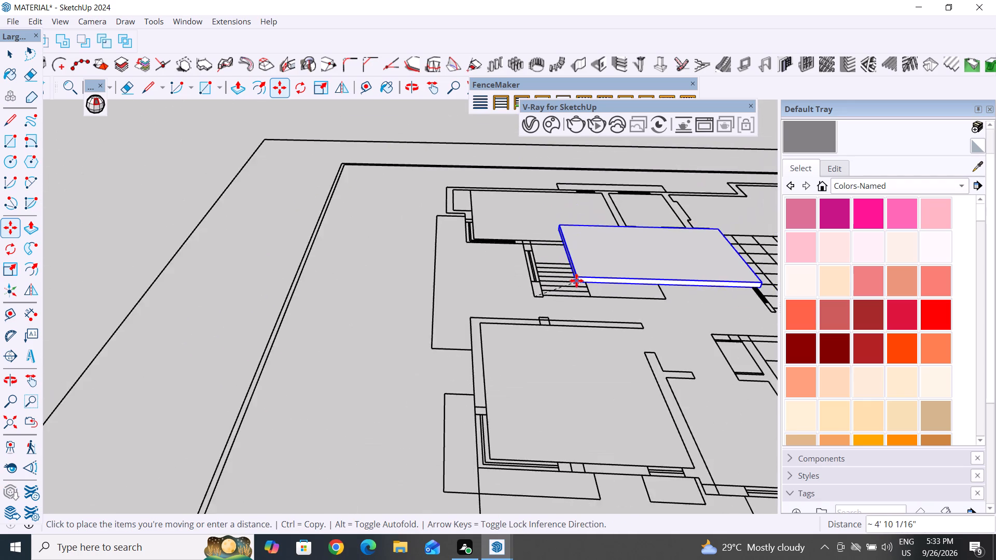
scroll(576, 281, down, 17)
scroll(217, 210, up, 3)
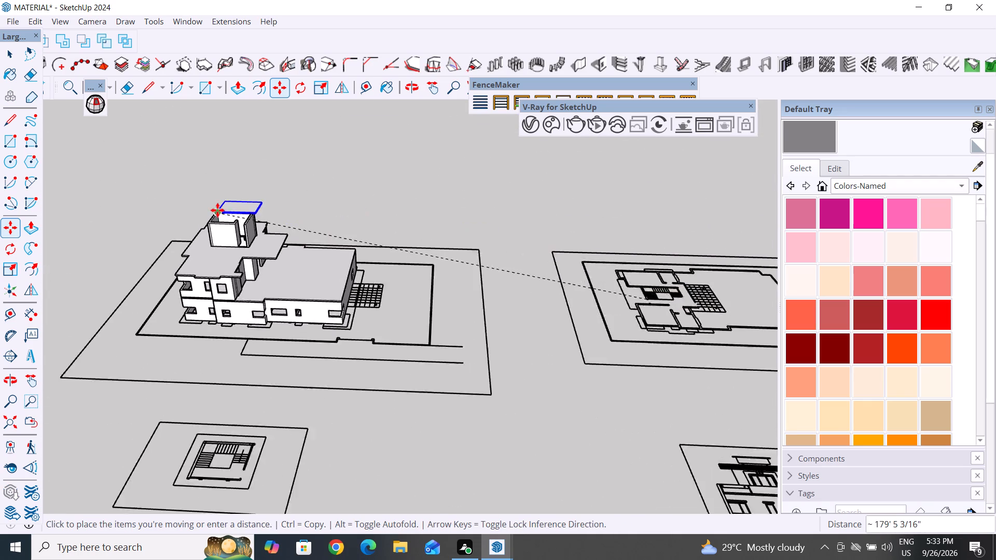
scroll(217, 210, up, 20)
scroll(217, 210, up, 1)
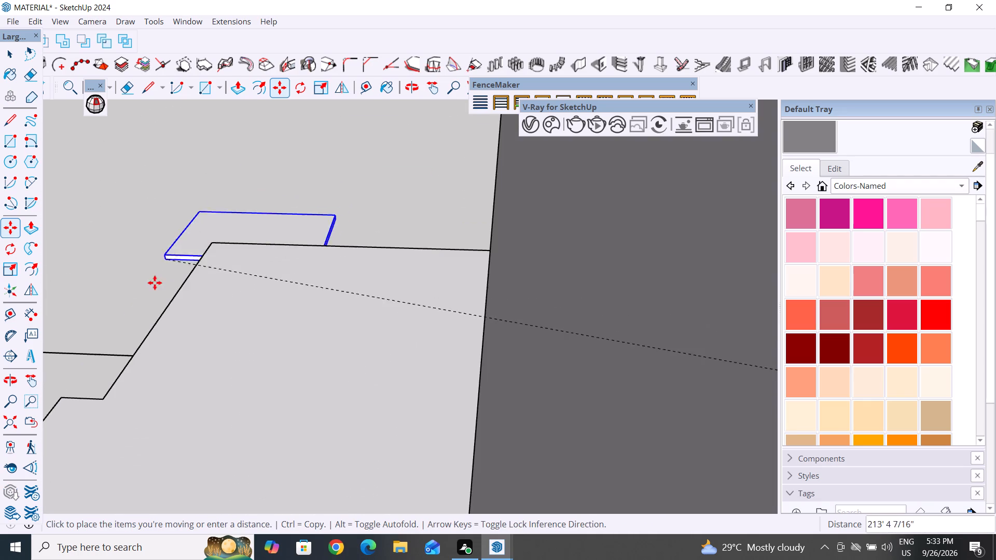
scroll(347, 232, down, 7)
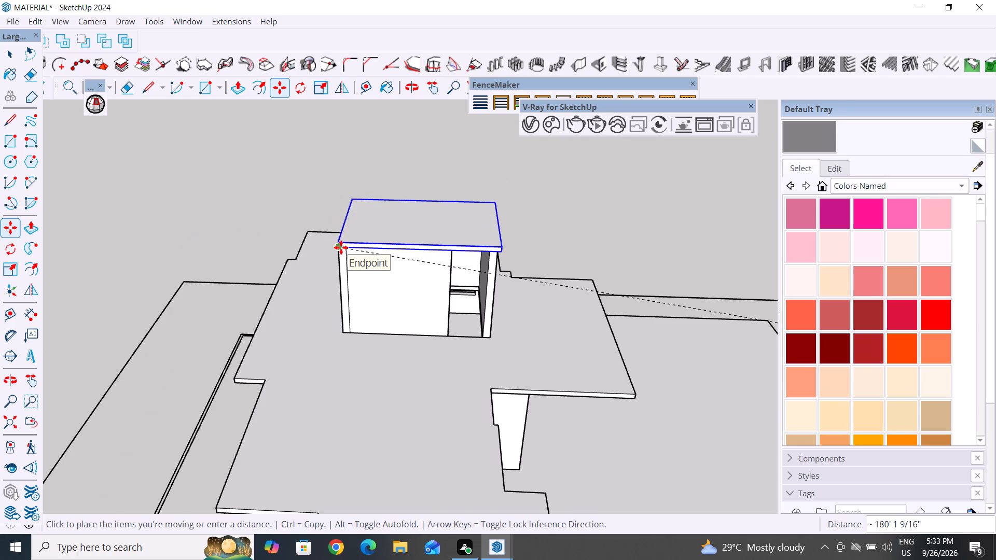
click(341, 247)
click(7, 52)
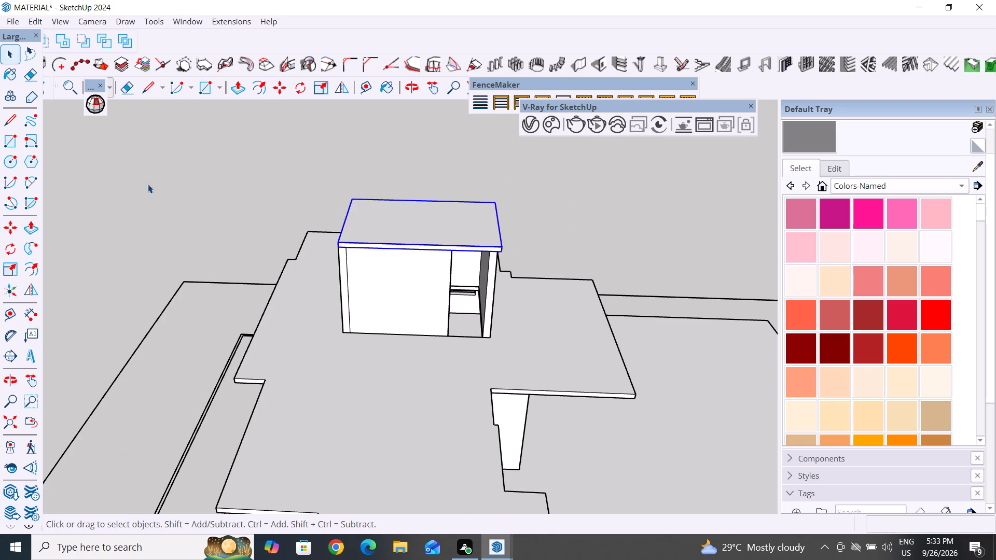
click(177, 194)
Inside the staircase slab group, Push/Pull the short side face outward 5 1/2" to align with the wall's outer face.
scroll(429, 285, down, 5)
middle_drag(524, 285, 118, 205)
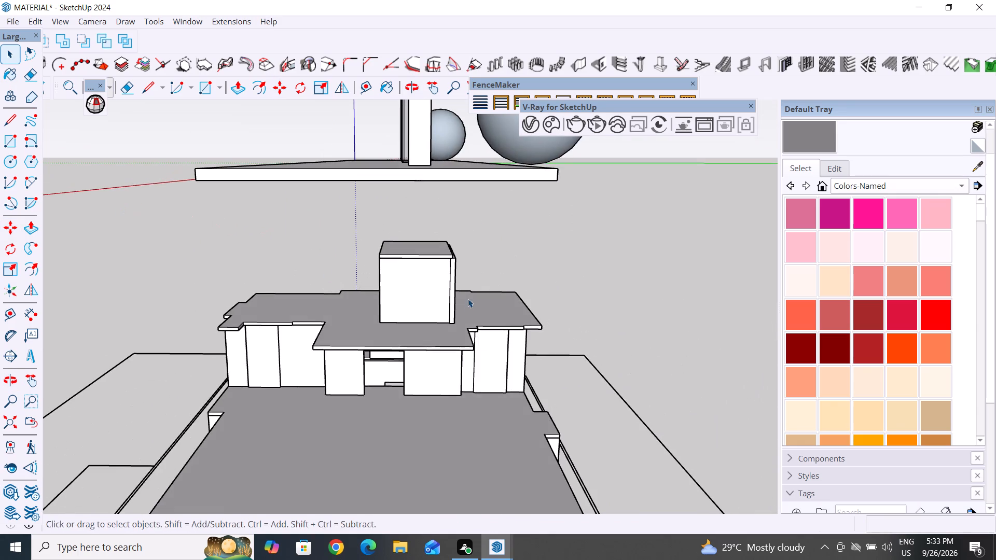
scroll(455, 261, up, 3)
middle_drag(461, 291, 265, 396)
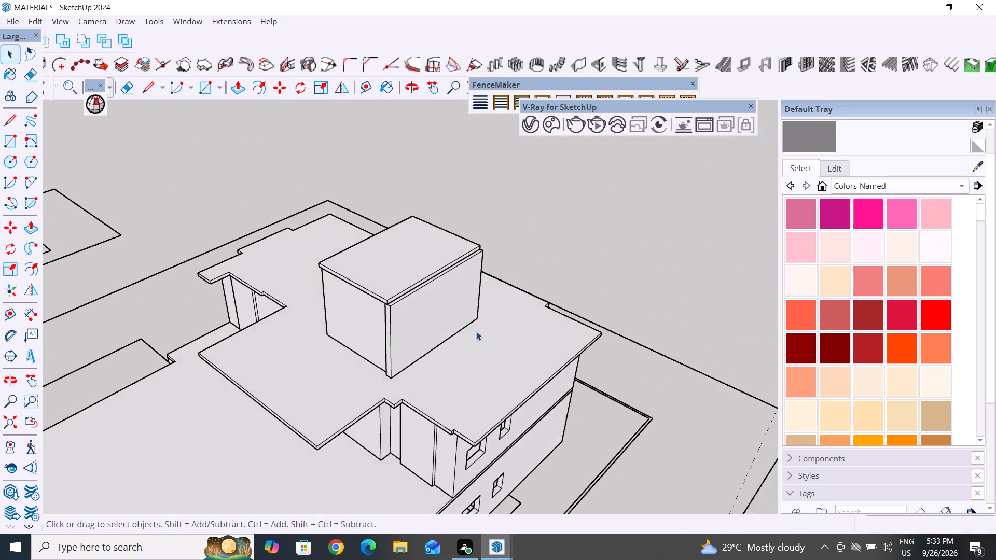
scroll(476, 331, up, 1)
middle_drag(475, 331, 293, 359)
scroll(431, 311, up, 4)
scroll(503, 249, up, 9)
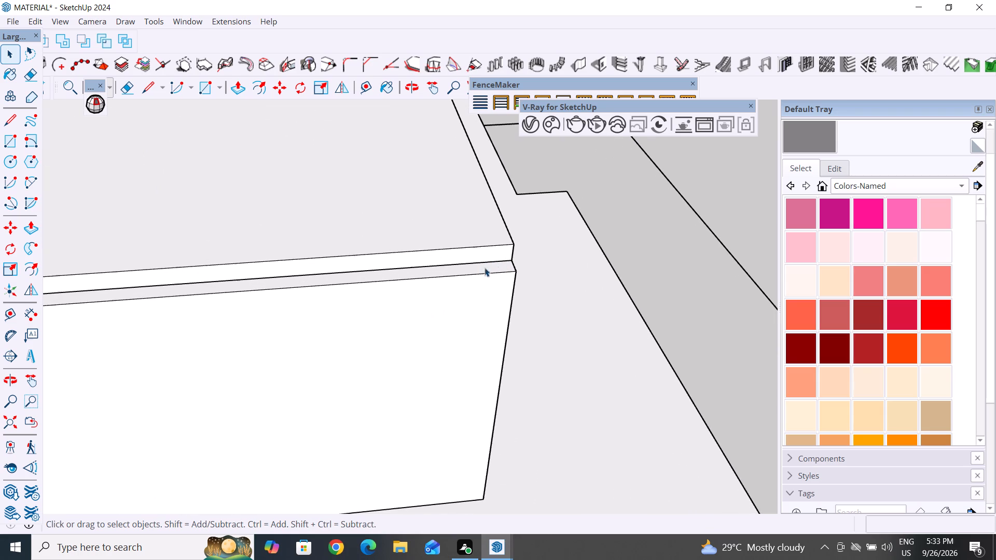
click(488, 254)
double_click(488, 254)
click(488, 254)
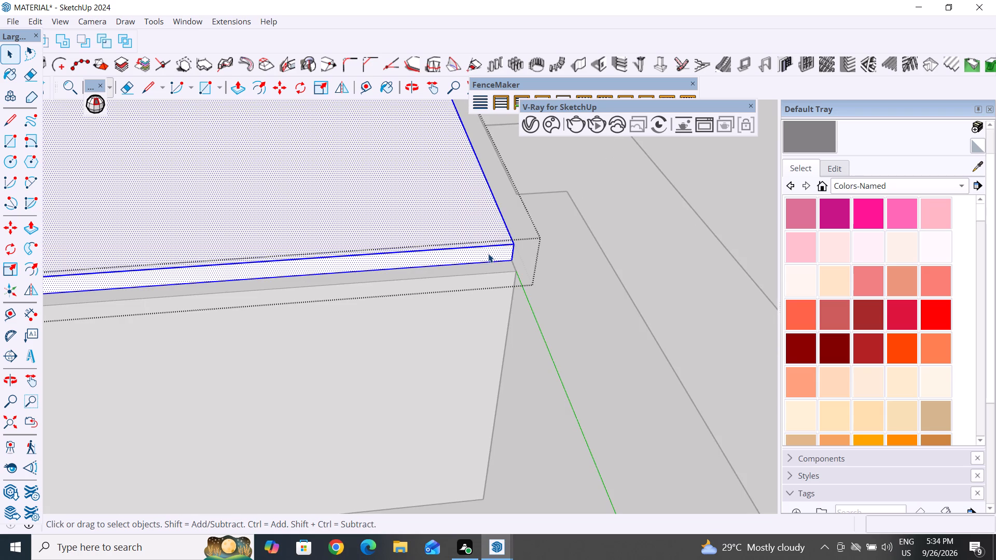
click(483, 254)
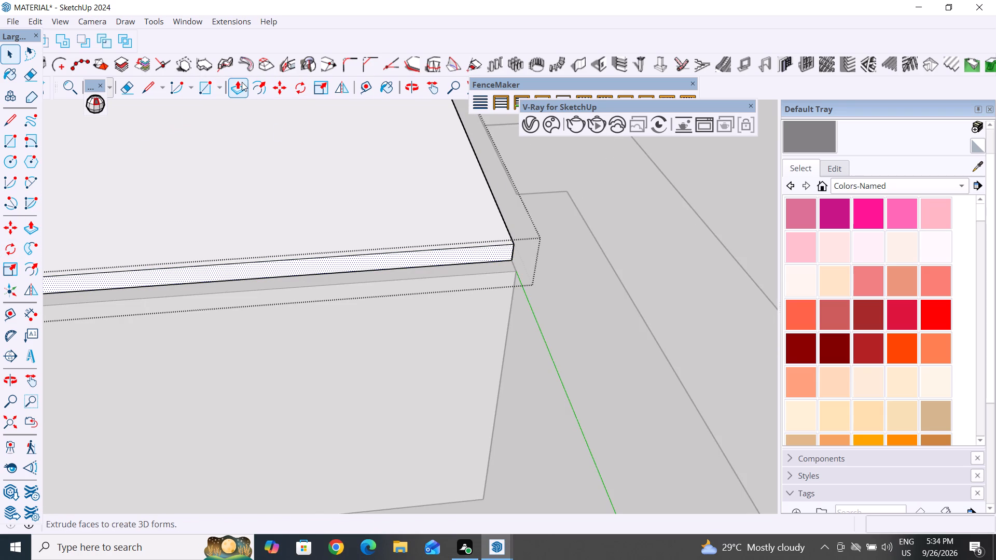
click(242, 82)
middle_drag(645, 245, 453, 246)
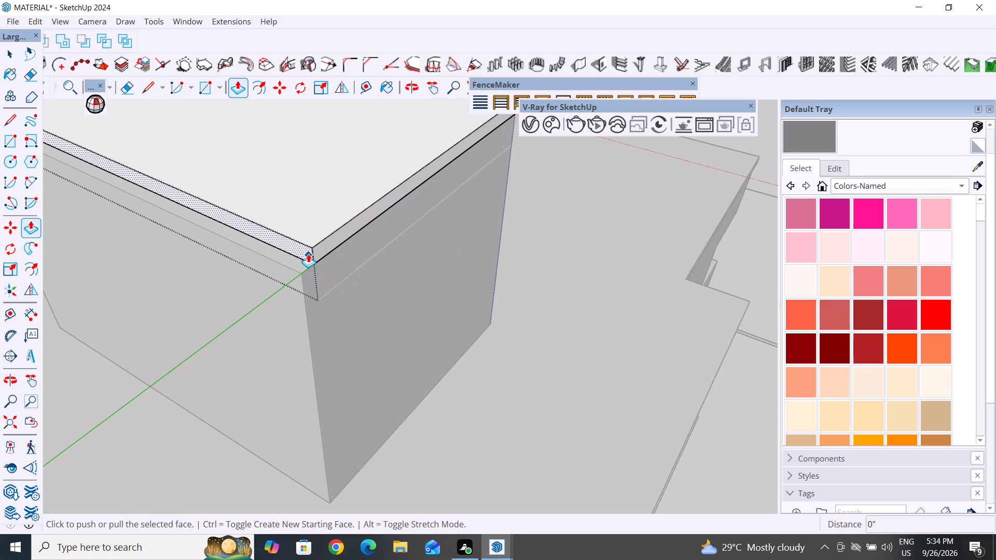
click(306, 250)
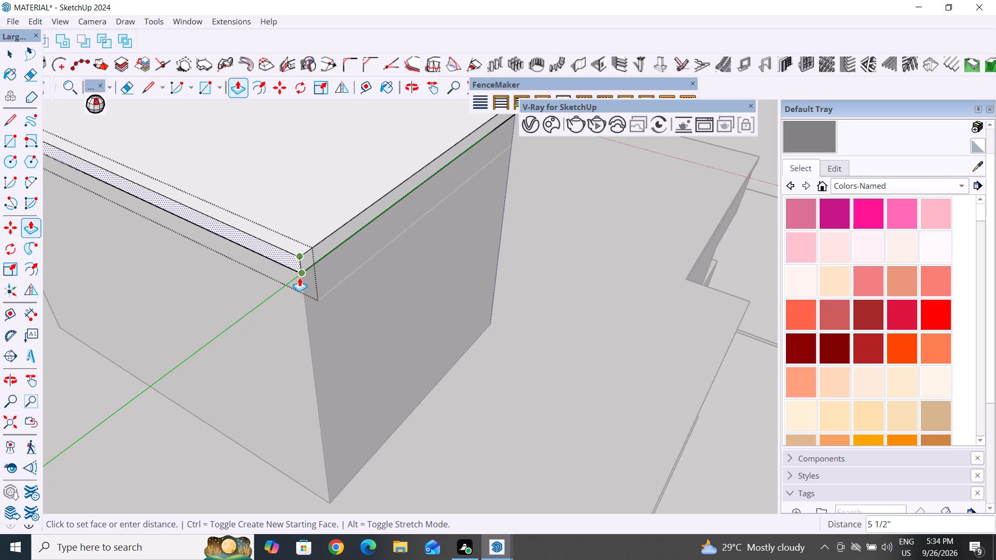
click(299, 277)
click(11, 61)
scroll(504, 340, down, 4)
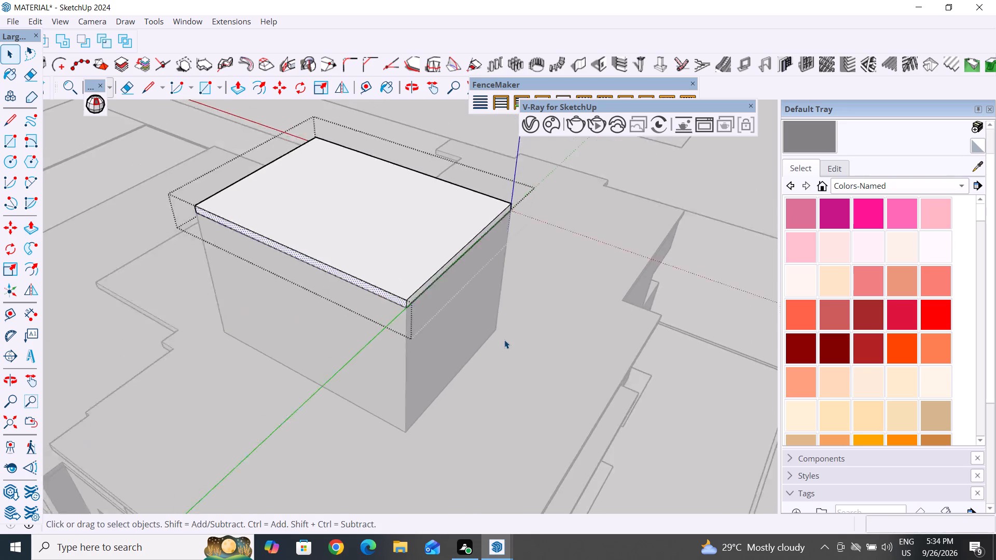
scroll(504, 340, down, 7)
click(662, 184)
Examine the house with its covered staircase block from several sides and from above.
middle_drag(518, 376, 772, 353)
middle_drag(317, 422, 784, 337)
middle_drag(234, 452, 621, 460)
middle_drag(342, 480, 619, 475)
scroll(334, 299, down, 5)
scroll(292, 312, down, 5)
middle_drag(445, 432, 506, 426)
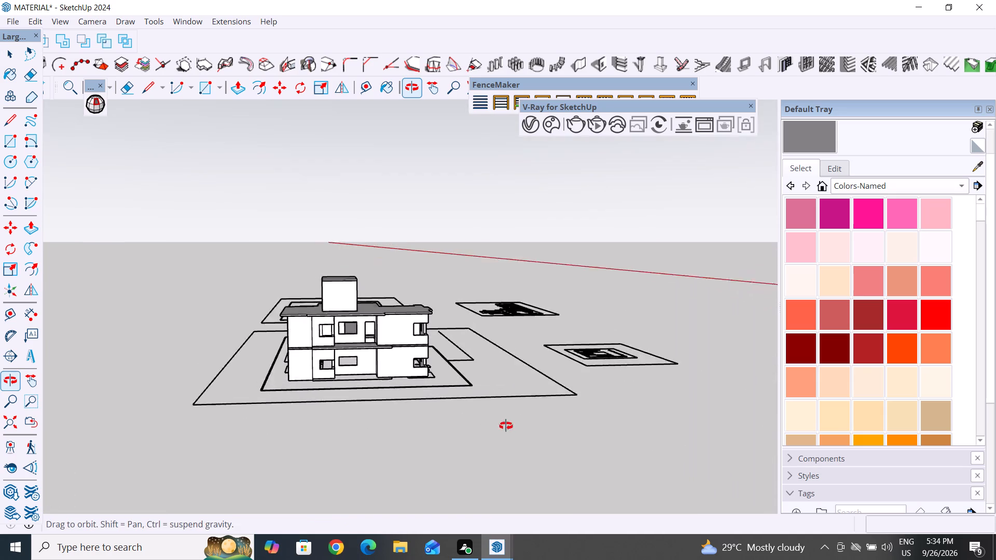
middle_drag(506, 426, 357, 466)
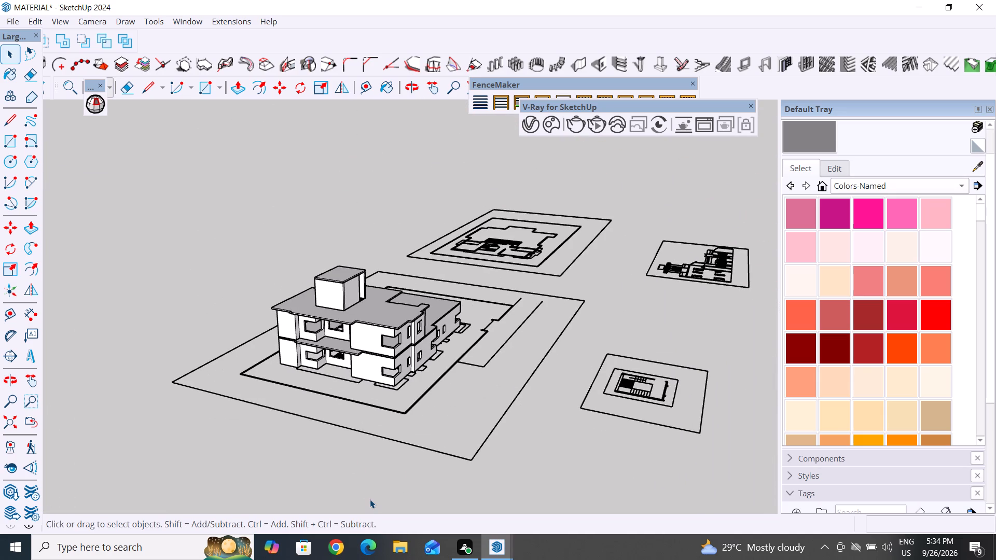
Save the model.
key(ctrl+s)
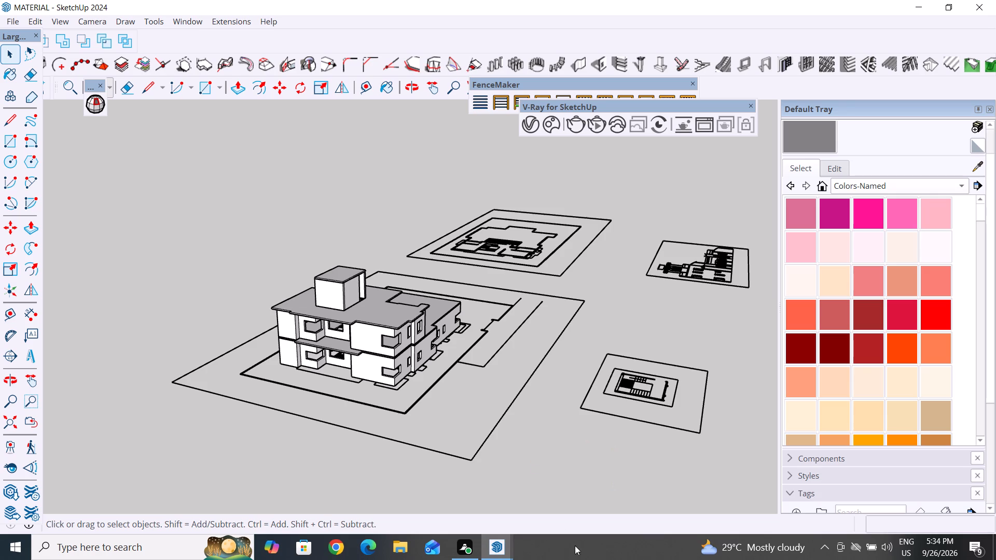
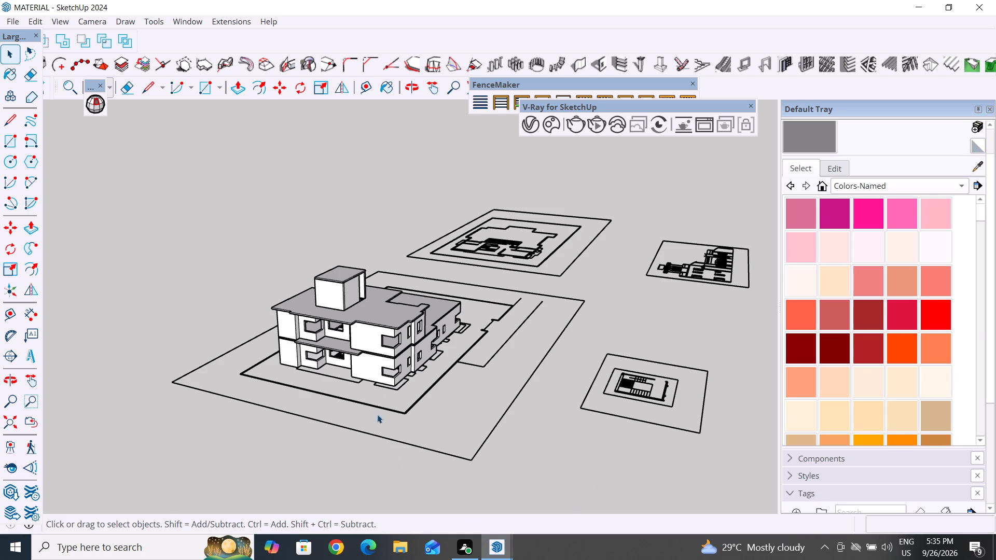
Examine the assembled house and its rooftop staircase block from several sides and from low angles.
middle_drag(577, 331, 216, 447)
middle_drag(452, 391, 512, 291)
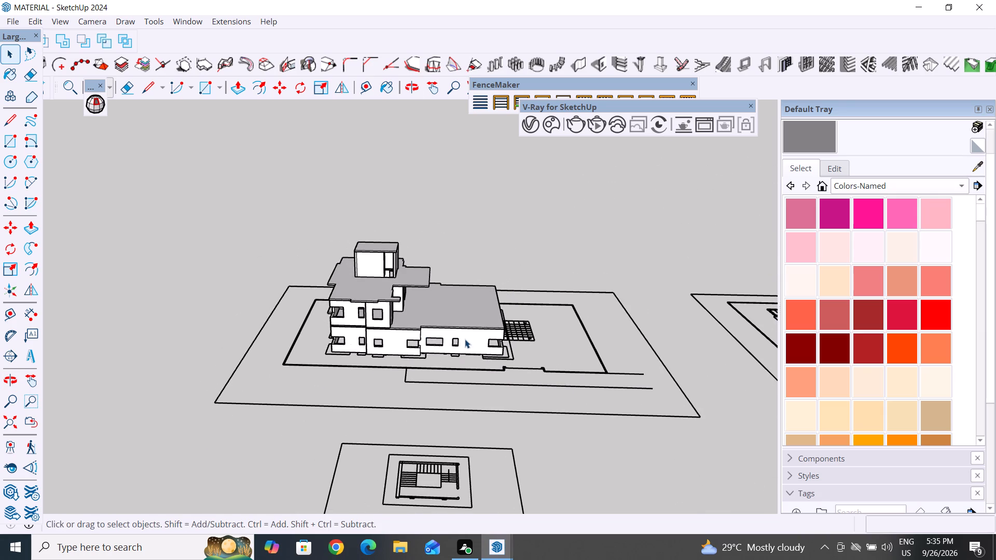
middle_drag(437, 382, 462, 304)
scroll(459, 349, up, 3)
middle_drag(475, 422, 449, 481)
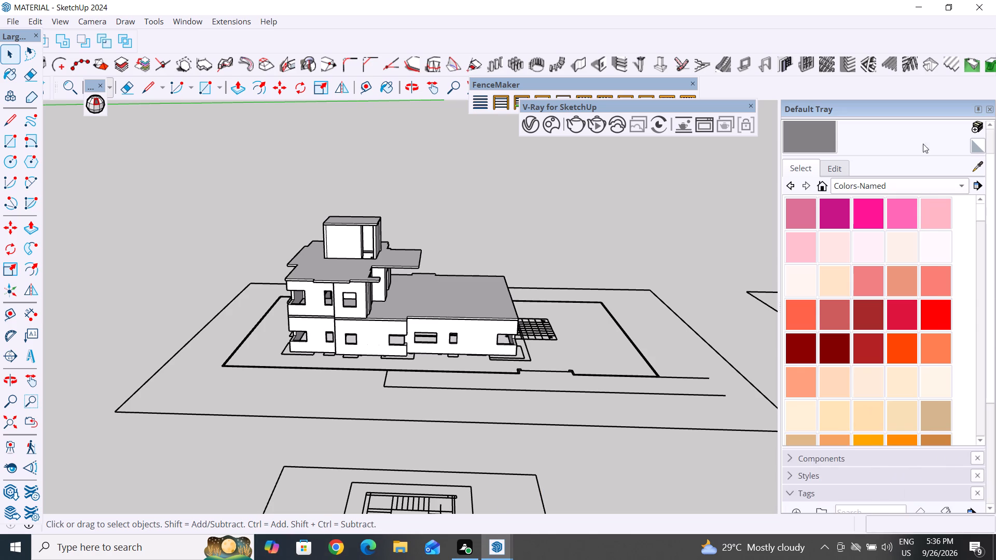
middle_drag(486, 409, 508, 390)
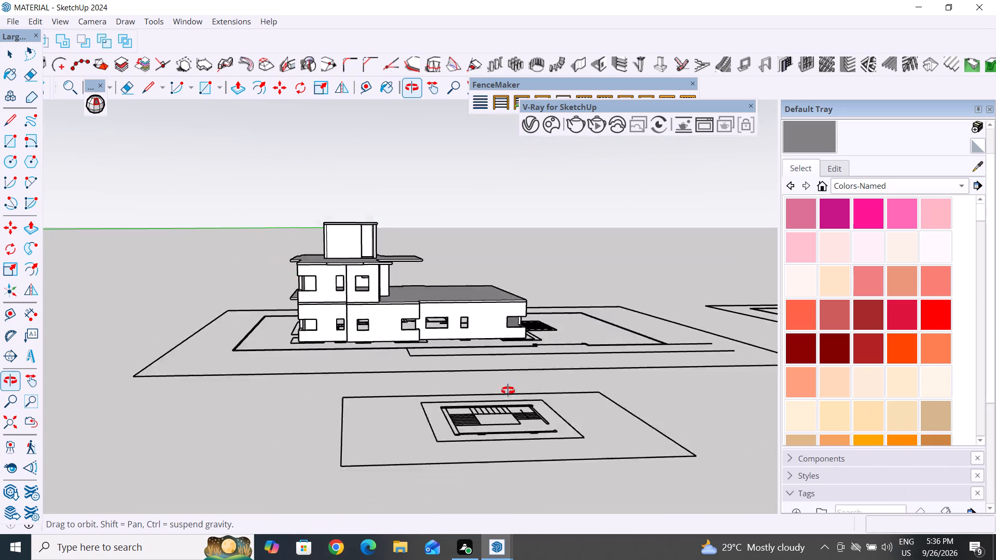
middle_drag(508, 390, 501, 402)
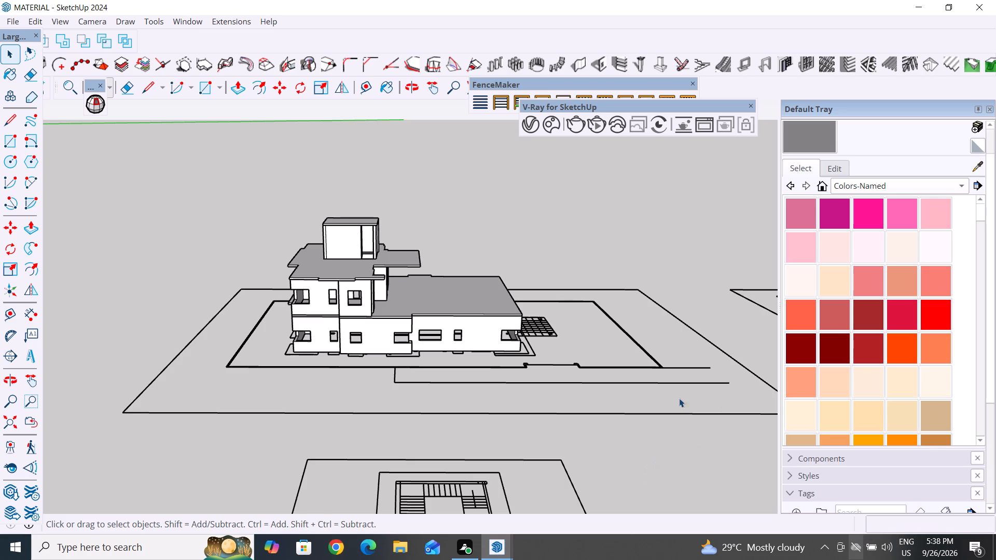
scroll(269, 333, up, 4)
middle_drag(314, 332, 500, 292)
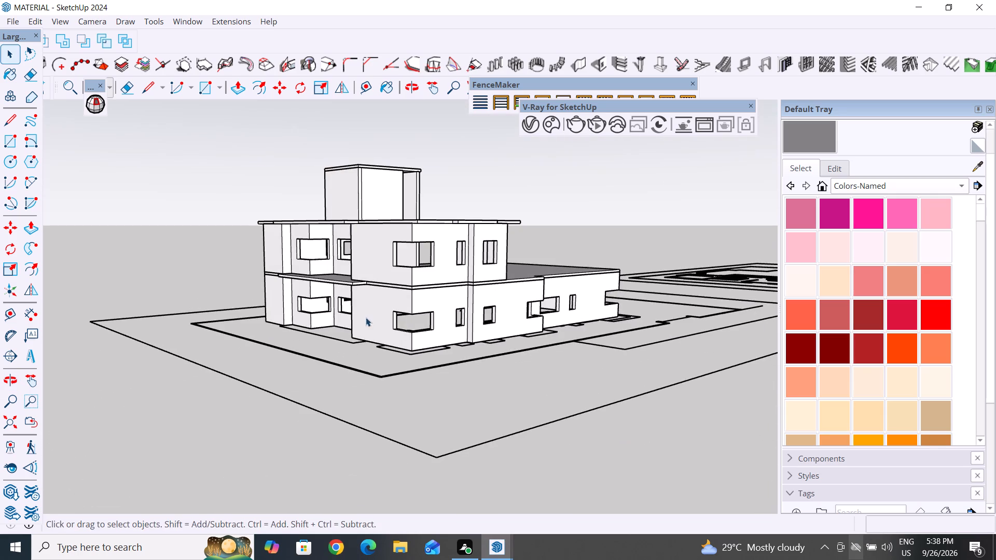
middle_drag(405, 348, 0, 397)
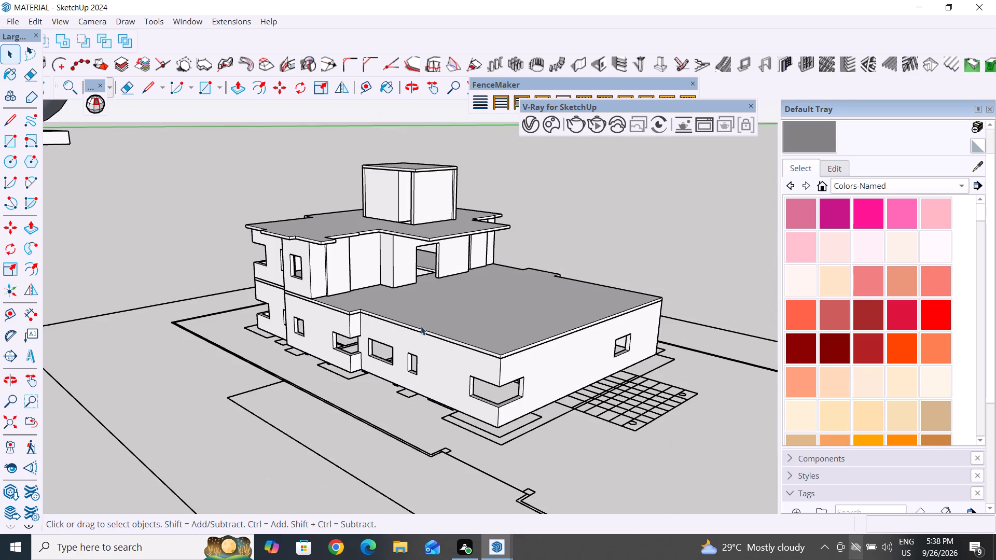
Examine the exterior elevation drawing beside the floor plans, focusing on the rooftop block, its slatted canopy and the parapet.
scroll(421, 326, down, 17)
middle_drag(516, 447, 610, 551)
scroll(380, 318, down, 4)
middle_drag(528, 501, 669, 519)
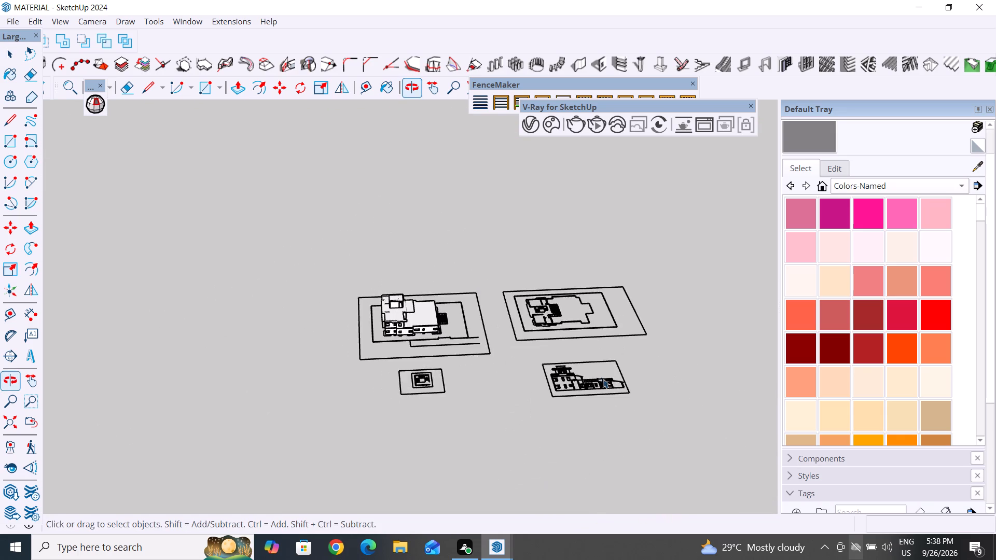
scroll(604, 367, up, 6)
scroll(533, 389, up, 9)
middle_drag(491, 428, 476, 486)
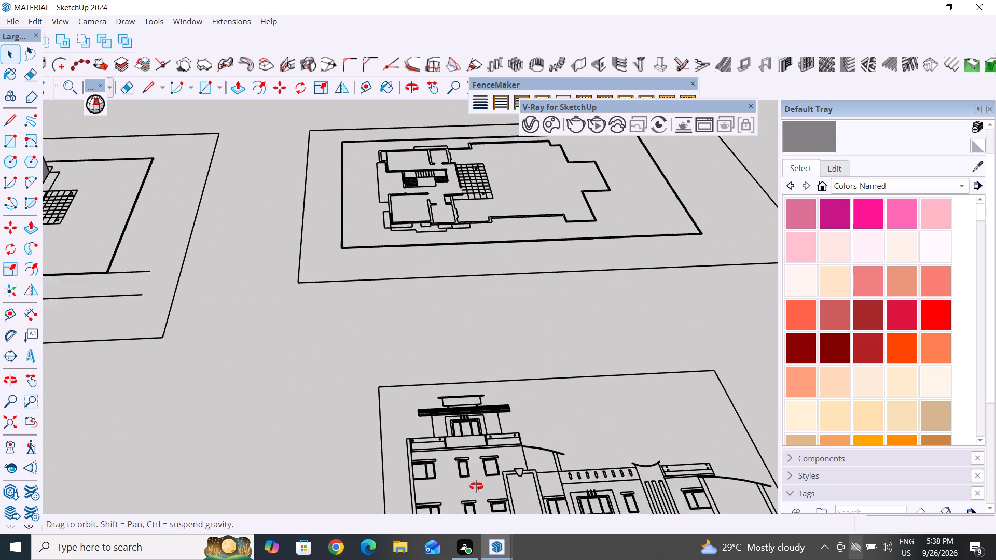
middle_drag(476, 486, 472, 514)
scroll(521, 240, down, 5)
middle_drag(515, 408, 502, 484)
scroll(490, 455, up, 4)
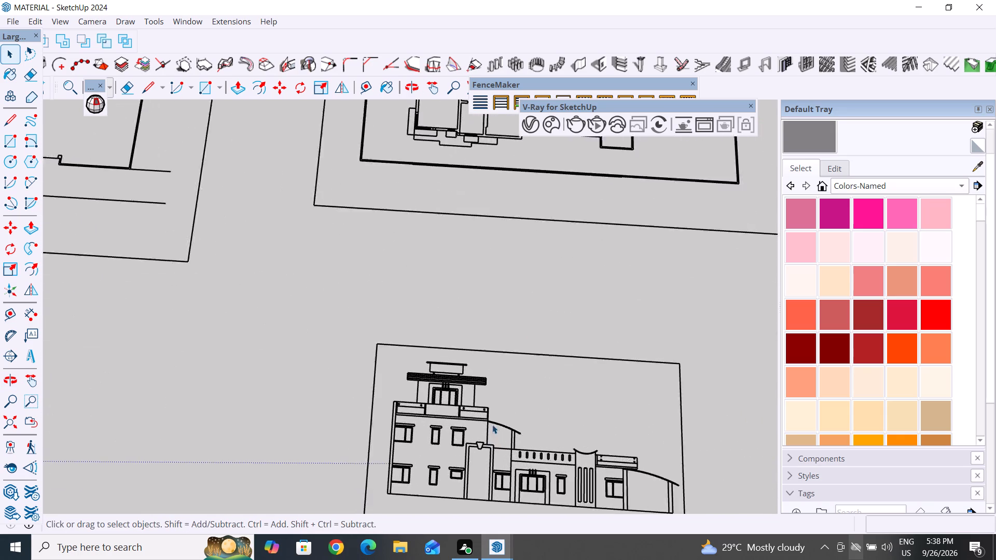
scroll(492, 425, up, 13)
middle_drag(535, 412, 524, 512)
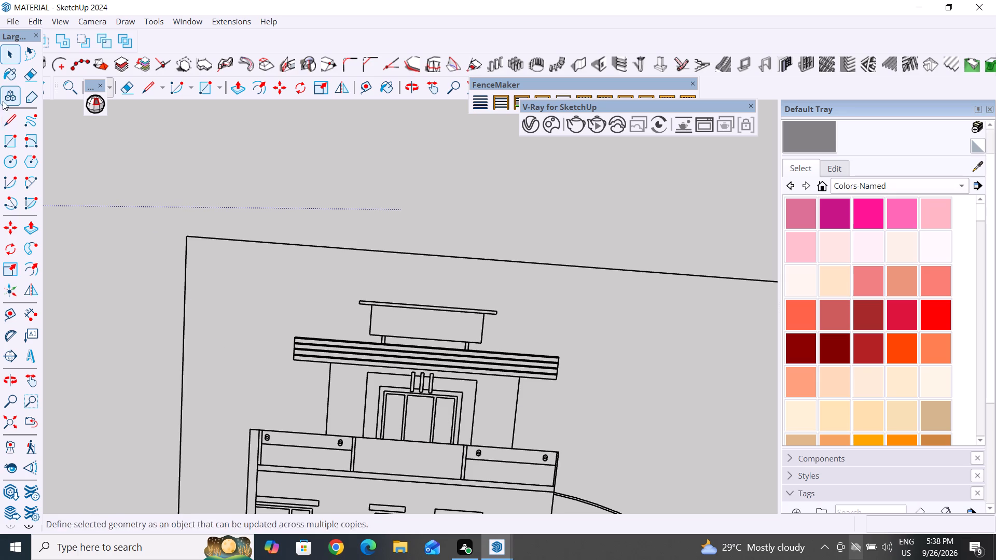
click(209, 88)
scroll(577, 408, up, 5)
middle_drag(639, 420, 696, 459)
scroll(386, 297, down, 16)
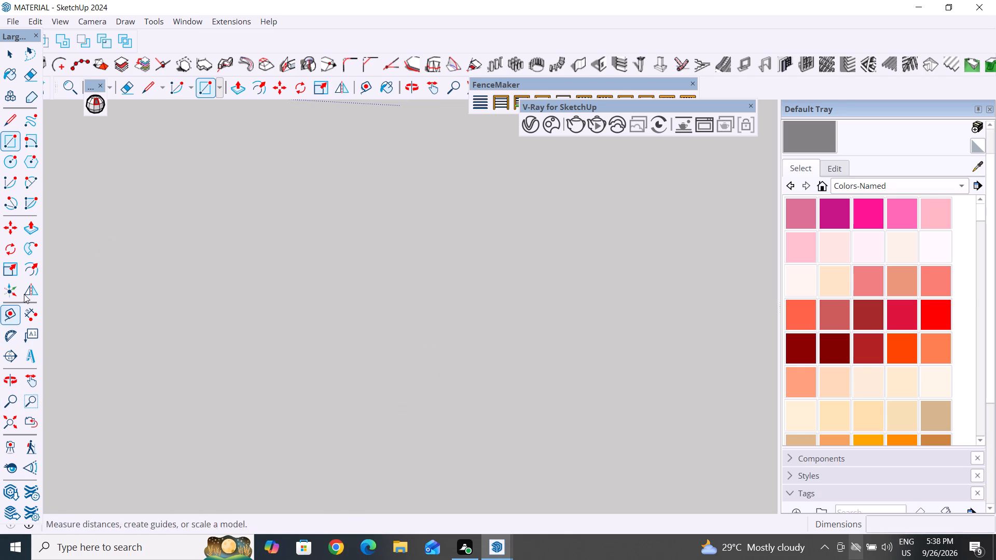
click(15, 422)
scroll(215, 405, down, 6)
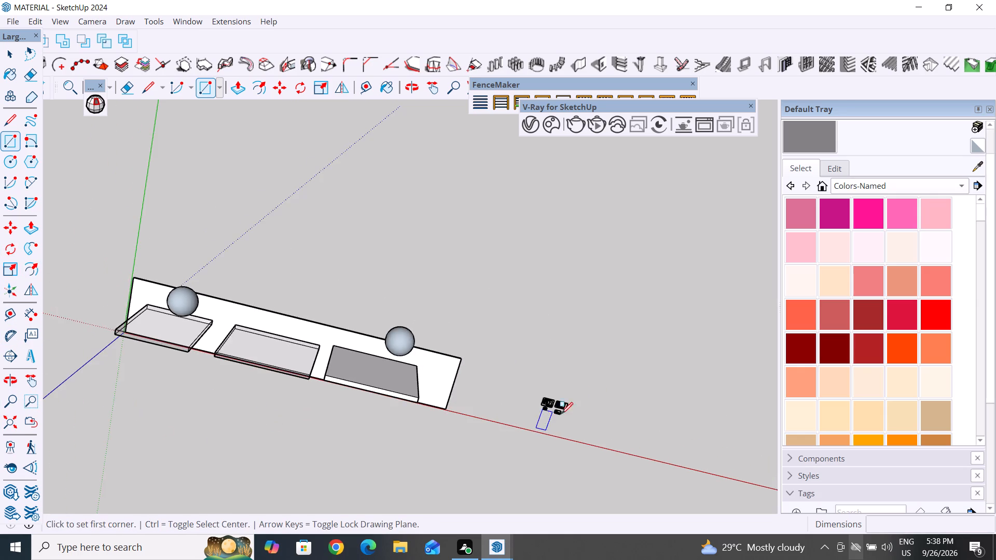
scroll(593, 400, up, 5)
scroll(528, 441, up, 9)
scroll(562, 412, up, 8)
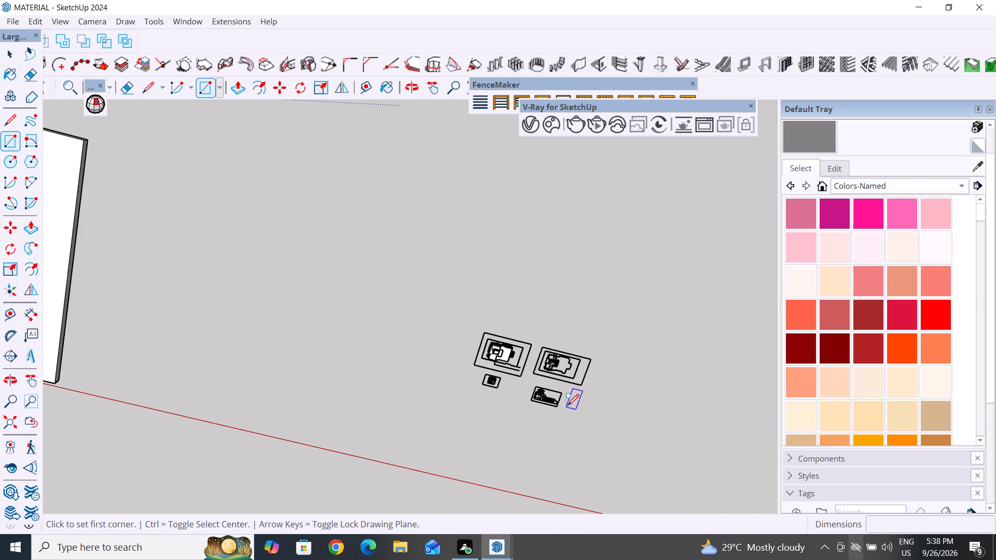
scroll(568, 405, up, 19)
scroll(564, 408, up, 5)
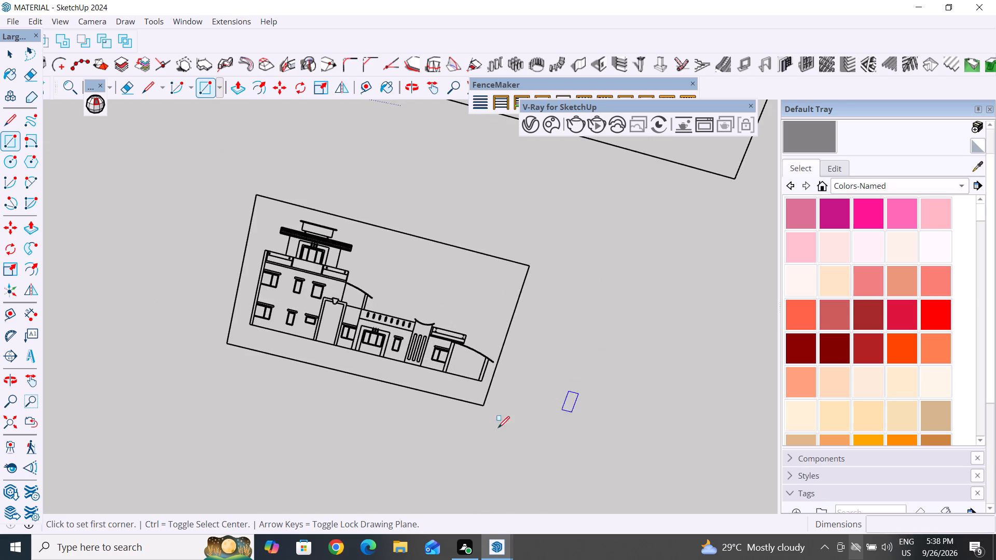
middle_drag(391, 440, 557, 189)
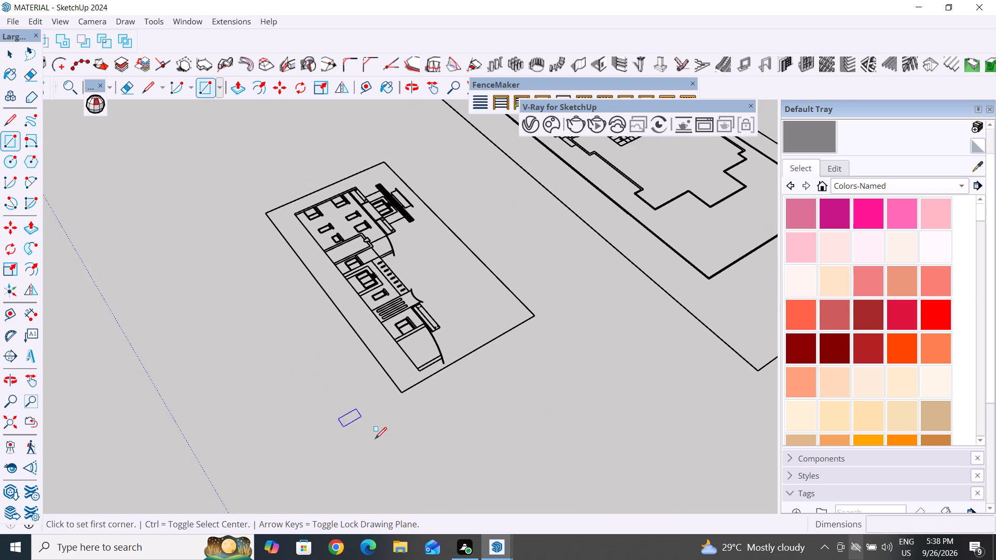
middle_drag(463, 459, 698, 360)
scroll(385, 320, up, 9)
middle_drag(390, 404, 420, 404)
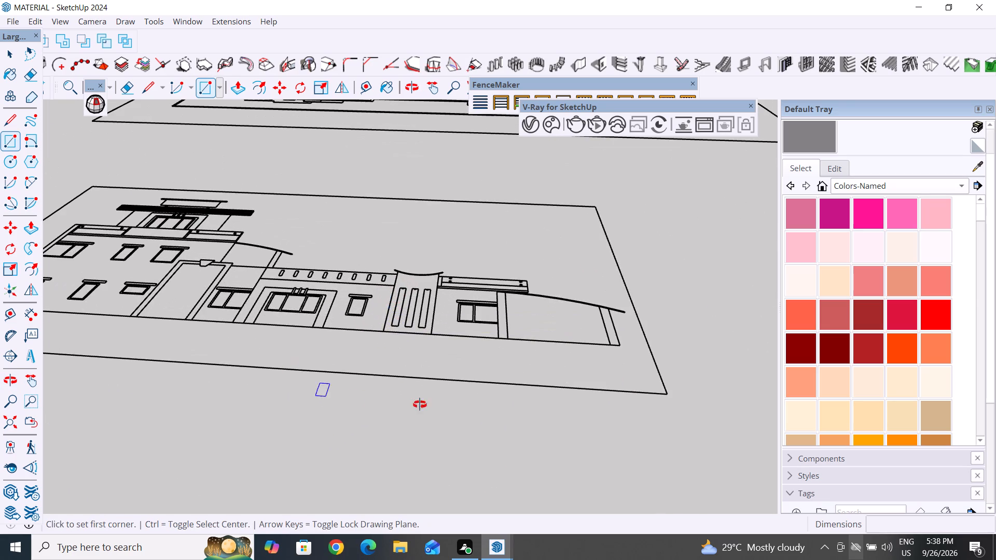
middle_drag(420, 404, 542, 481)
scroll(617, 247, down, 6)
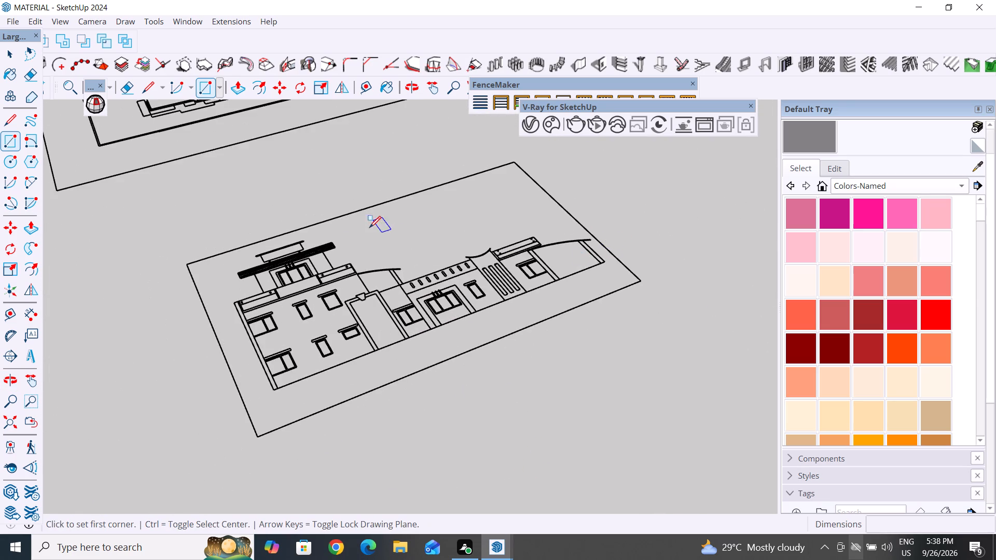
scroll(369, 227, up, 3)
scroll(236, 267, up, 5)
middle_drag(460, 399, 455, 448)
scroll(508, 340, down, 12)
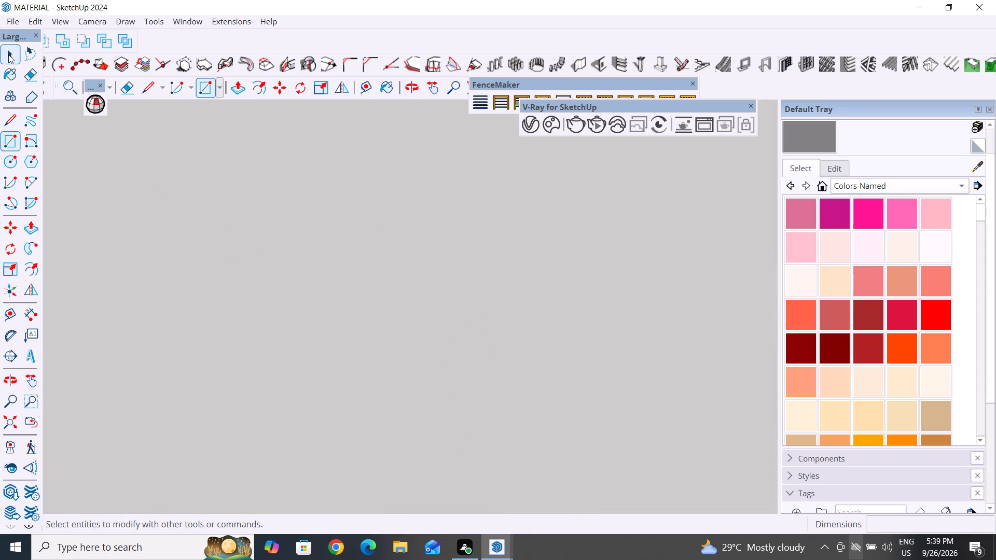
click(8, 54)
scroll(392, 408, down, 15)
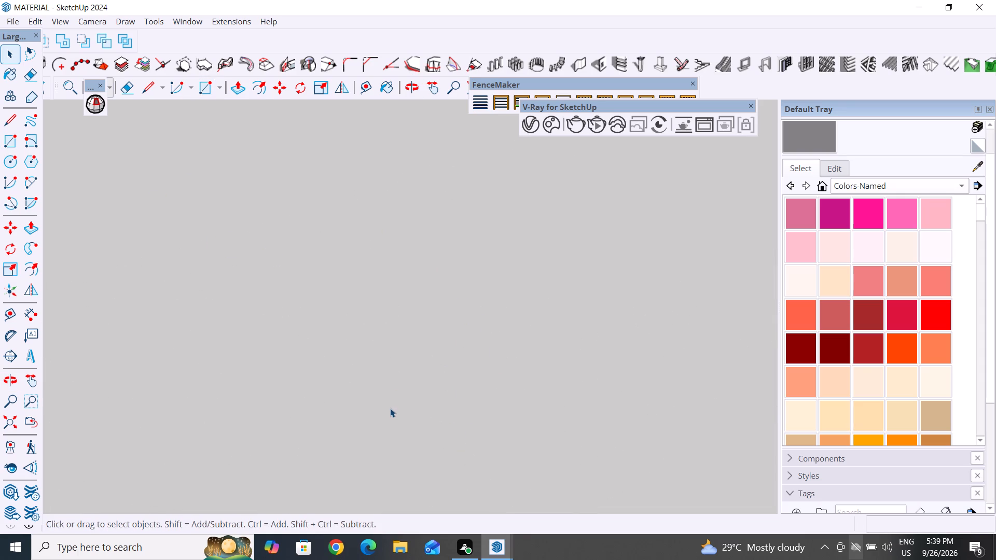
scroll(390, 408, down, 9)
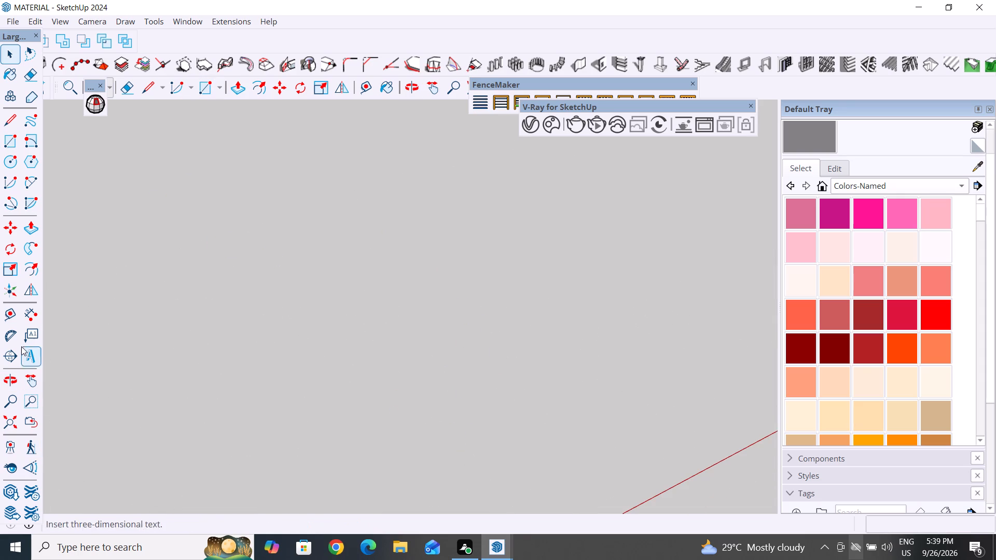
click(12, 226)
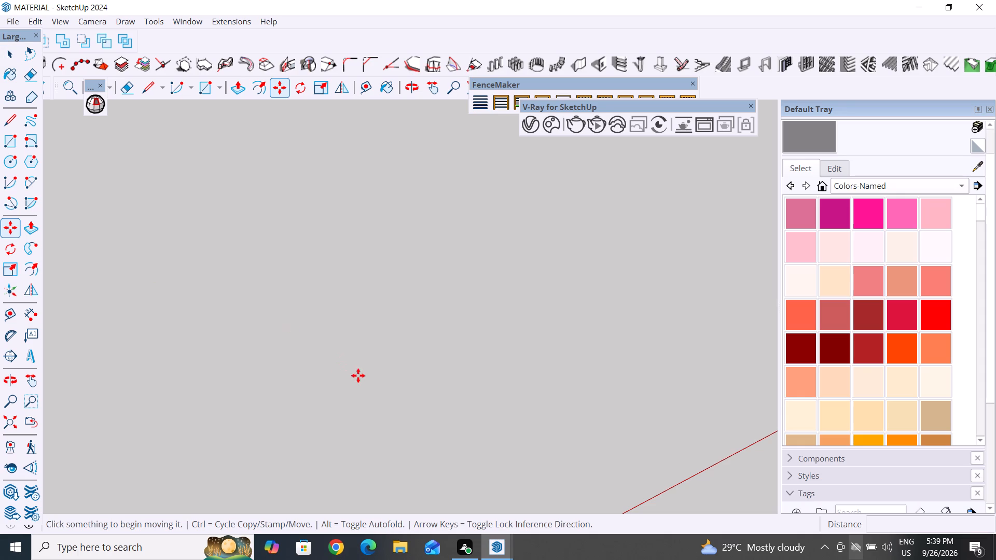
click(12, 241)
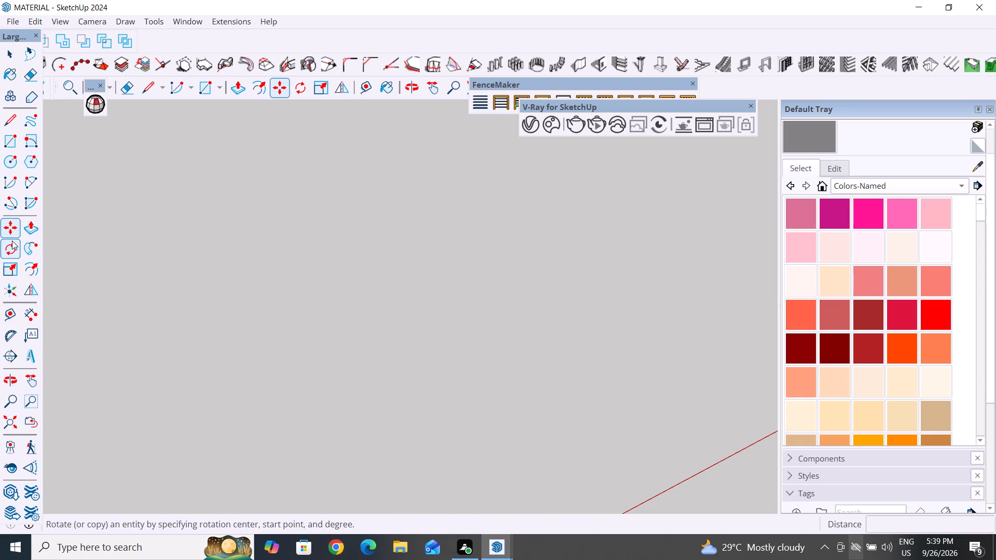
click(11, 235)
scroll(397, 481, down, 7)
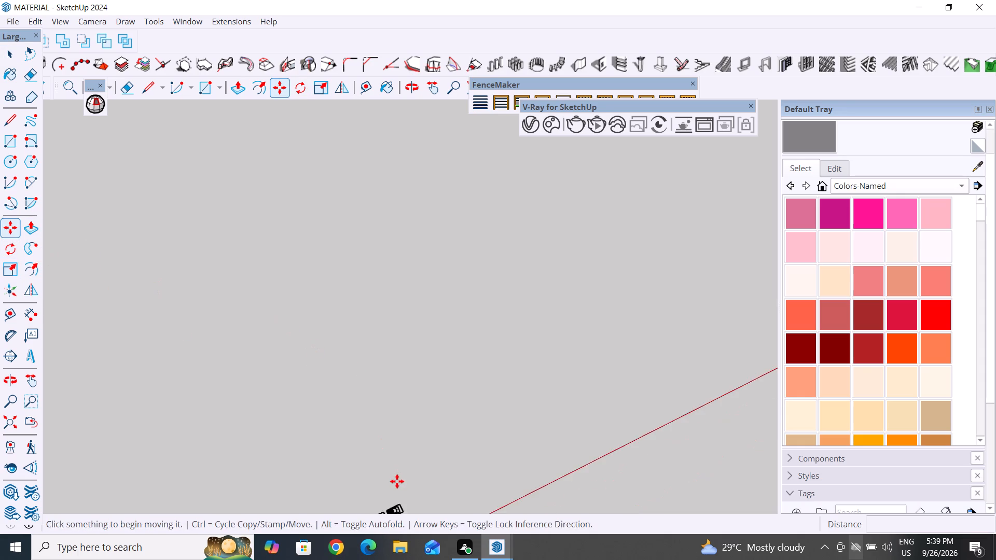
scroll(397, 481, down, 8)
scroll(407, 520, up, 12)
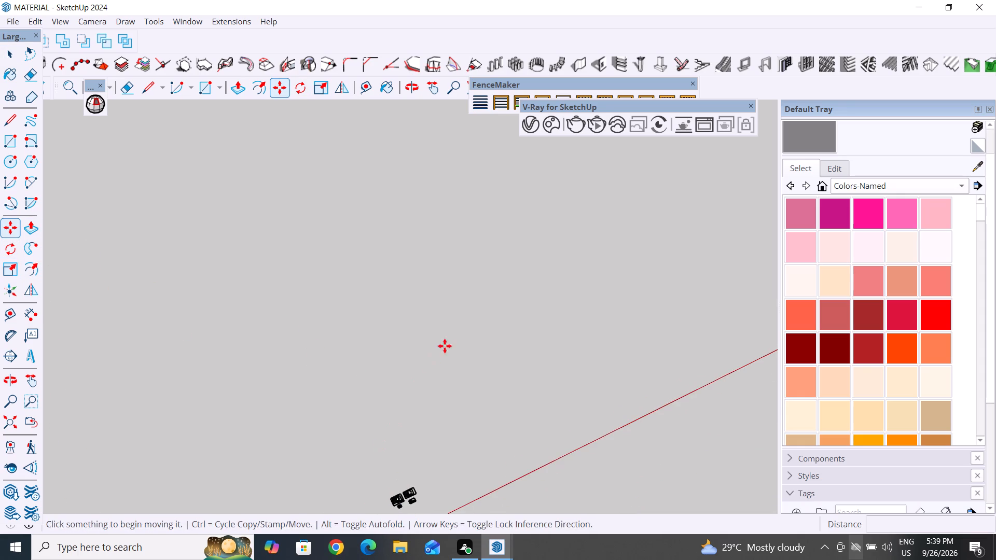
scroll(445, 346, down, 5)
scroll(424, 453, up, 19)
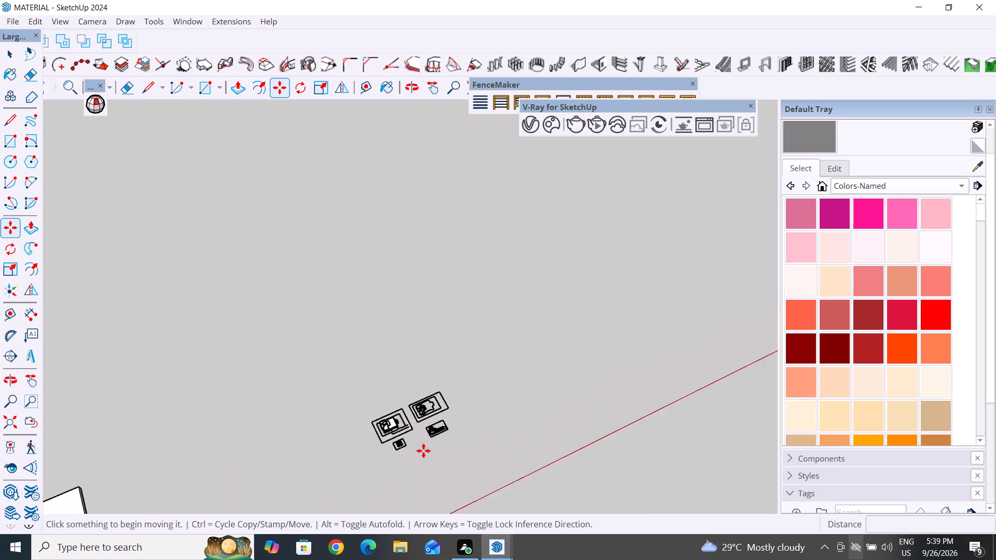
Examine the upper part of the exterior elevation drawing, including the rooftop block, parapet, windows and curved side roof.
scroll(423, 451, up, 17)
middle_drag(524, 446, 522, 447)
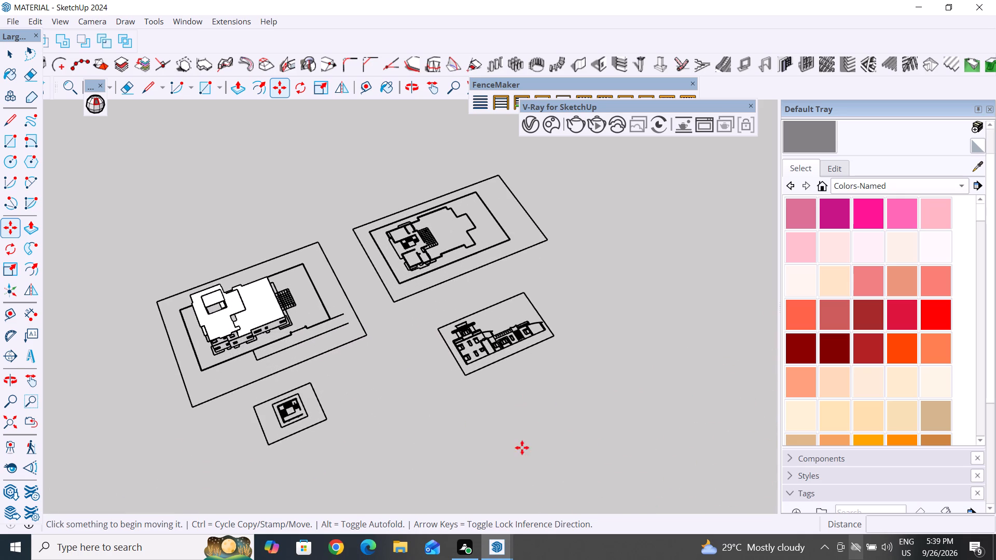
middle_drag(522, 447, 441, 258)
scroll(492, 325, up, 2)
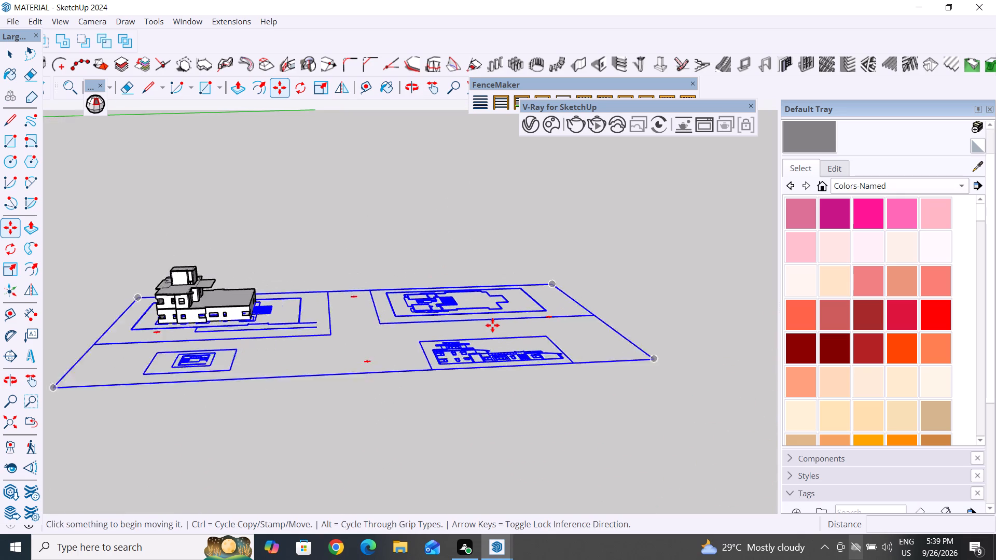
scroll(492, 325, up, 3)
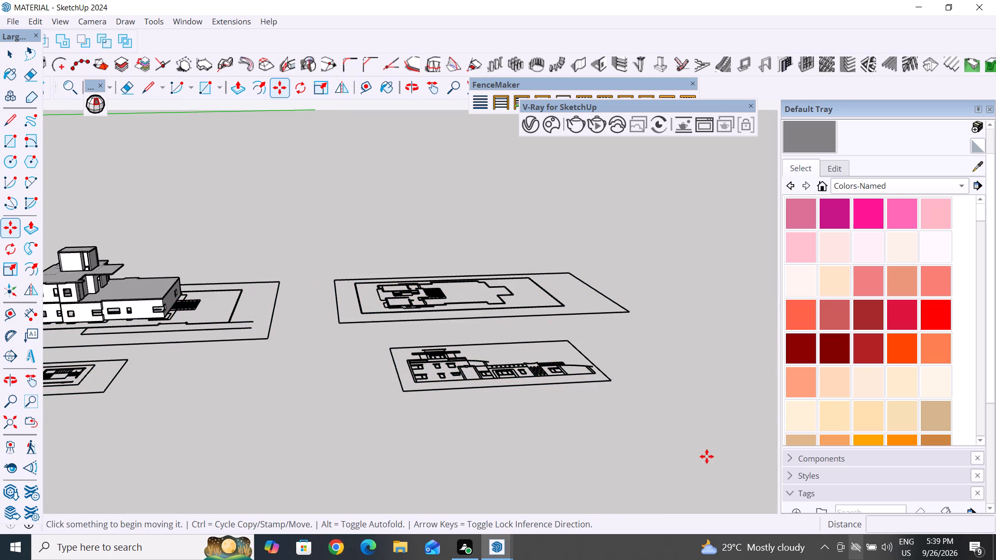
scroll(633, 438, down, 7)
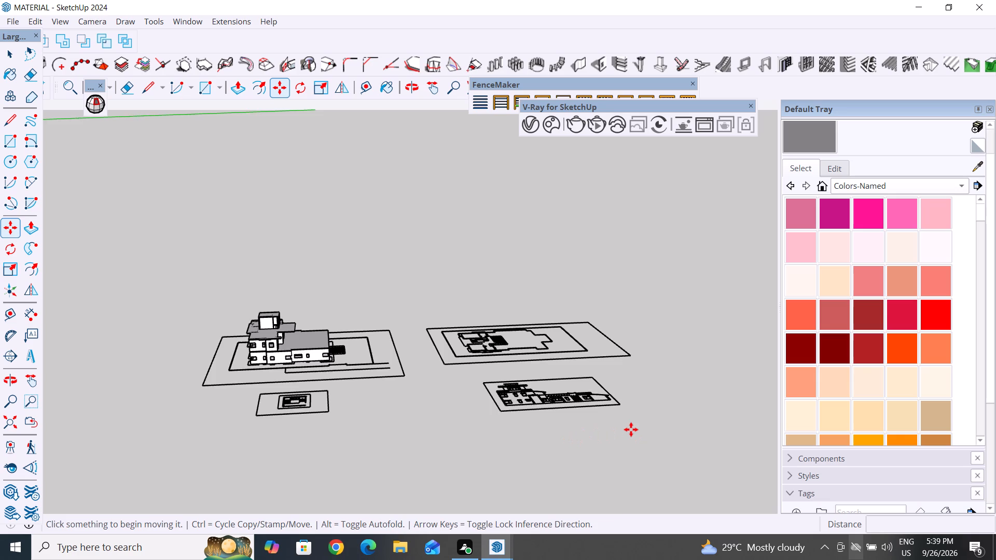
scroll(631, 426, up, 4)
scroll(482, 382, up, 3)
middle_drag(569, 427, 558, 441)
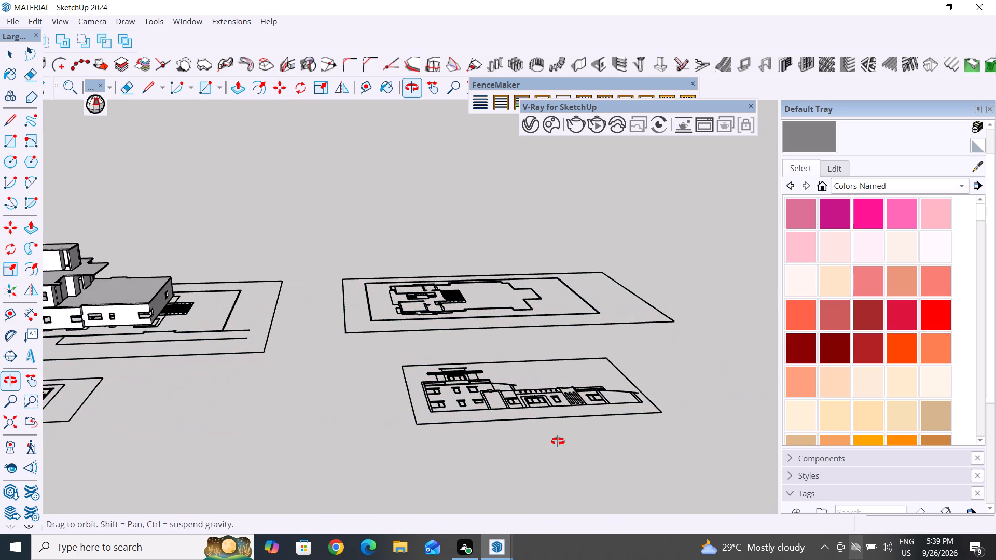
middle_drag(558, 441, 541, 476)
scroll(656, 314, down, 5)
middle_drag(672, 407, 665, 495)
scroll(556, 411, up, 20)
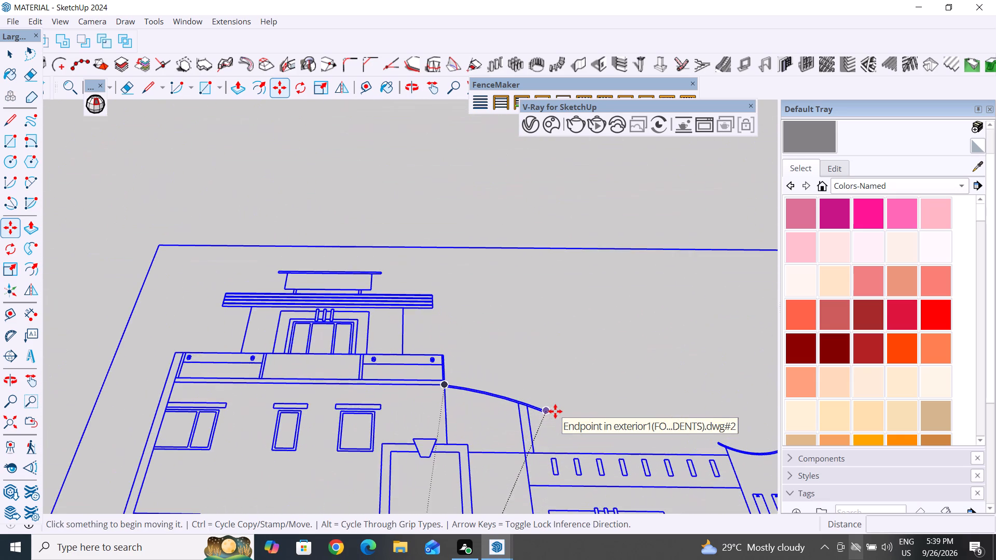
middle_drag(613, 403, 609, 538)
middle_click(461, 365)
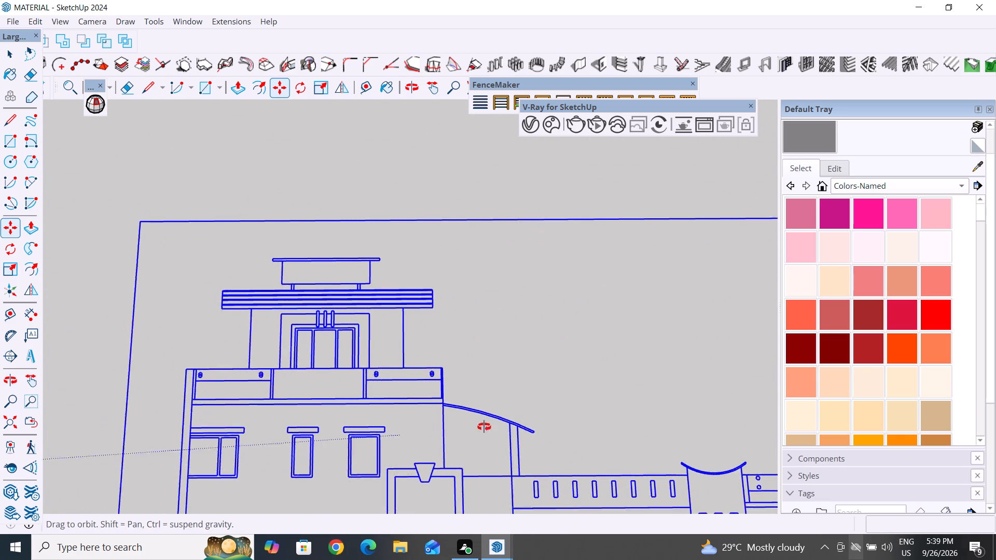
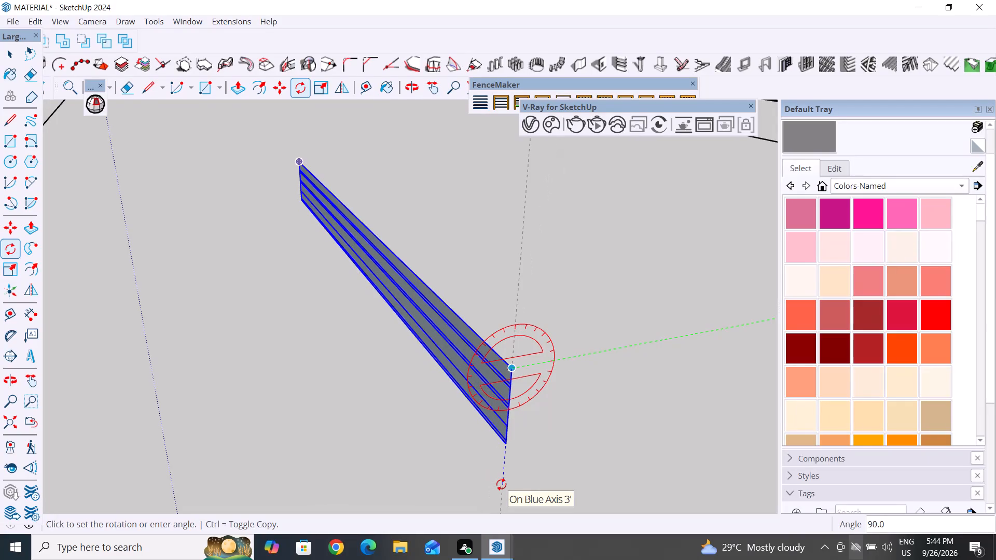
Rotate the flat slatted canopy panel 90 degrees about its end corner so that it stands upright.
key(Return)
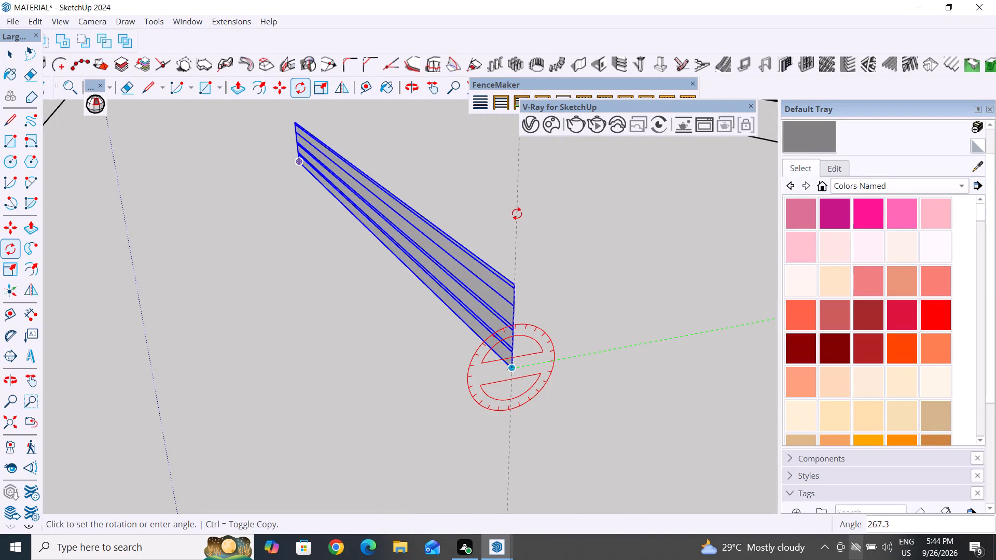
scroll(517, 351, up, 10)
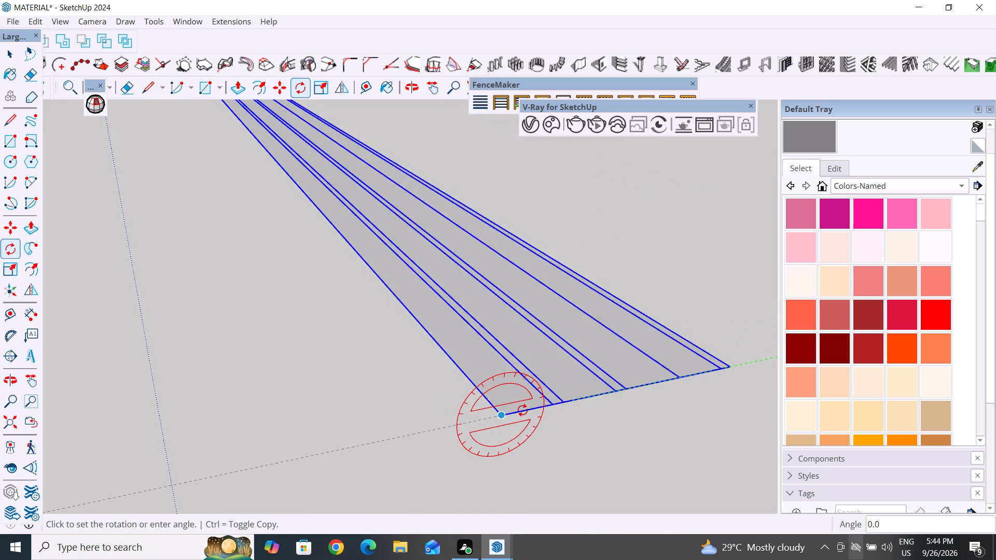
click(503, 374)
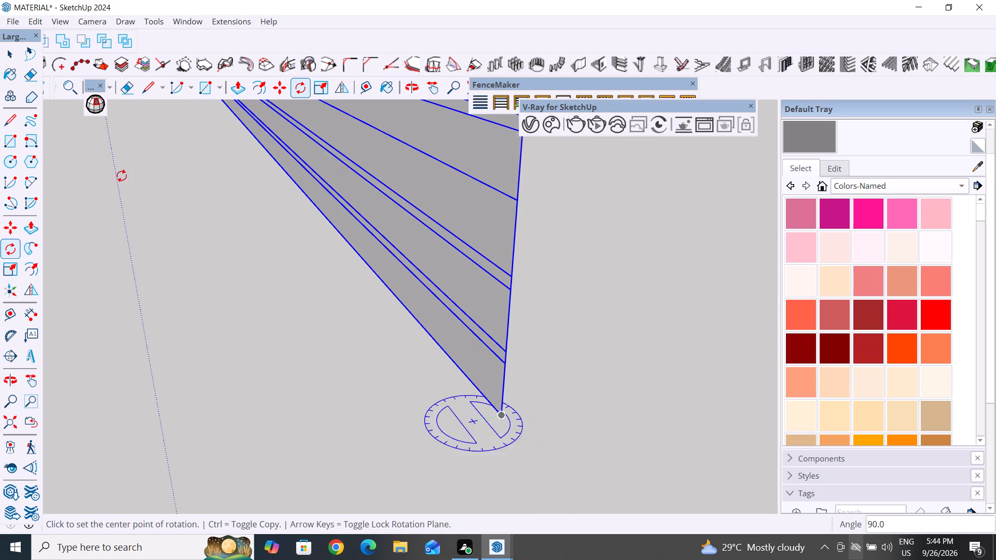
click(17, 52)
double_click(307, 333)
Move the upright canopy panel by its lower end corner onto the matching canopy corner in the exterior elevation drawing.
scroll(391, 318, down, 5)
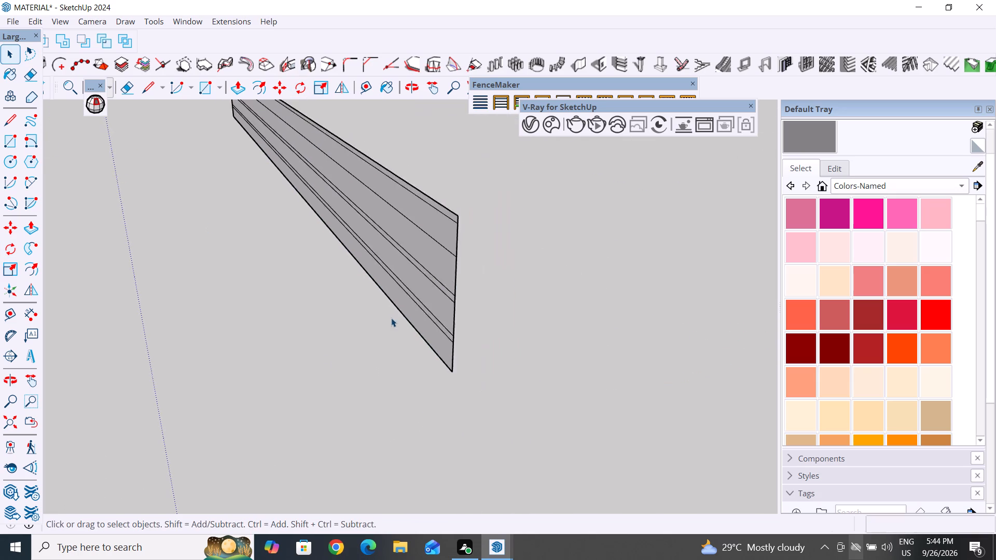
scroll(391, 318, down, 10)
middle_drag(306, 385, 495, 357)
scroll(645, 316, down, 20)
scroll(645, 316, down, 2)
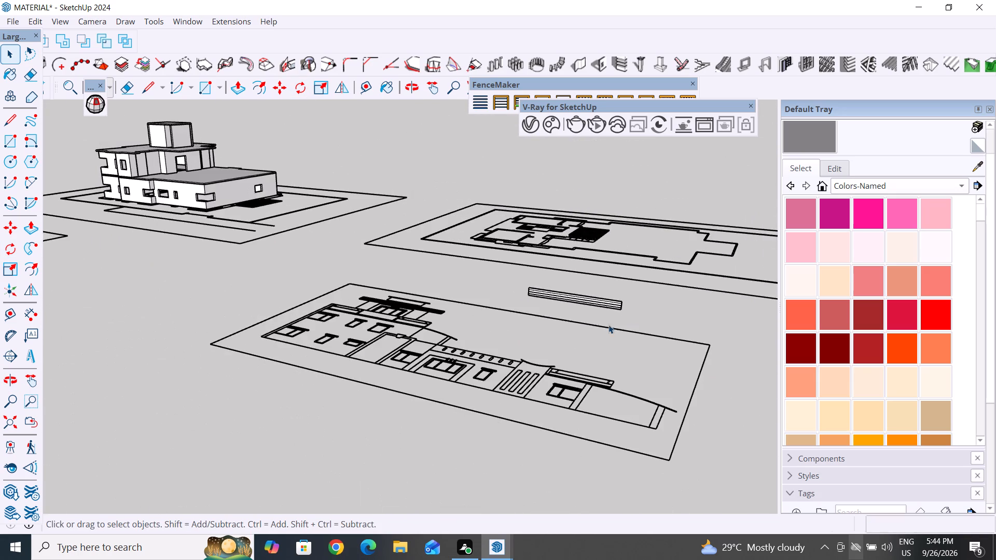
middle_drag(466, 399, 597, 476)
scroll(751, 353, up, 8)
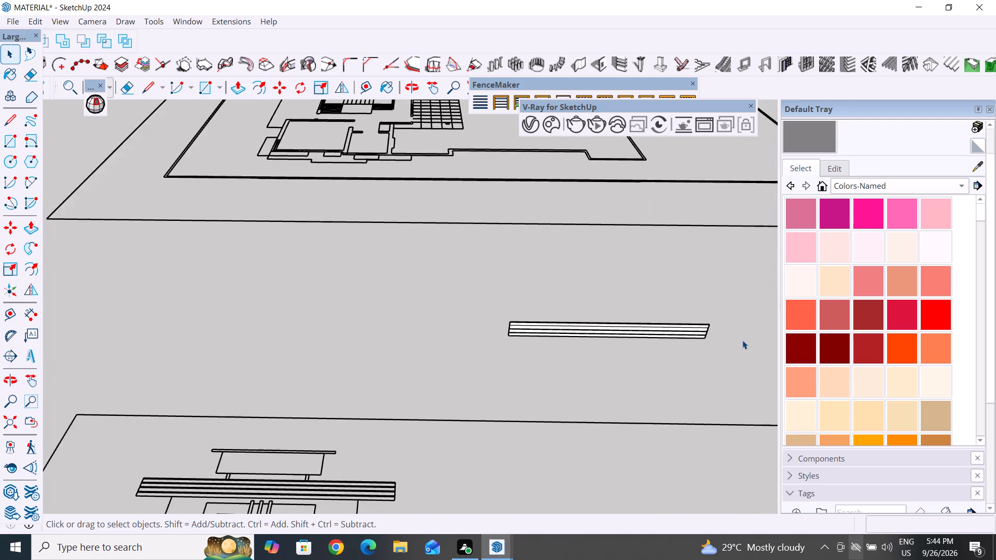
scroll(742, 340, up, 4)
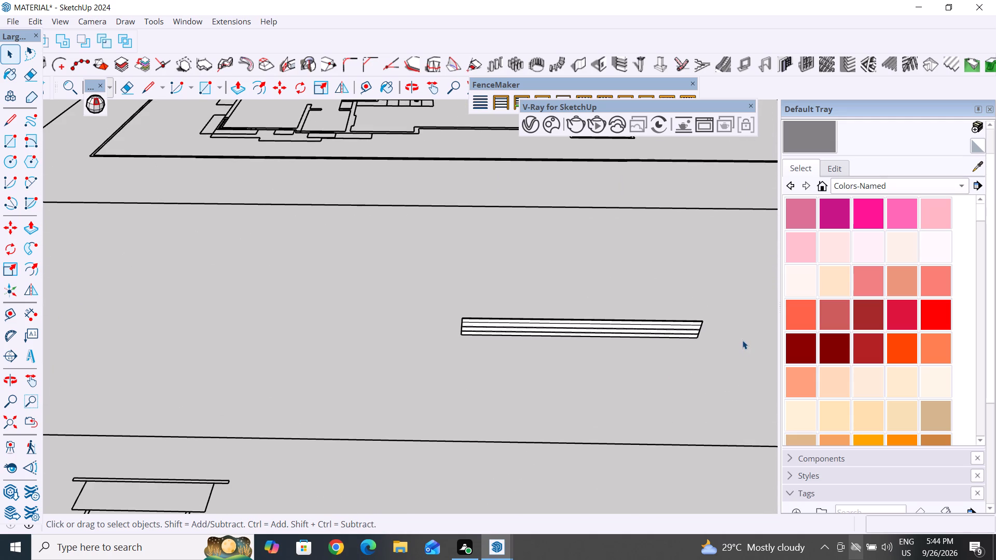
key(m)
click(702, 339)
scroll(735, 339, down, 10)
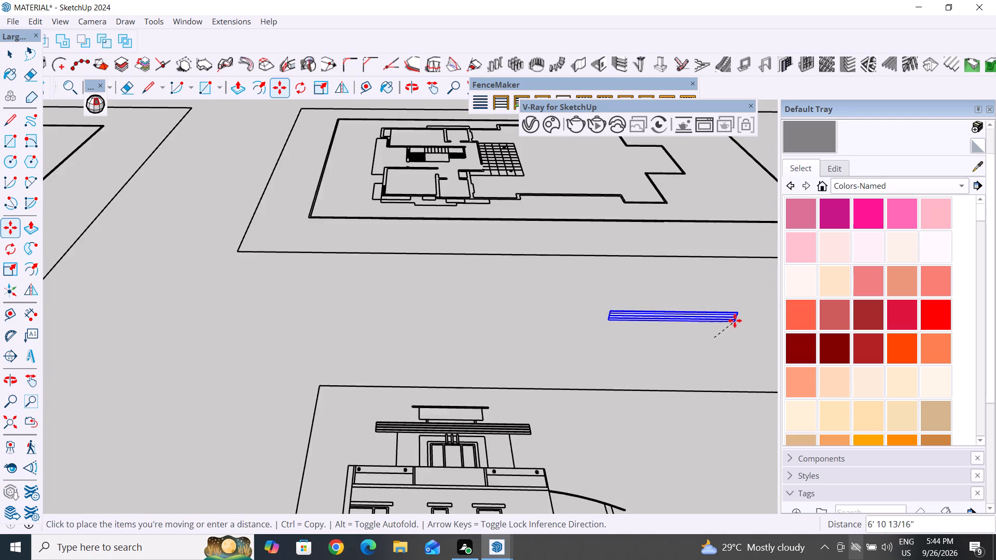
scroll(735, 320, down, 2)
scroll(618, 389, up, 18)
scroll(621, 365, up, 5)
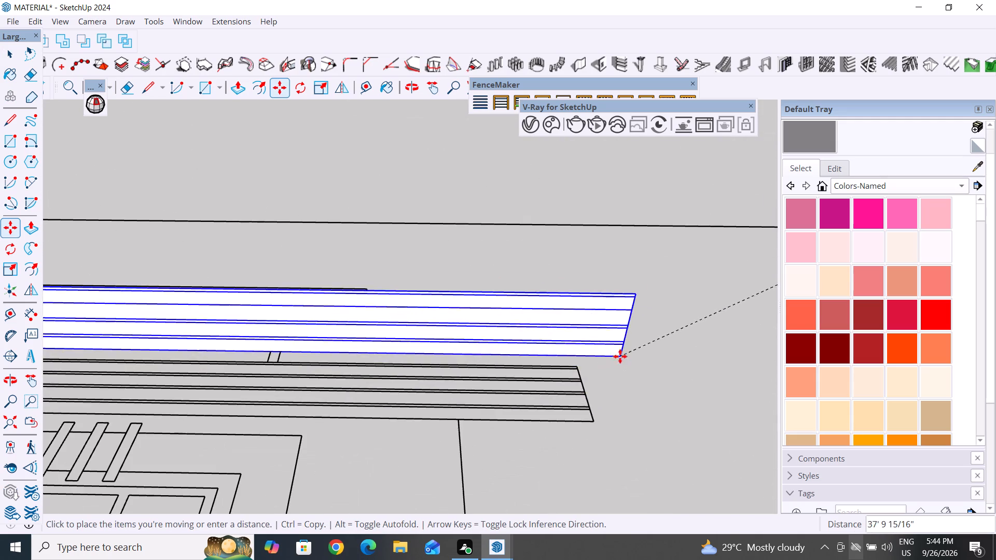
click(593, 418)
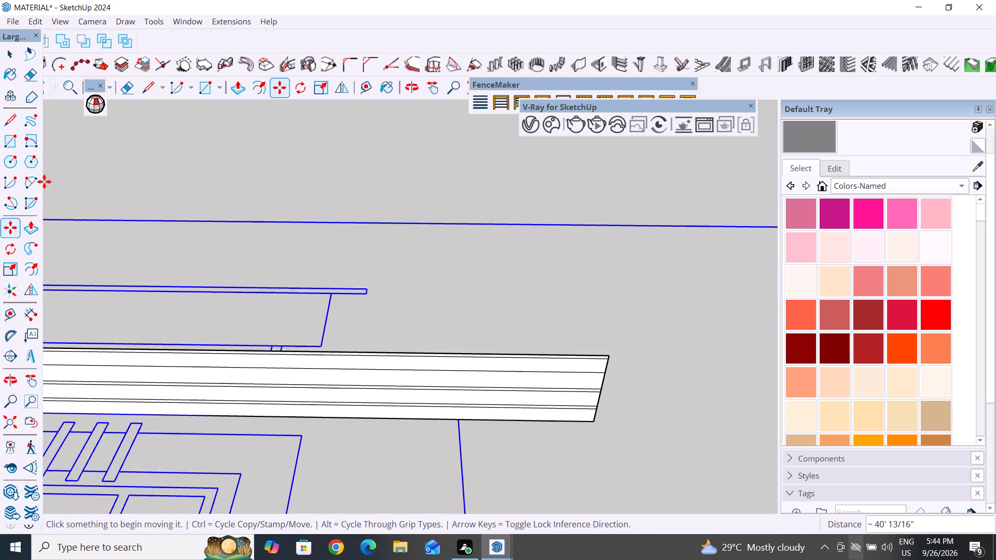
click(11, 53)
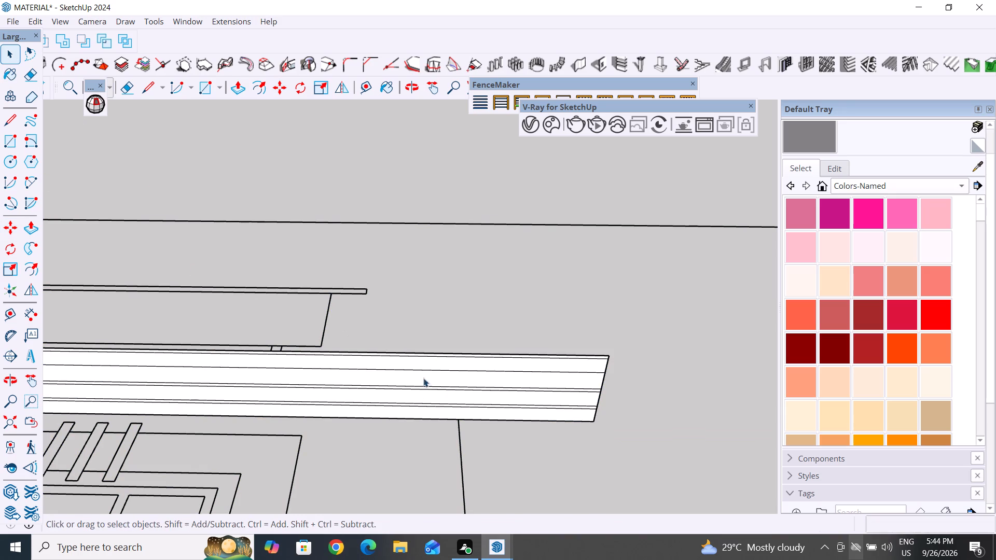
Move the canopy panel from where the elevation's rooftop block wall meets its lower edge to the house's rooftop block's top corner.
click(374, 419)
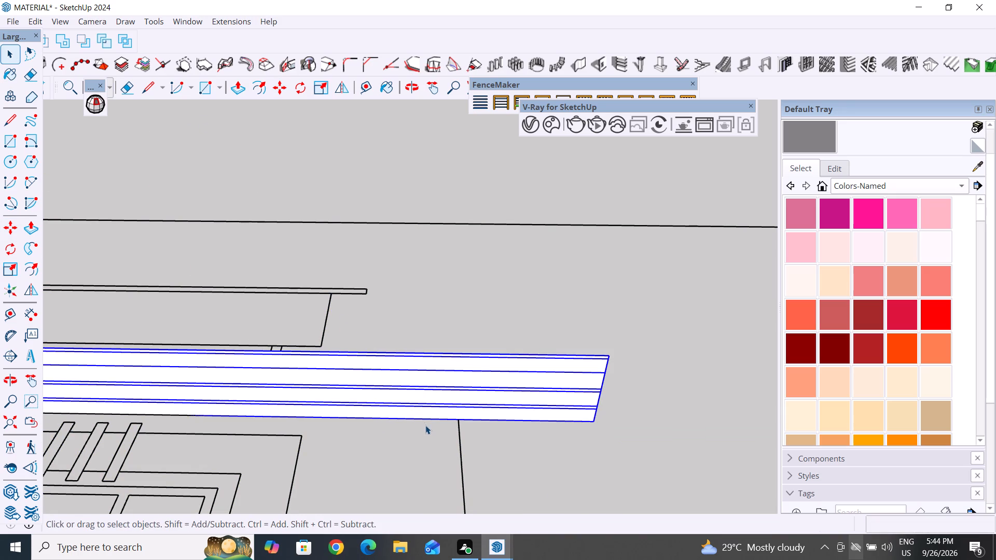
key(m)
click(459, 421)
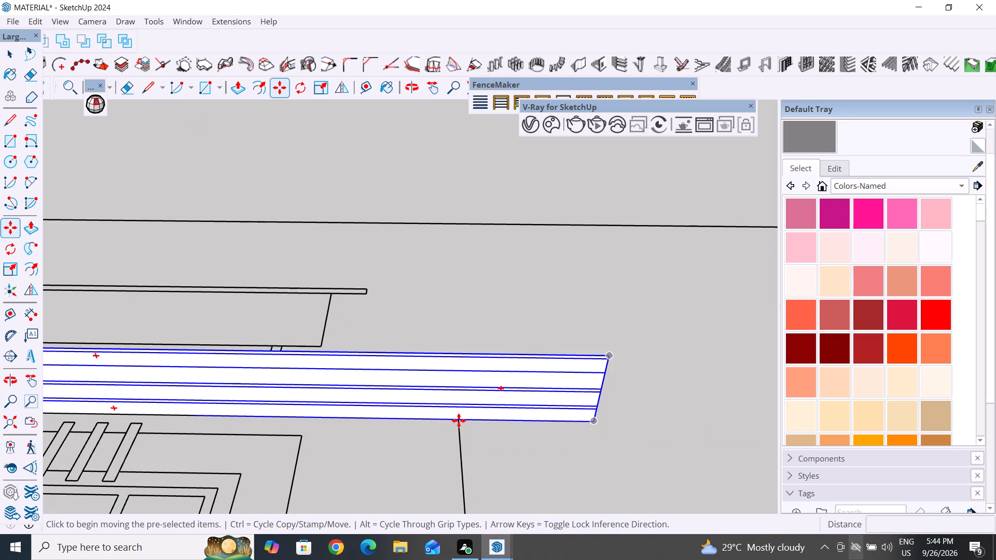
scroll(603, 315, down, 6)
scroll(604, 314, down, 20)
scroll(604, 314, down, 1)
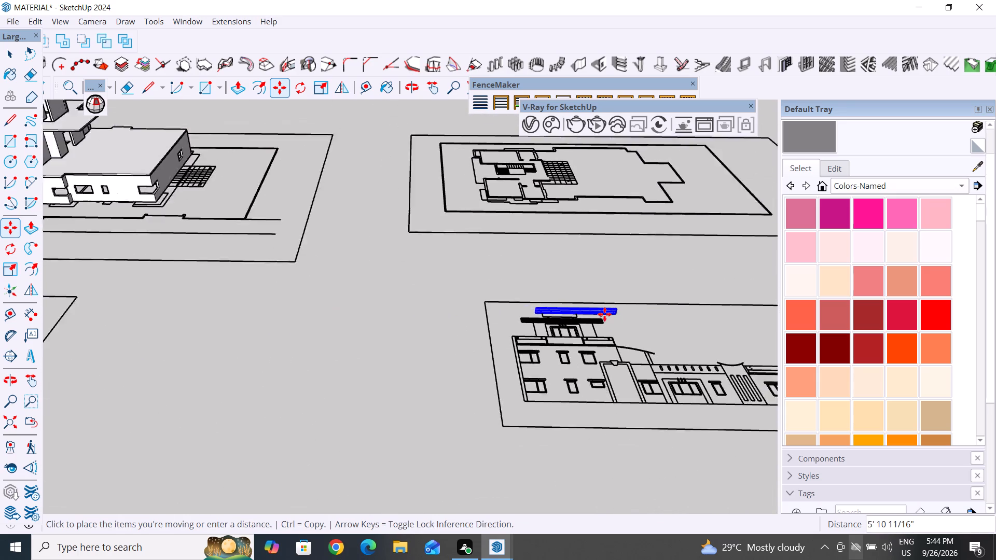
middle_drag(233, 223, 406, 261)
scroll(406, 279, down, 12)
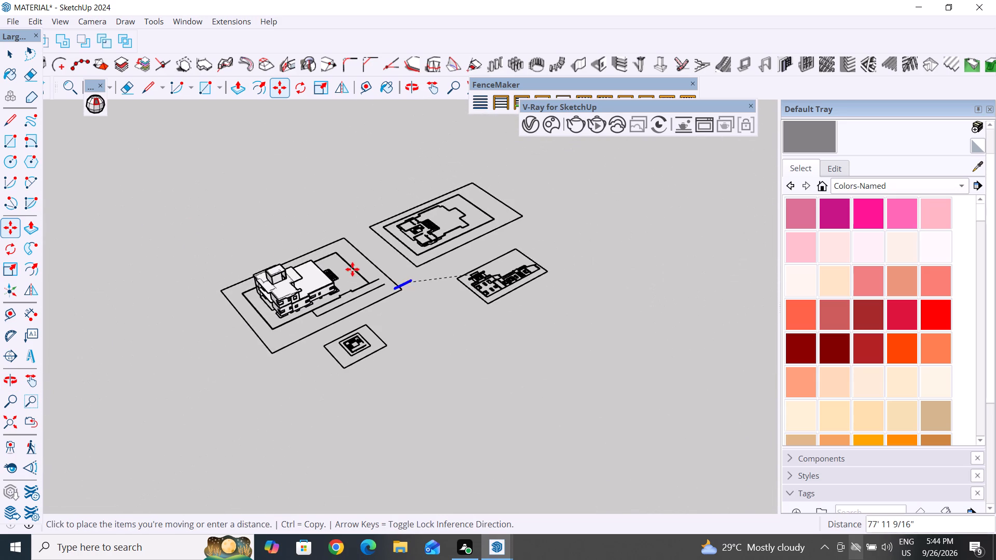
scroll(284, 256, up, 17)
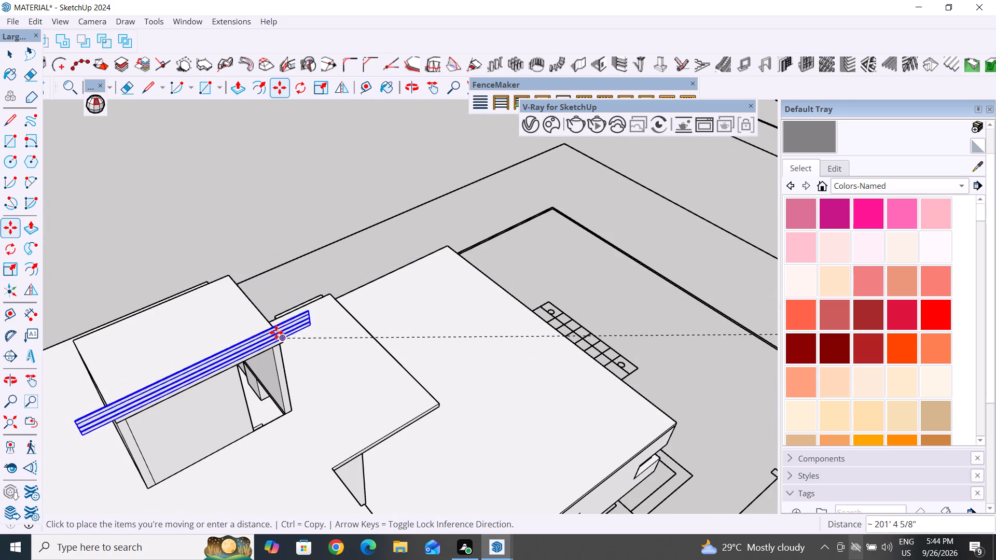
click(281, 341)
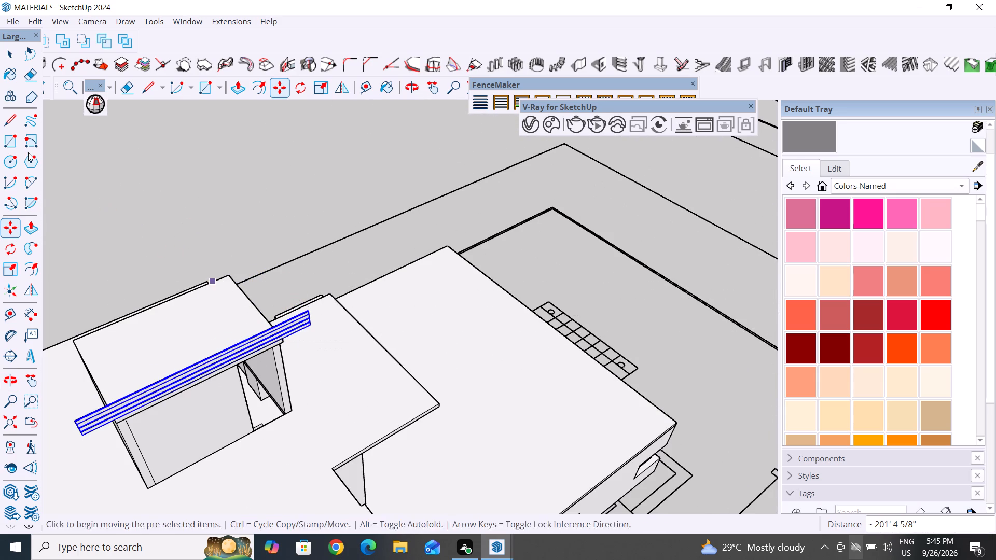
click(9, 57)
Examine the canopy panel's position along the rooftop block's top edge from the block's opposite side.
scroll(297, 311, down, 4)
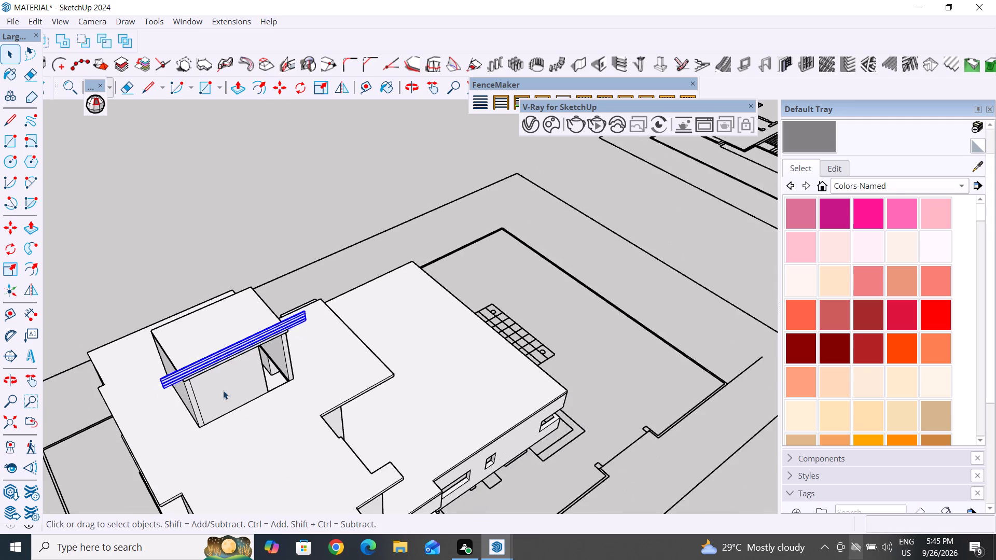
middle_drag(284, 413, 660, 371)
middle_drag(515, 436, 597, 424)
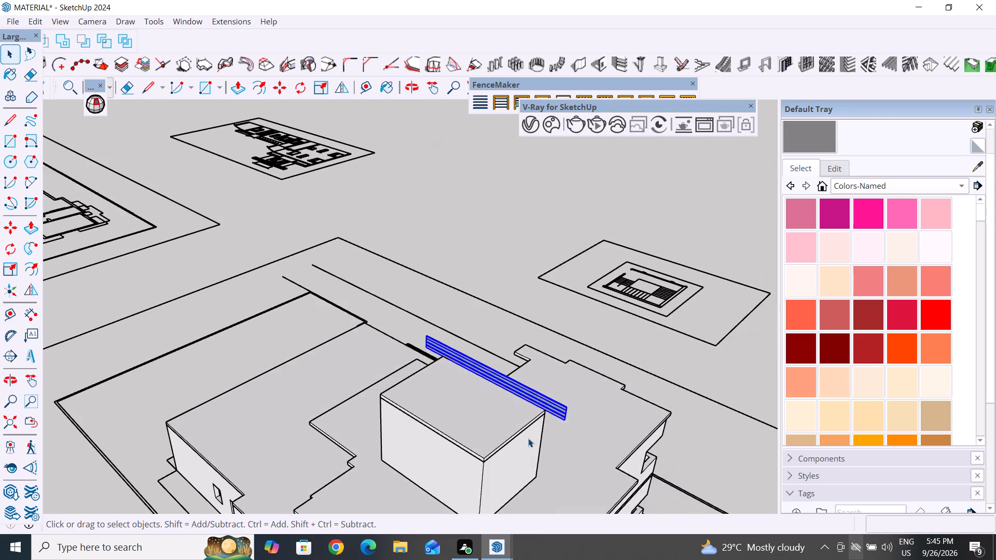
scroll(527, 412, up, 4)
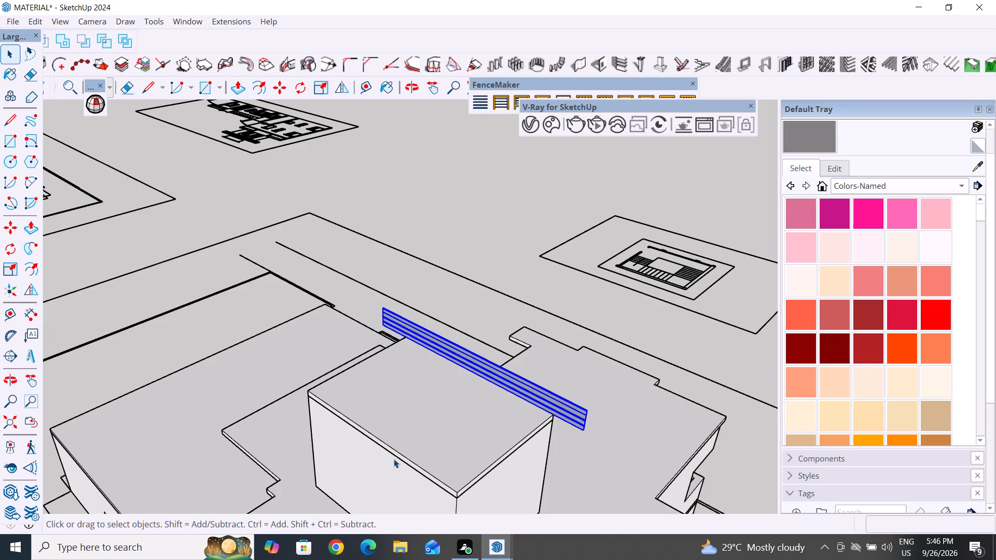
scroll(535, 370, down, 4)
scroll(487, 446, up, 7)
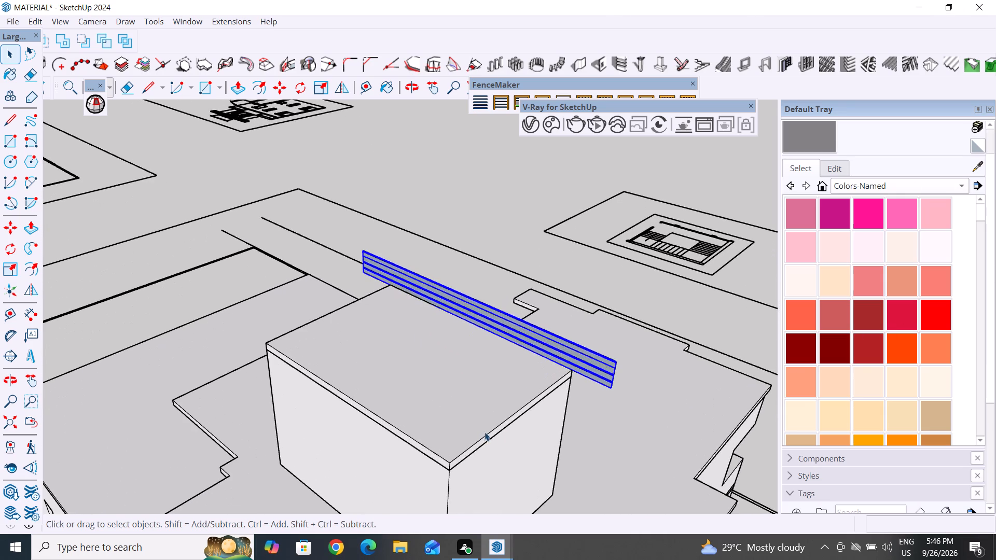
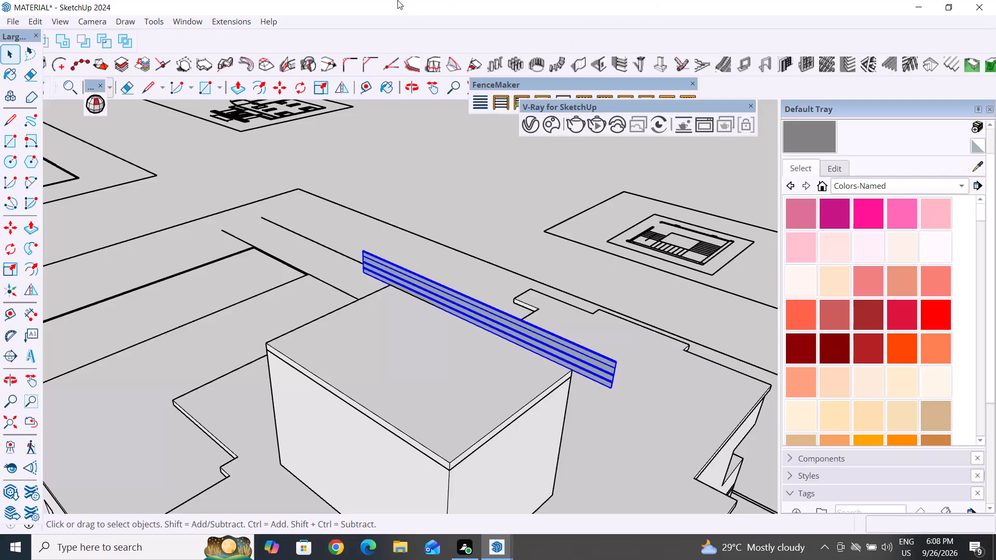
Select the flat 2D plan and elevation linework lying around the house model.
drag(76, 226, 76, 225)
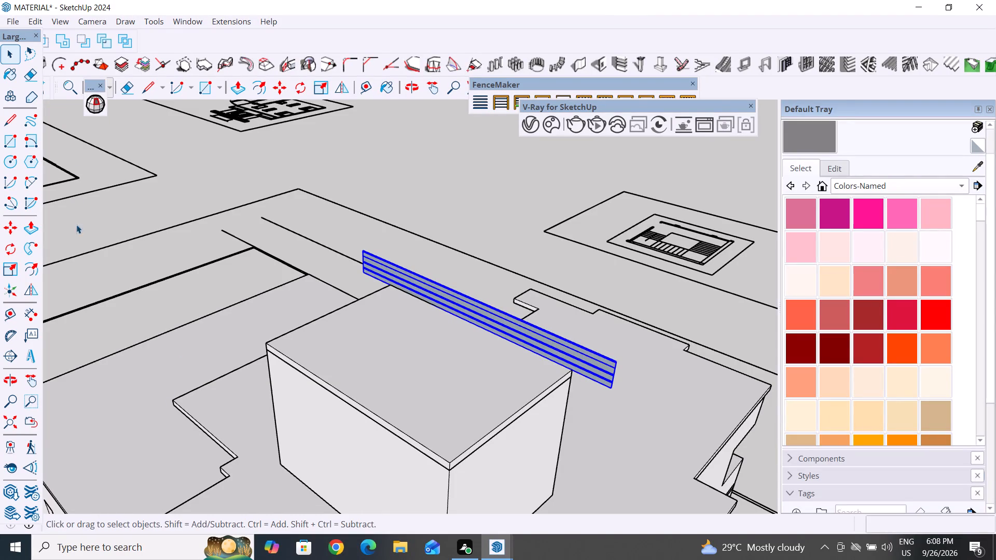
drag(76, 225, 46, 492)
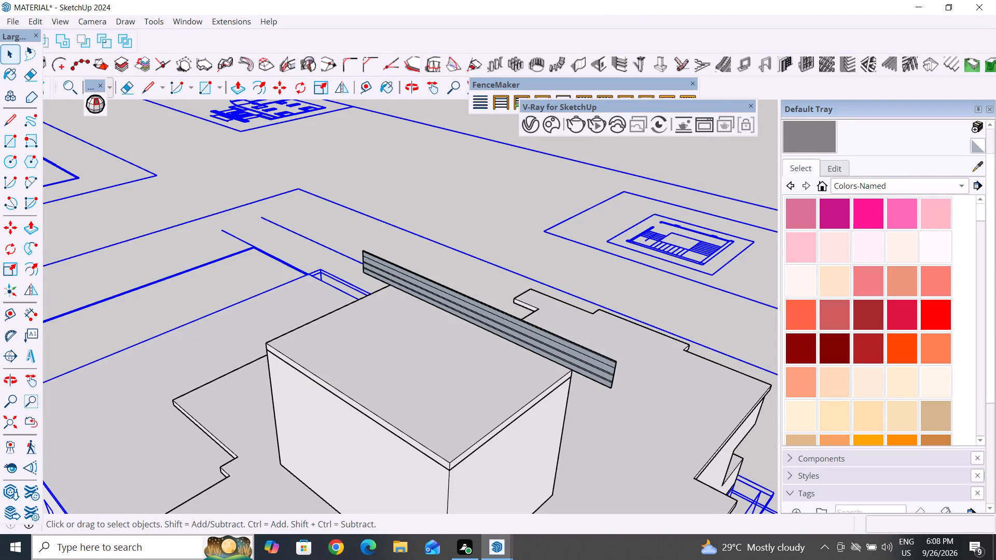
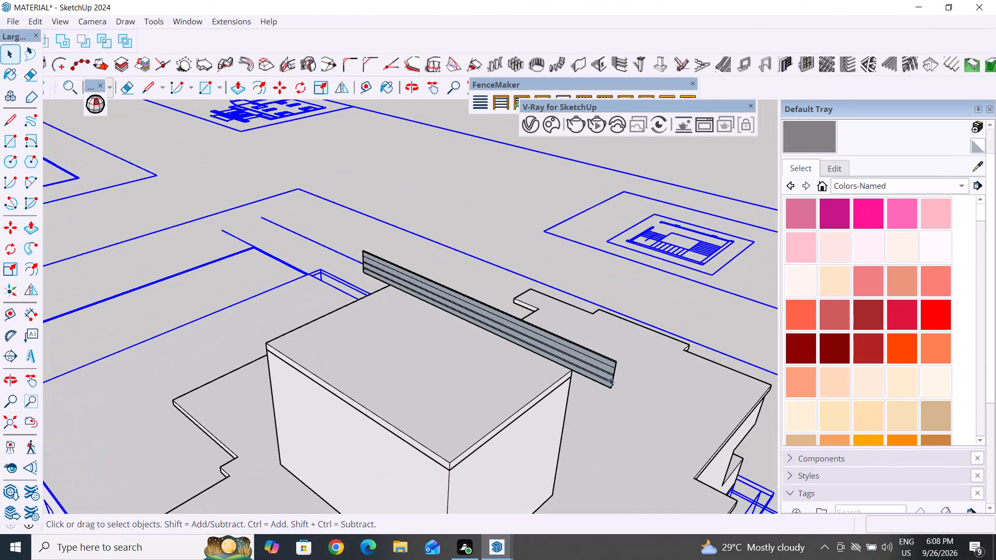
Restore the maximized model window to a smaller floating size and reposition it near the upper part of the desktop.
click(951, 12)
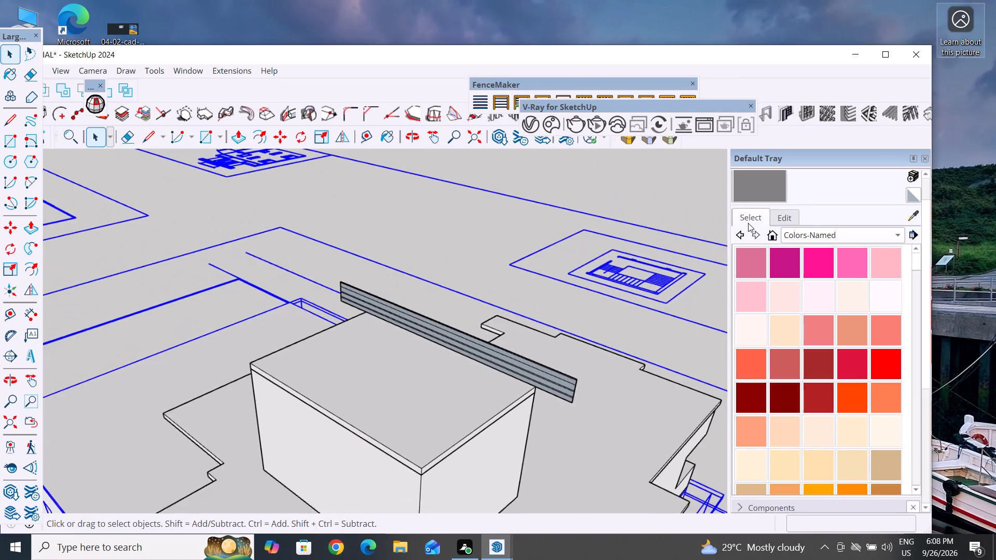
drag(824, 53, 672, 467)
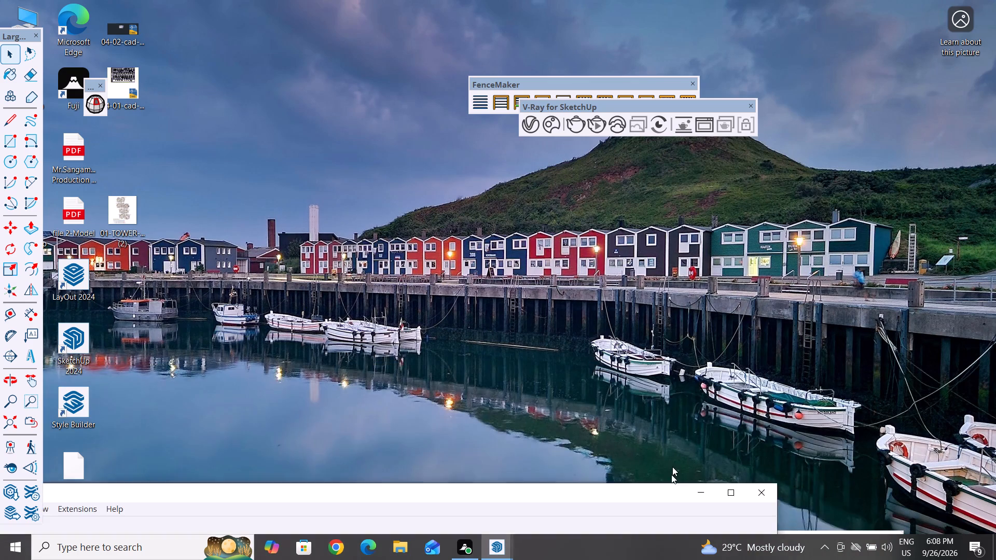
drag(672, 467, 765, 25)
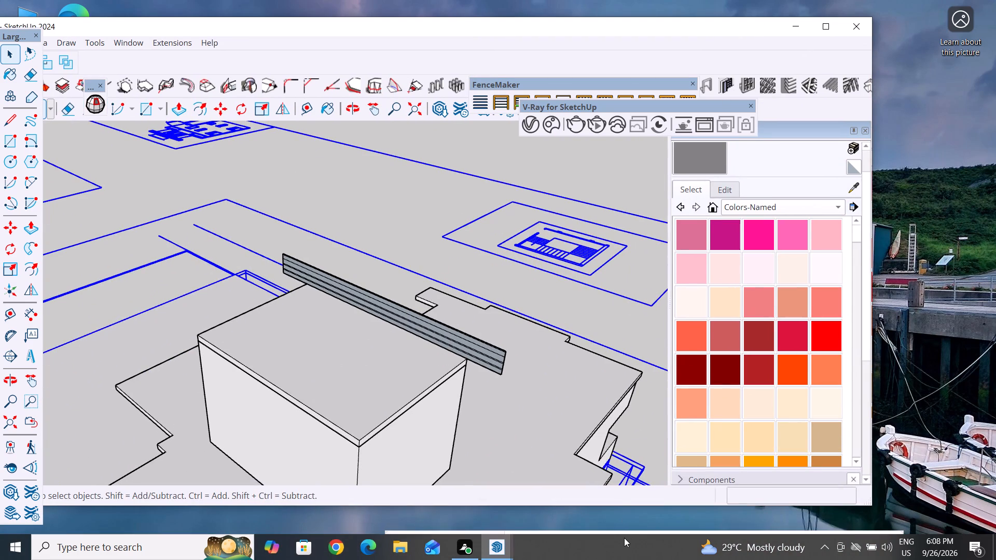
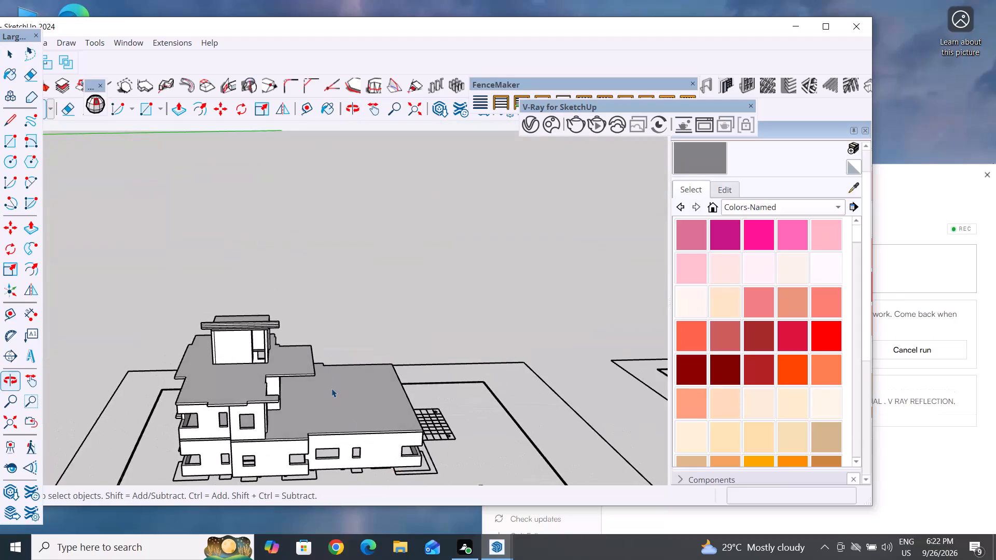
Move the slatted panel group from the edge of the rooftop room onto the separate floor plan drawing, about 180' away.
scroll(310, 355, up, 6)
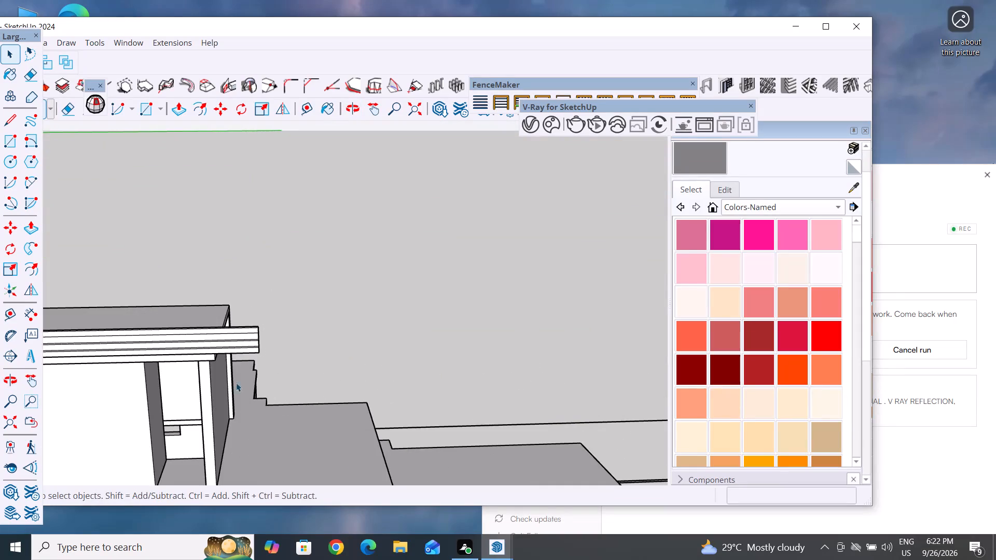
middle_drag(238, 377, 264, 336)
click(264, 315)
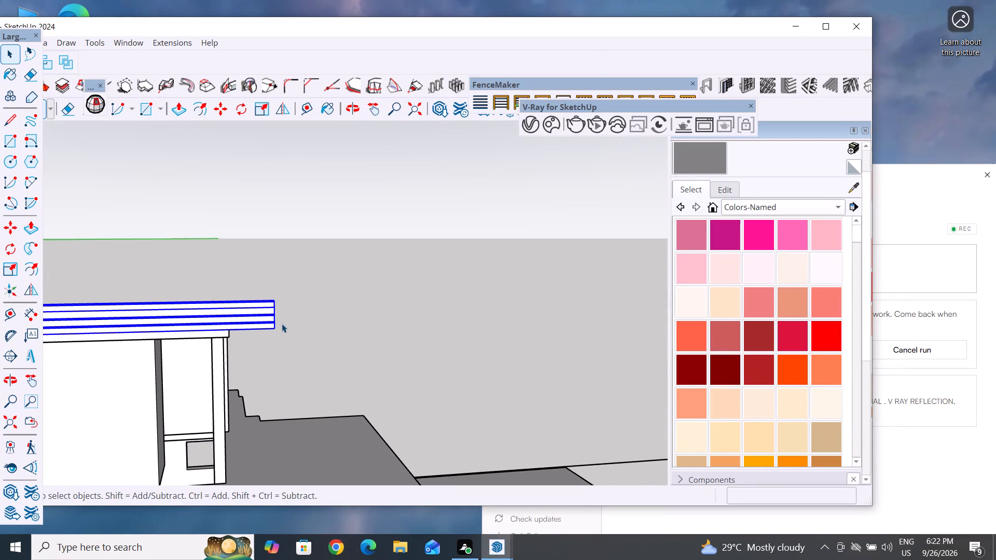
key(m)
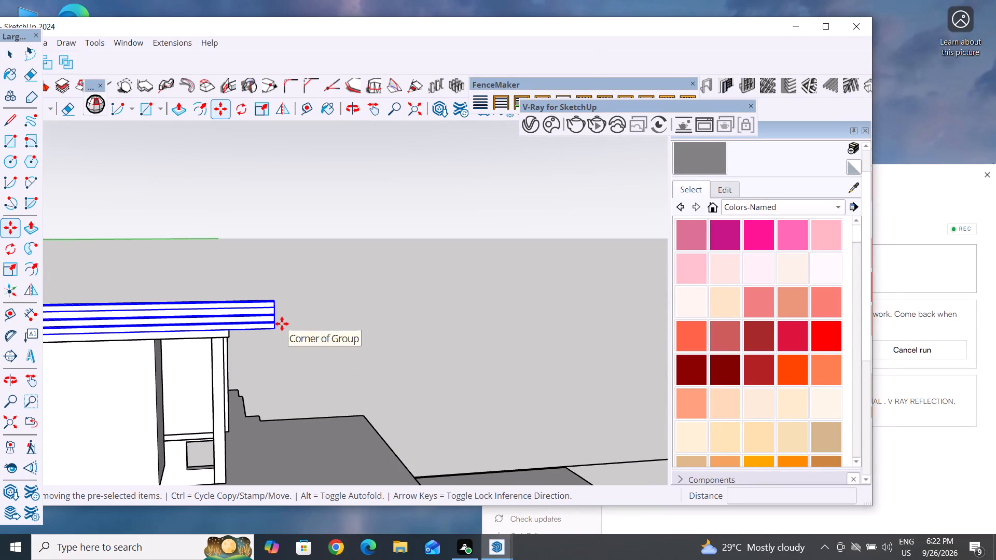
scroll(502, 333, down, 4)
scroll(359, 335, up, 11)
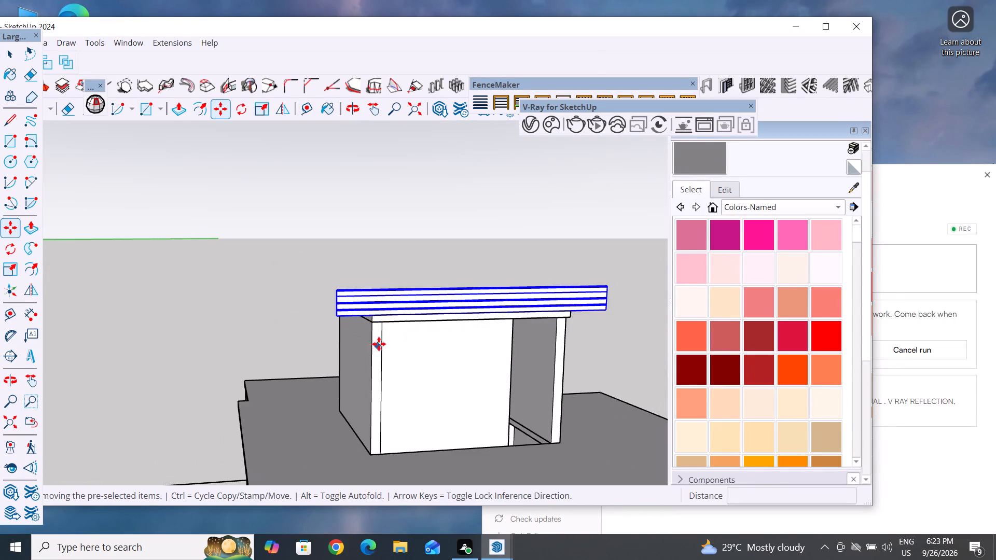
scroll(380, 338, up, 5)
click(368, 306)
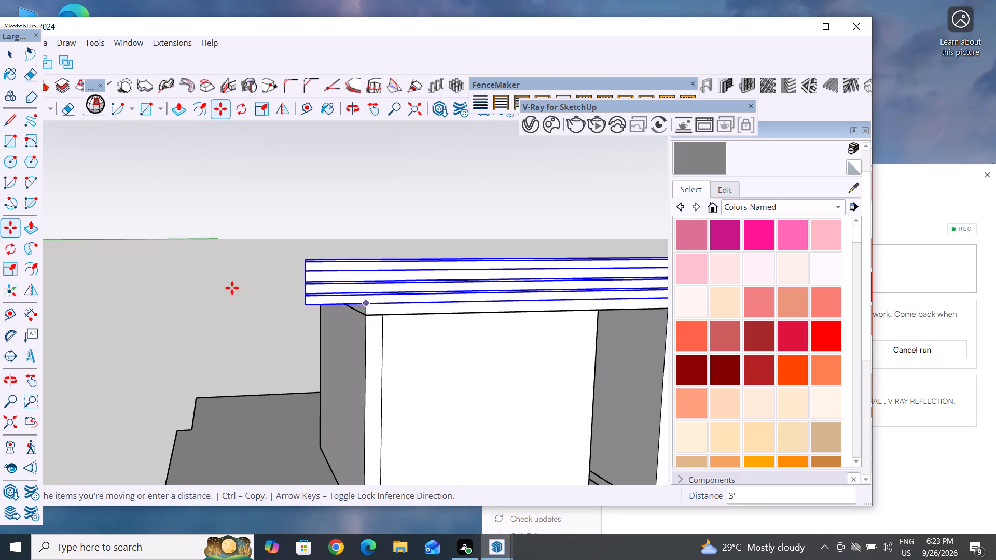
scroll(129, 279, down, 20)
scroll(178, 269, down, 8)
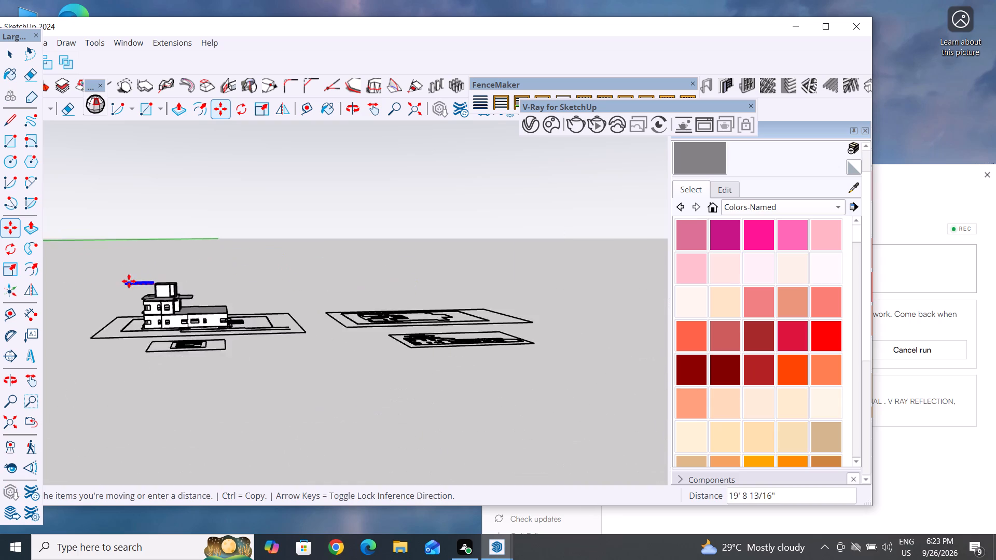
scroll(129, 281, down, 5)
scroll(329, 331, up, 5)
scroll(305, 295, up, 6)
middle_drag(297, 300, 287, 411)
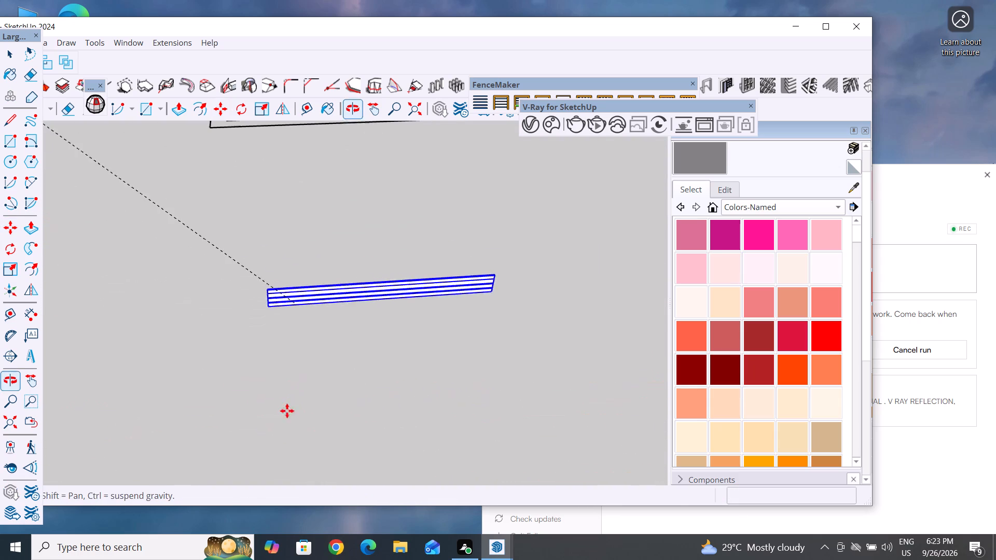
scroll(290, 251, down, 14)
middle_drag(243, 192, 524, 368)
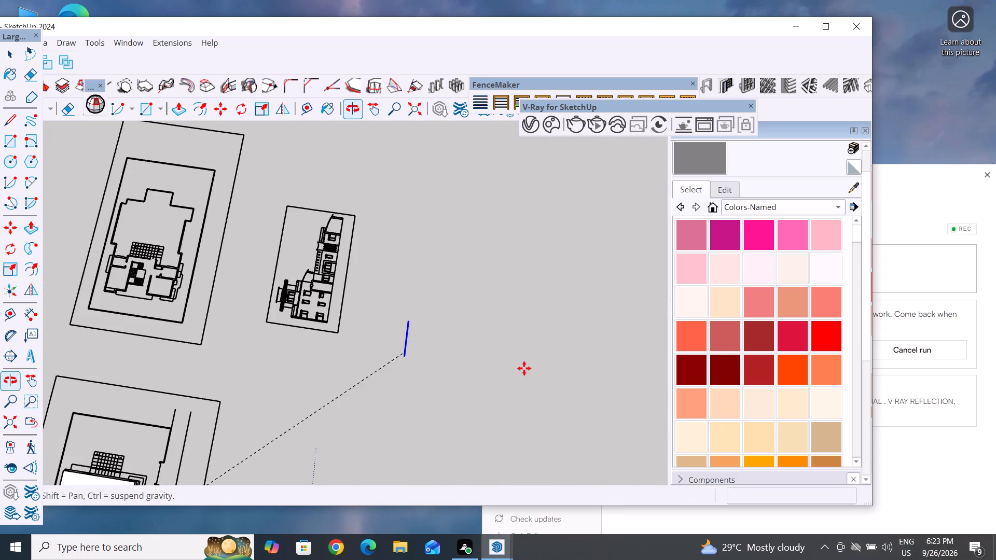
scroll(120, 264, up, 6)
middle_drag(257, 332, 49, 302)
scroll(245, 184, up, 5)
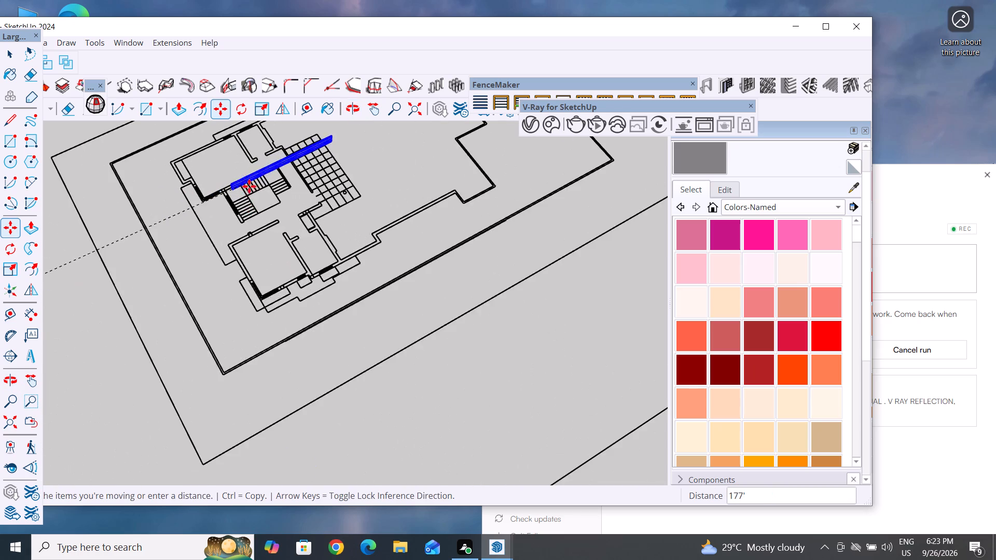
scroll(249, 186, up, 11)
scroll(227, 206, up, 10)
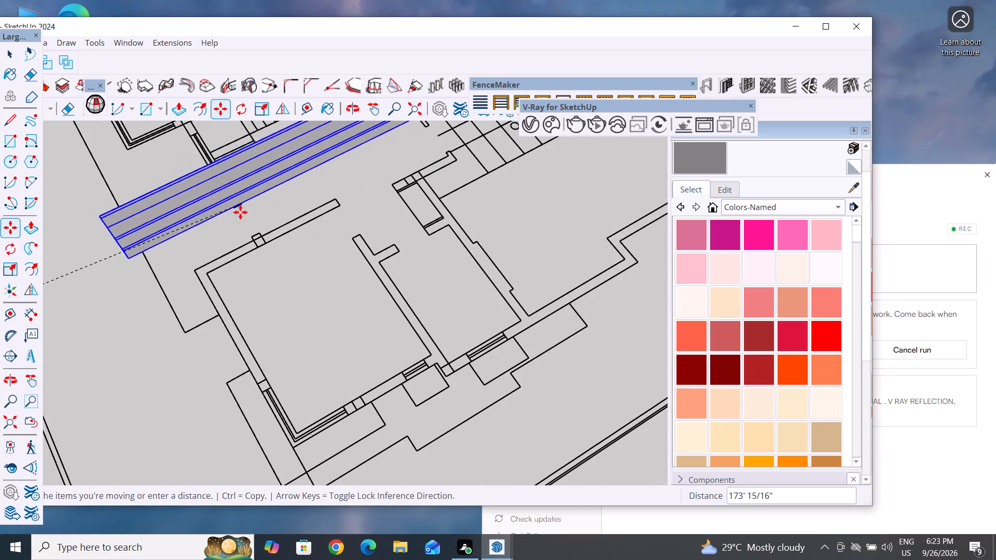
middle_drag(244, 200, 465, 92)
scroll(235, 292, down, 6)
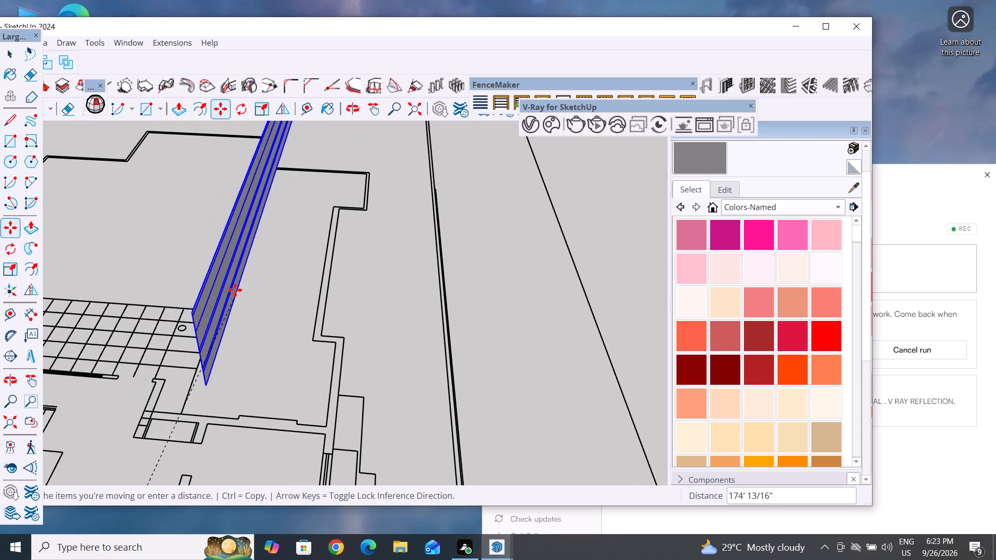
scroll(235, 290, down, 13)
middle_drag(307, 276, 0, 177)
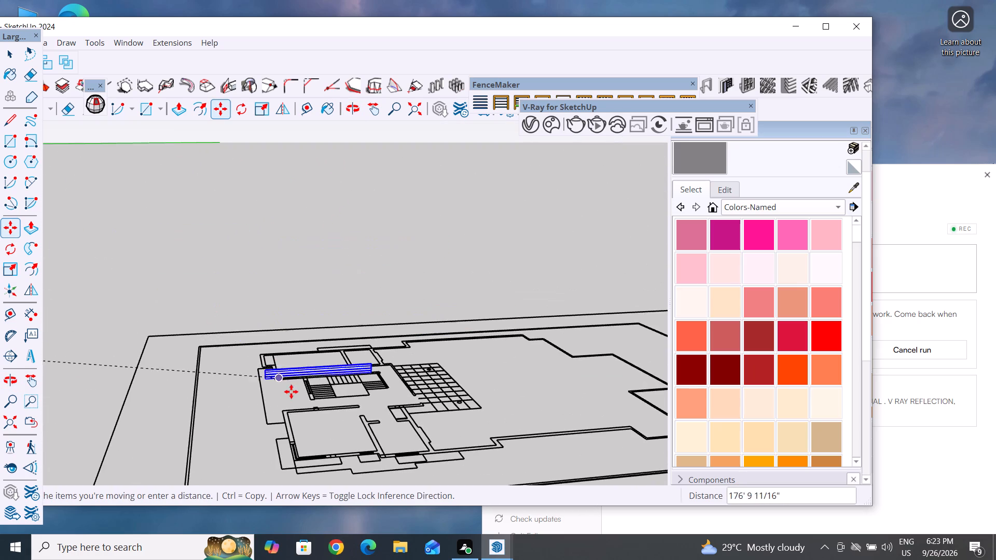
middle_drag(305, 413, 98, 559)
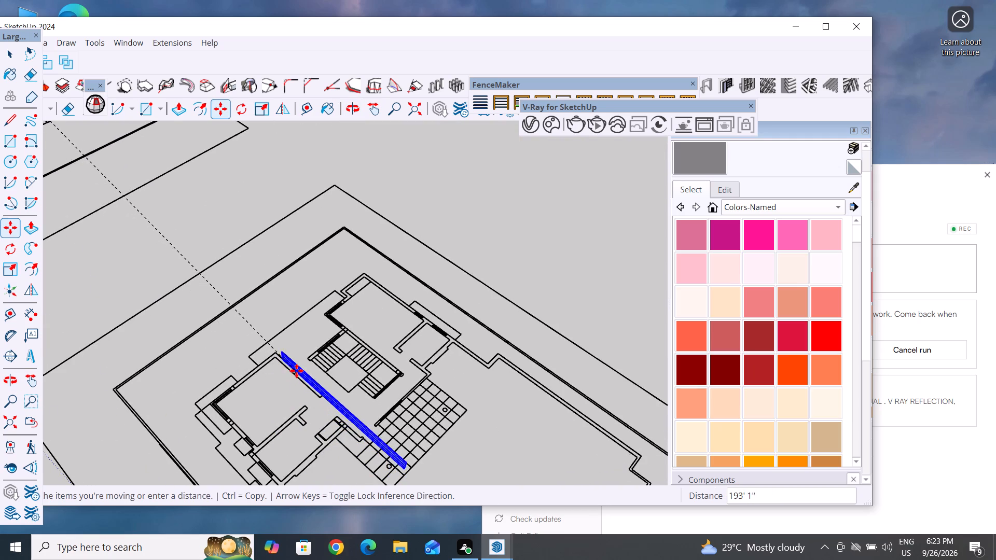
middle_drag(282, 376, 383, 419)
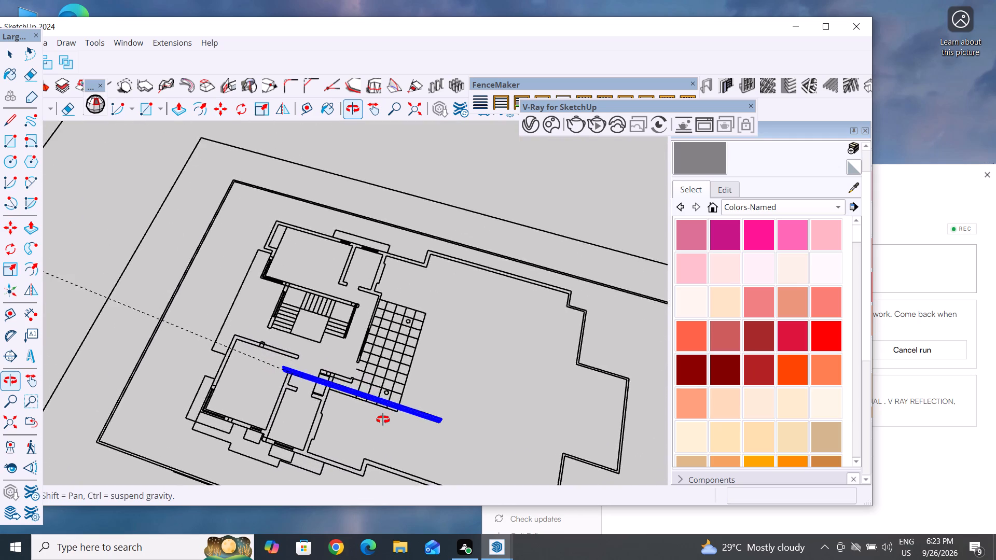
middle_drag(383, 419, 471, 298)
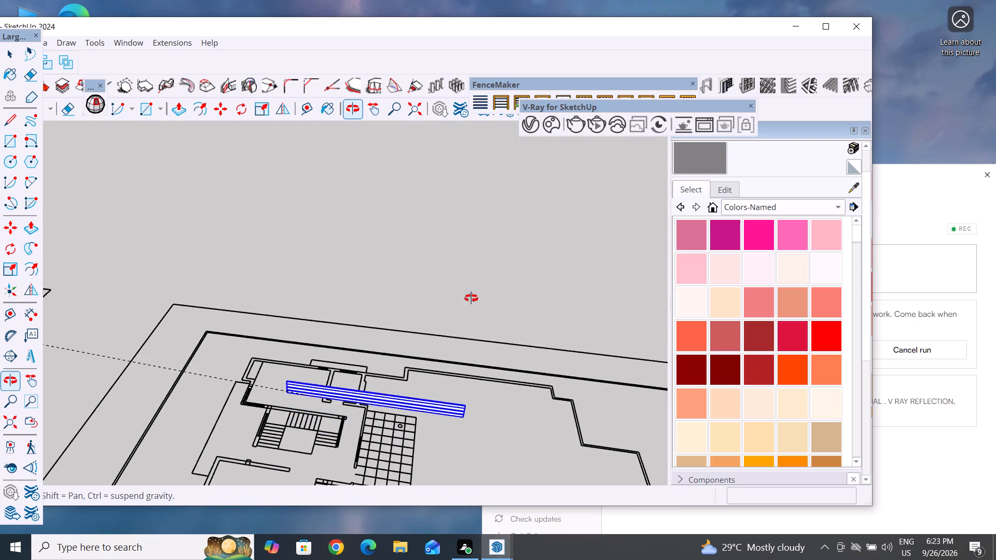
middle_drag(471, 298, 617, 385)
middle_drag(225, 450, 465, 208)
scroll(372, 475, down, 9)
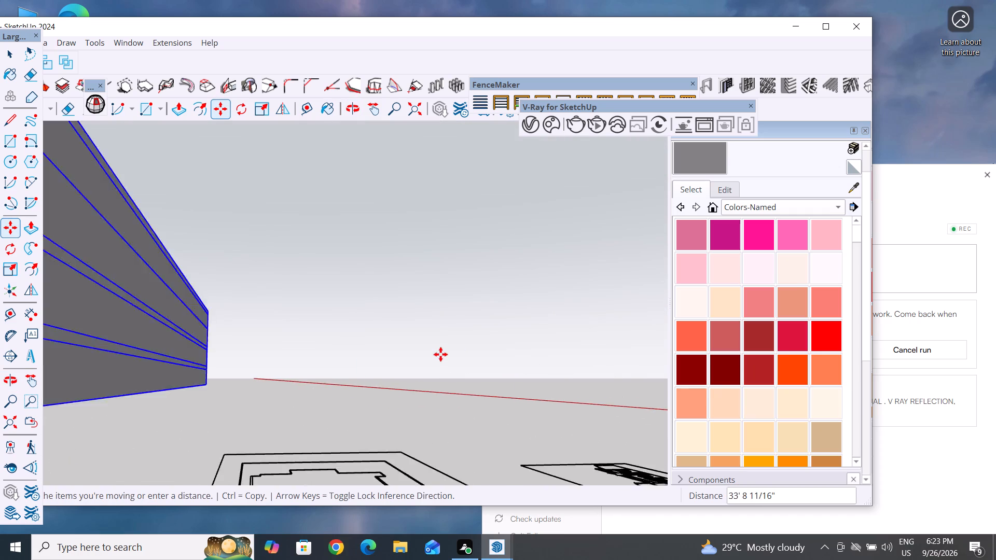
scroll(440, 354, down, 9)
middle_drag(429, 347, 32, 381)
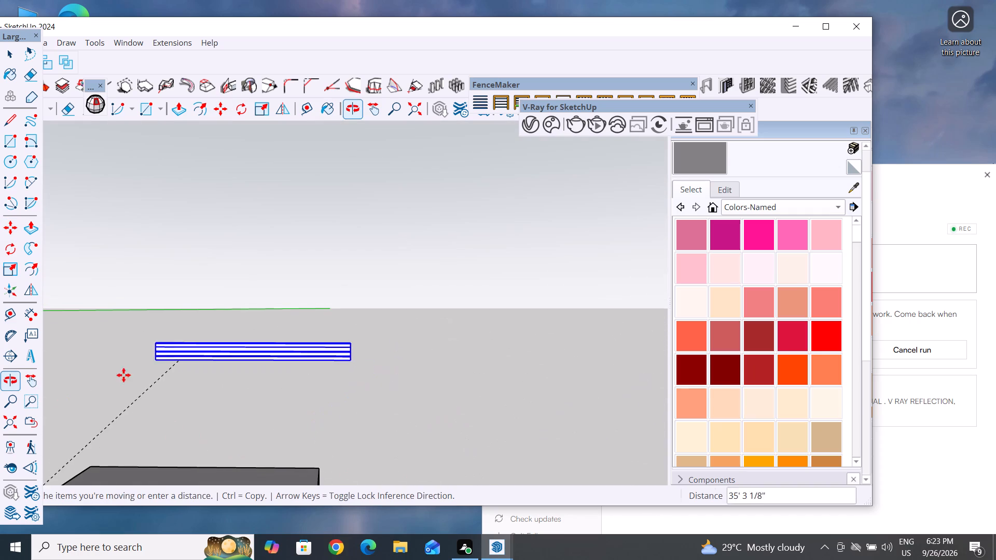
scroll(363, 342, down, 20)
middle_drag(489, 356, 311, 370)
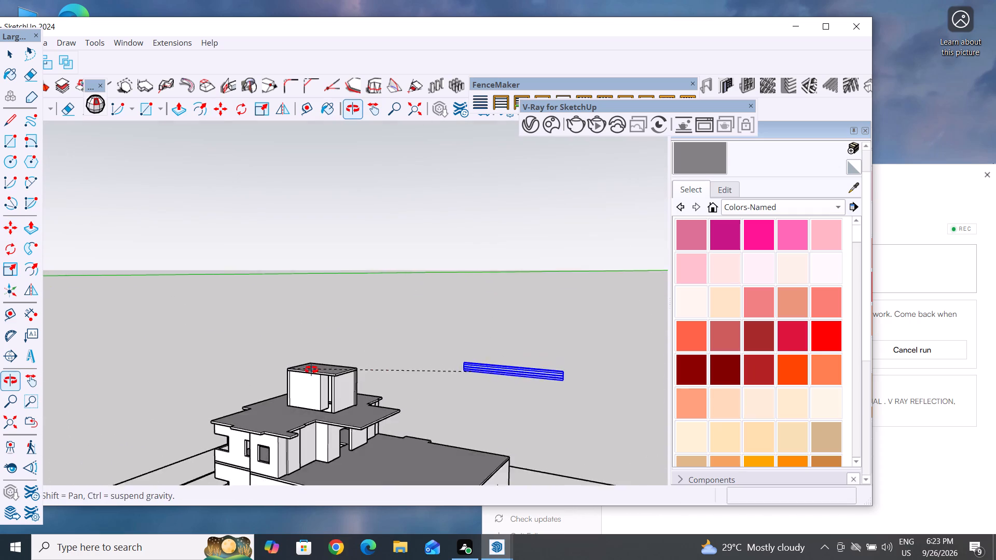
middle_drag(311, 370, 301, 366)
scroll(277, 286, down, 13)
scroll(315, 296, up, 5)
middle_drag(348, 264, 343, 288)
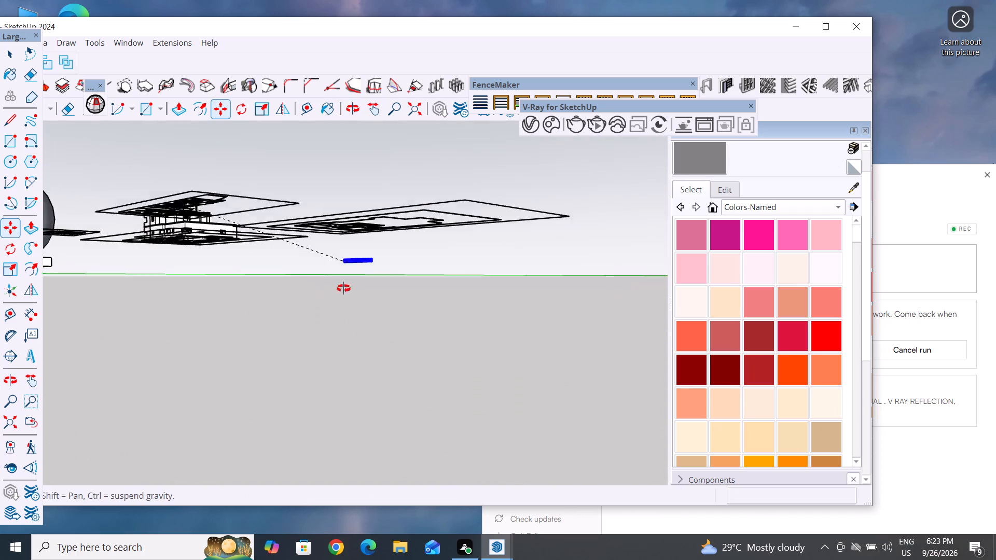
middle_drag(343, 288, 327, 317)
scroll(309, 293, up, 6)
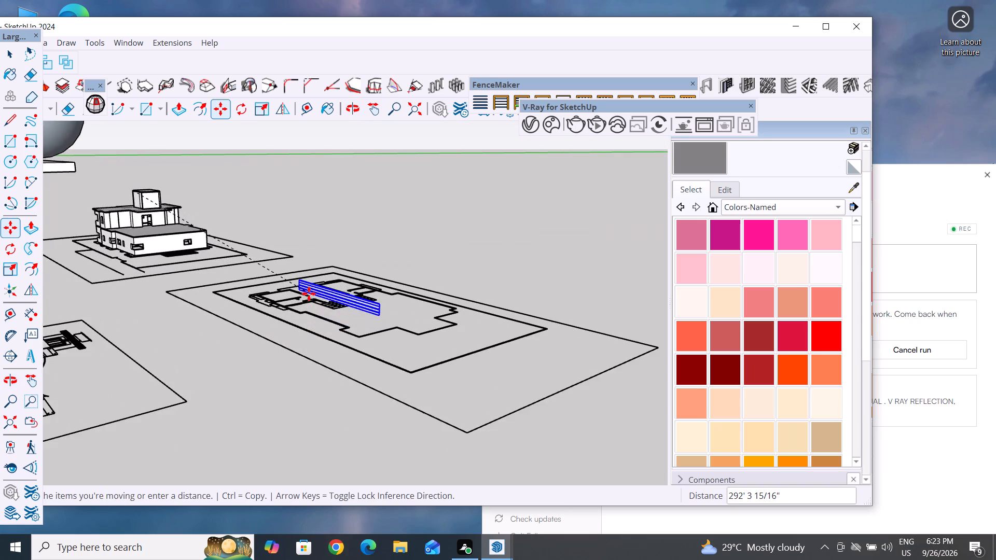
scroll(309, 293, up, 17)
middle_drag(301, 291, 279, 236)
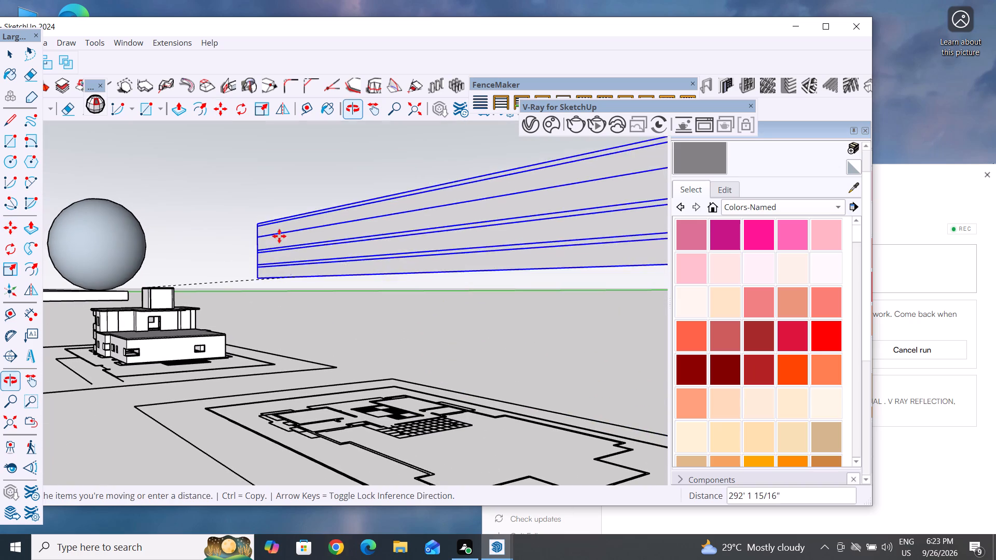
click(335, 409)
Shift the slatted panel about 2' along the plan's wall line beside the staircase, towards the room's outer corner.
middle_drag(279, 415, 560, 488)
scroll(552, 397, up, 12)
middle_drag(341, 436, 533, 554)
scroll(350, 265, up, 5)
middle_drag(437, 389, 658, 435)
middle_drag(374, 346, 522, 354)
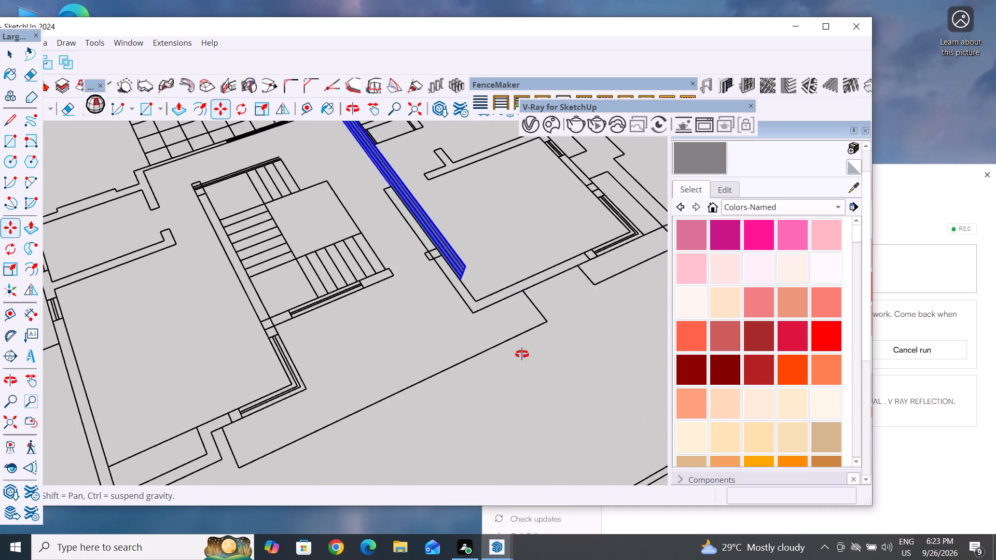
middle_drag(522, 354, 627, 196)
scroll(314, 247, up, 6)
scroll(352, 278, up, 3)
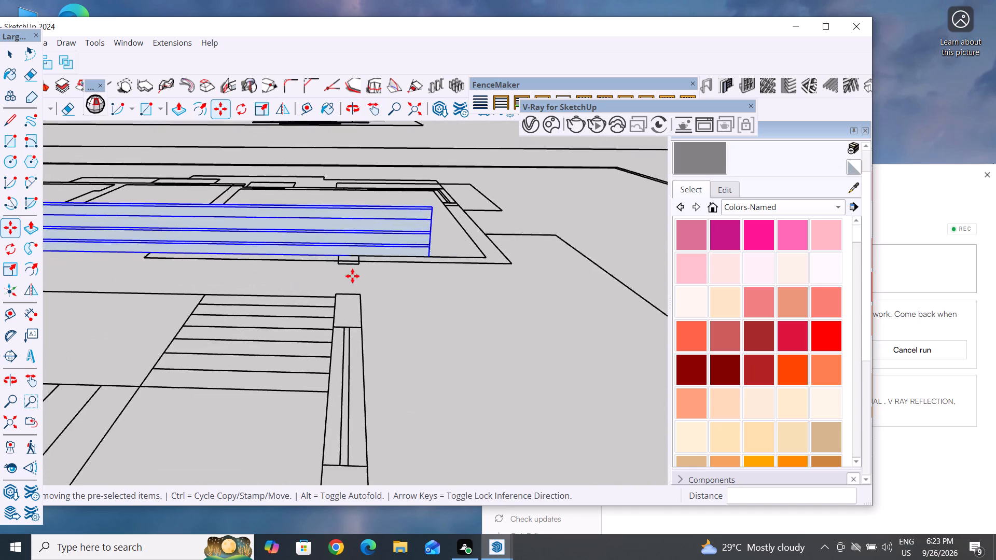
scroll(352, 276, up, 1)
click(359, 251)
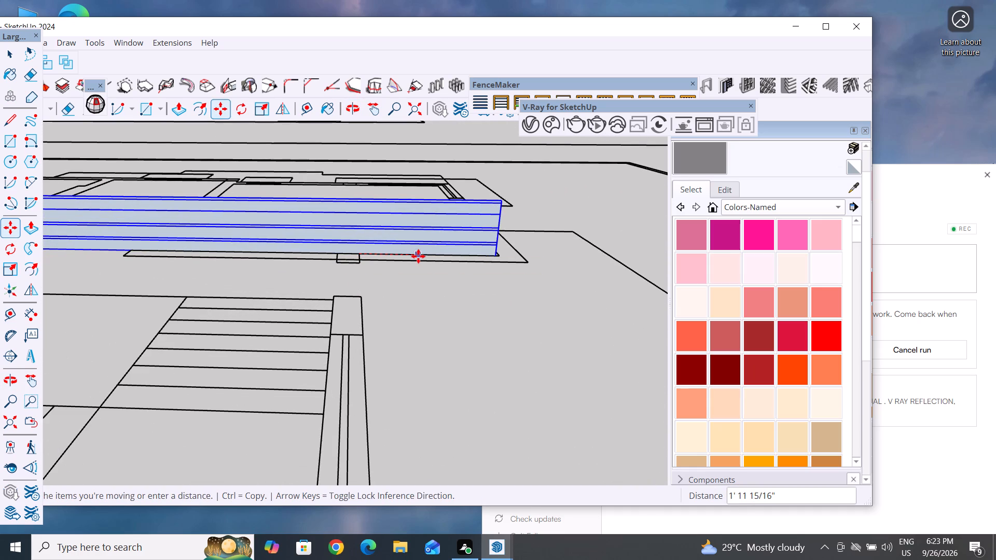
click(422, 257)
Maximize the floating model window.
scroll(511, 341, down, 6)
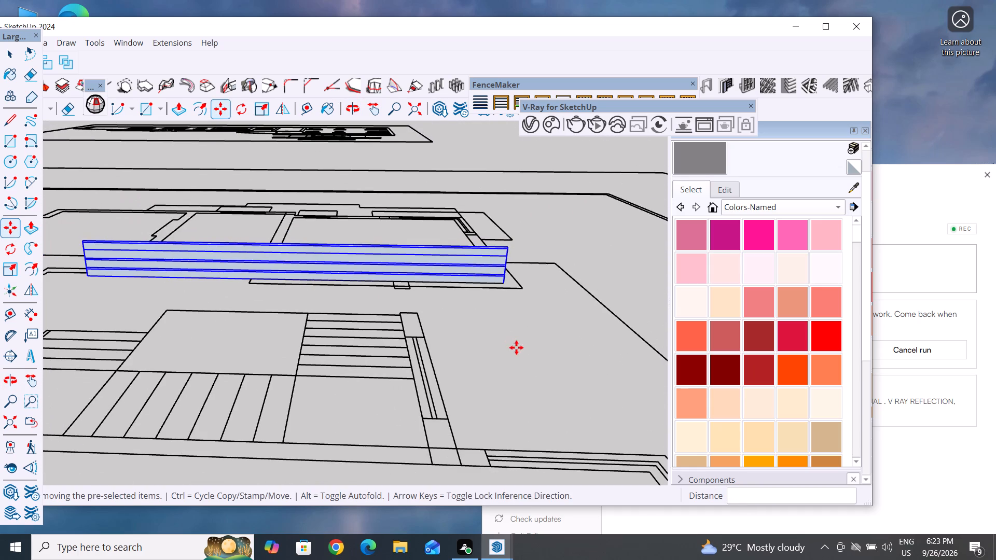
middle_drag(518, 357, 111, 445)
middle_drag(412, 345, 207, 274)
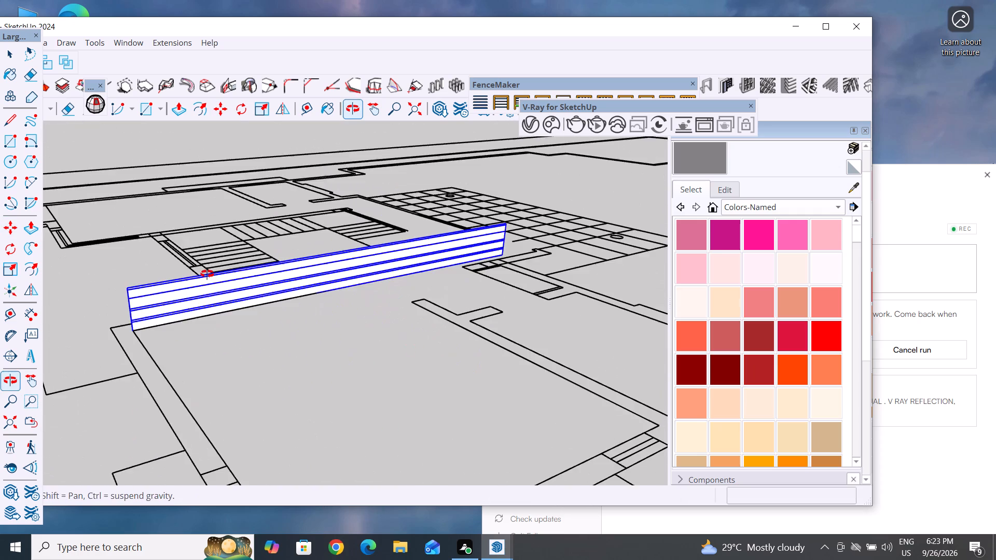
middle_drag(207, 274, 211, 273)
middle_drag(513, 333, 305, 347)
middle_drag(479, 384, 350, 409)
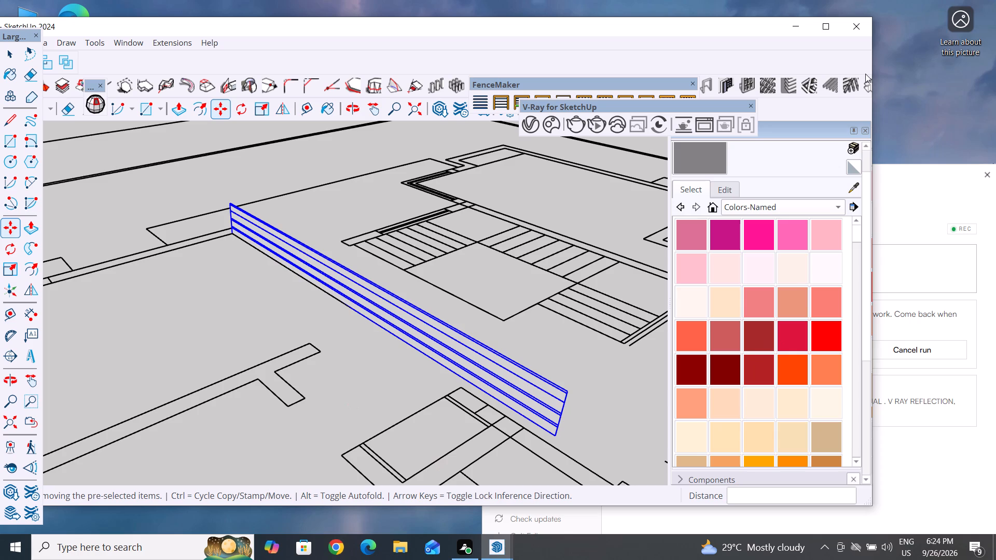
click(824, 26)
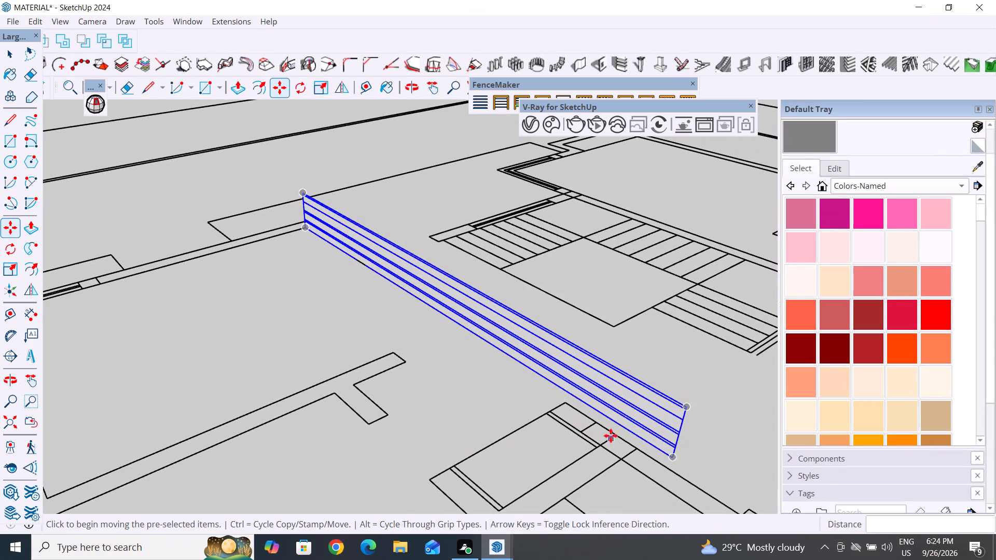
Explode the slatted panel group standing on the floor plan into loose faces and edges.
middle_drag(608, 439, 193, 359)
middle_drag(391, 402, 406, 419)
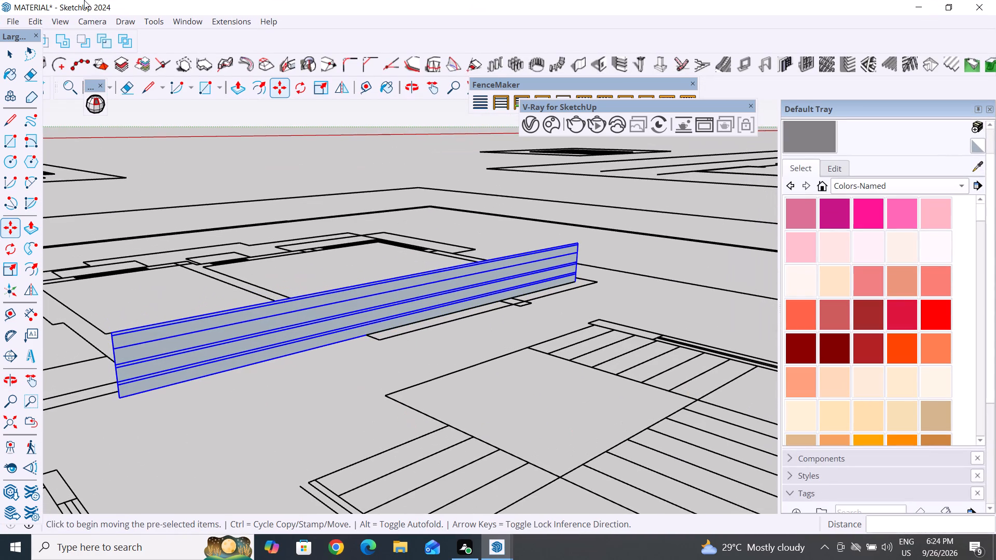
click(15, 57)
right_click(245, 351)
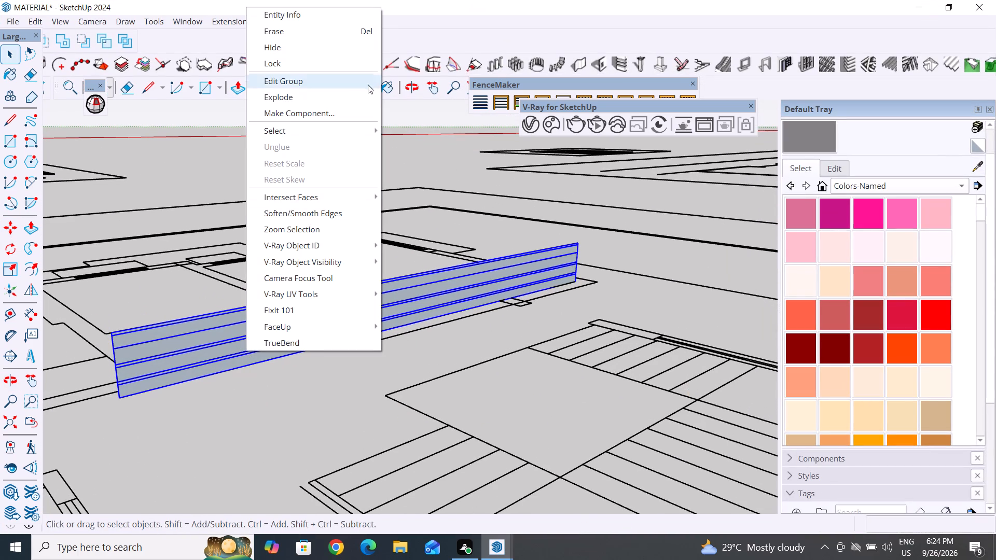
click(314, 101)
click(262, 369)
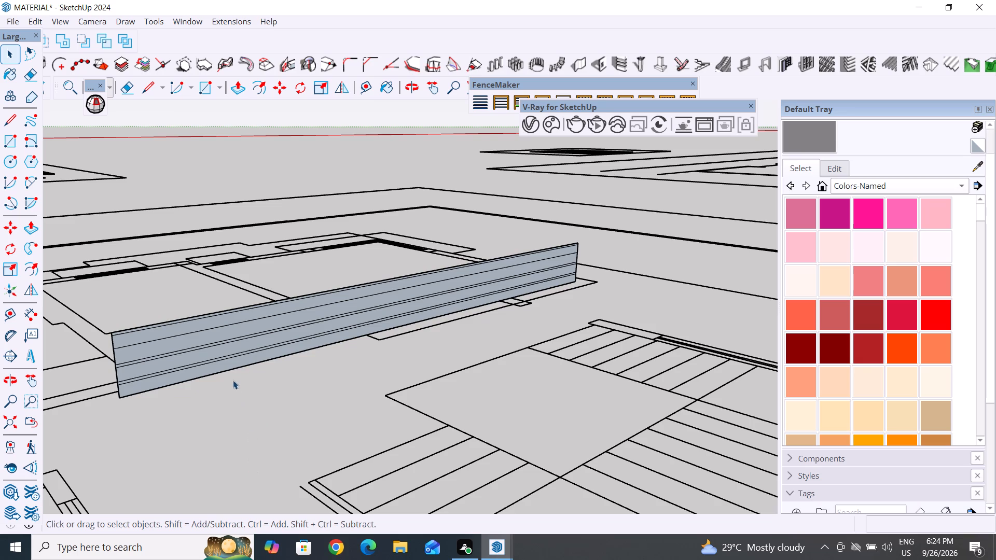
Extrude the slatted panel's bottom strip 15' 3" across the floor plan's staircase area to form a flat slab.
double_click(233, 360)
double_click(233, 360)
click(233, 360)
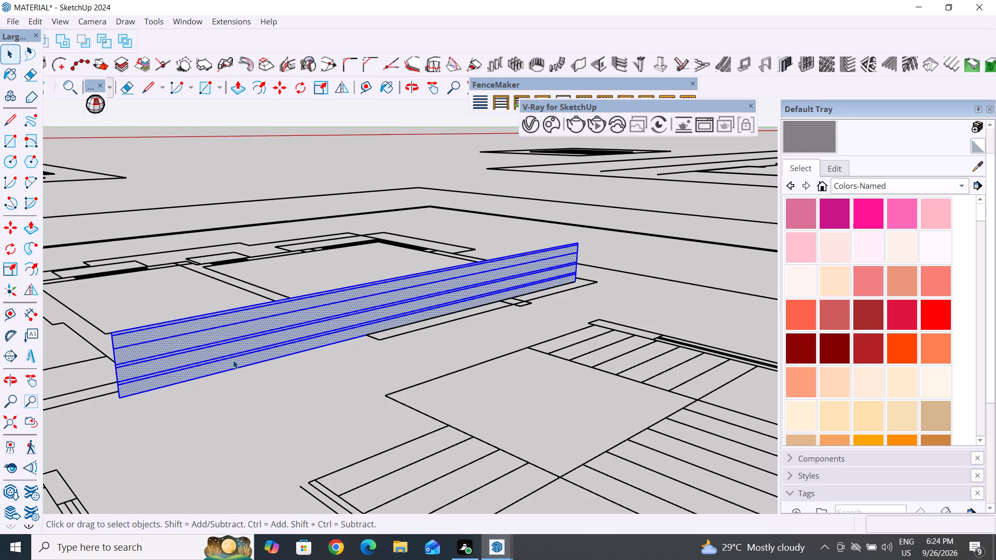
scroll(233, 360, down, 5)
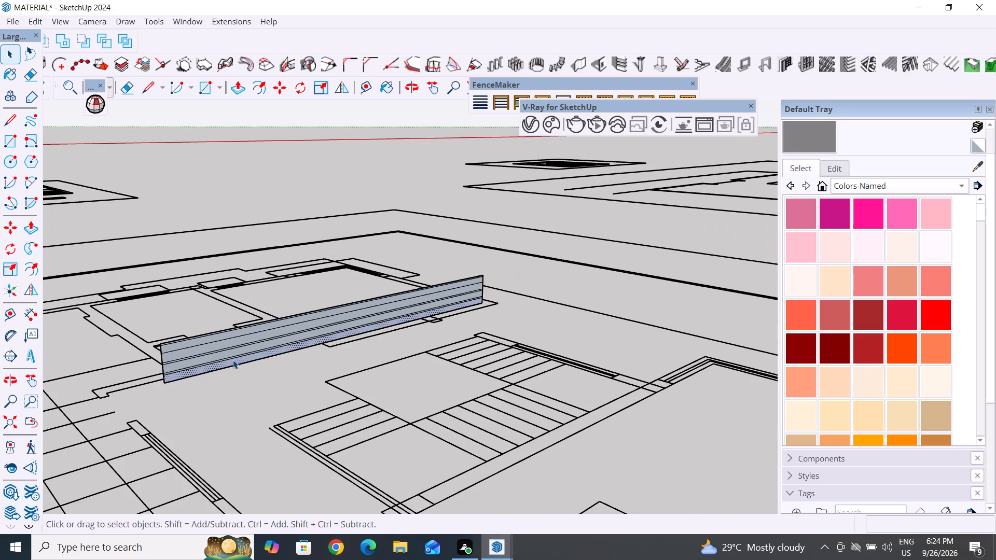
middle_drag(516, 377, 311, 423)
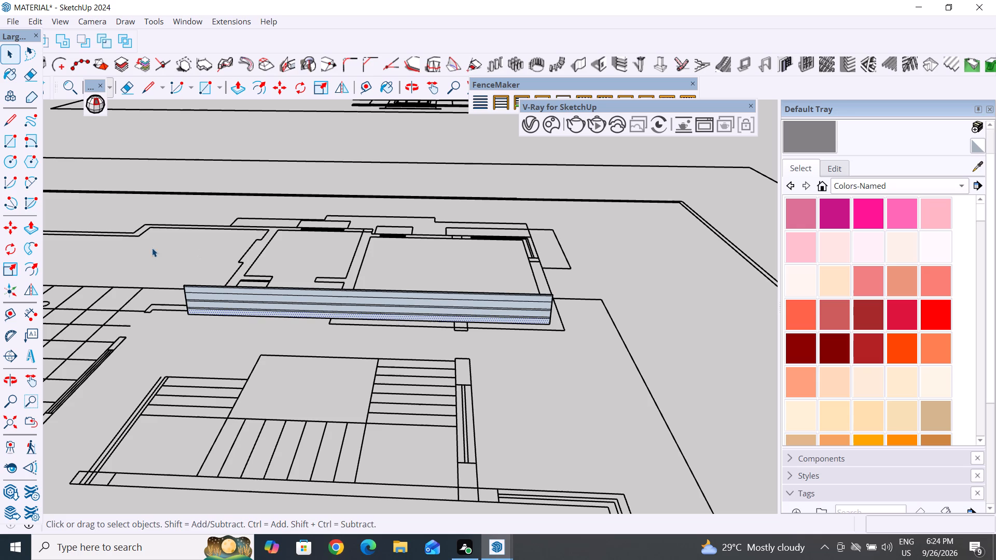
click(236, 87)
click(478, 318)
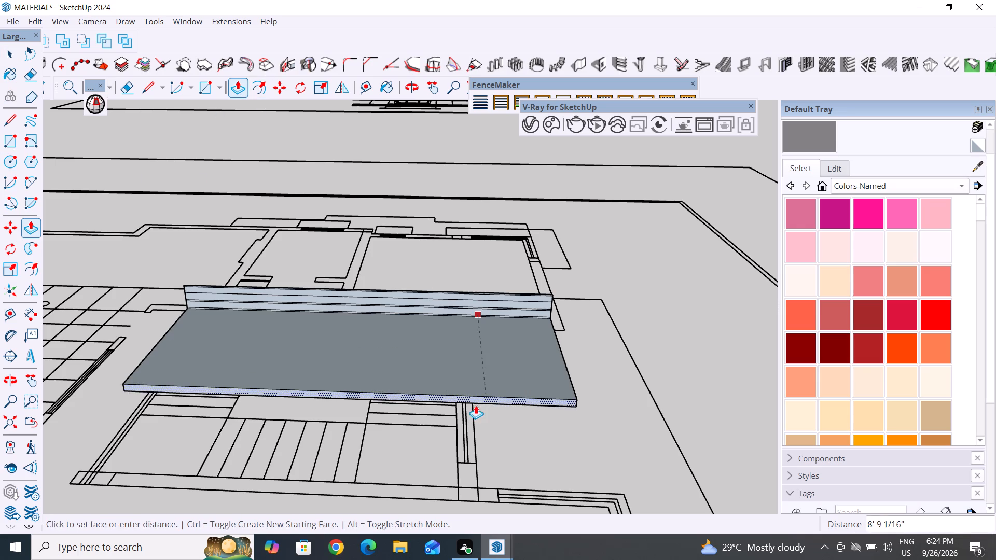
right_drag(475, 422, 461, 274)
right_drag(461, 269, 426, 429)
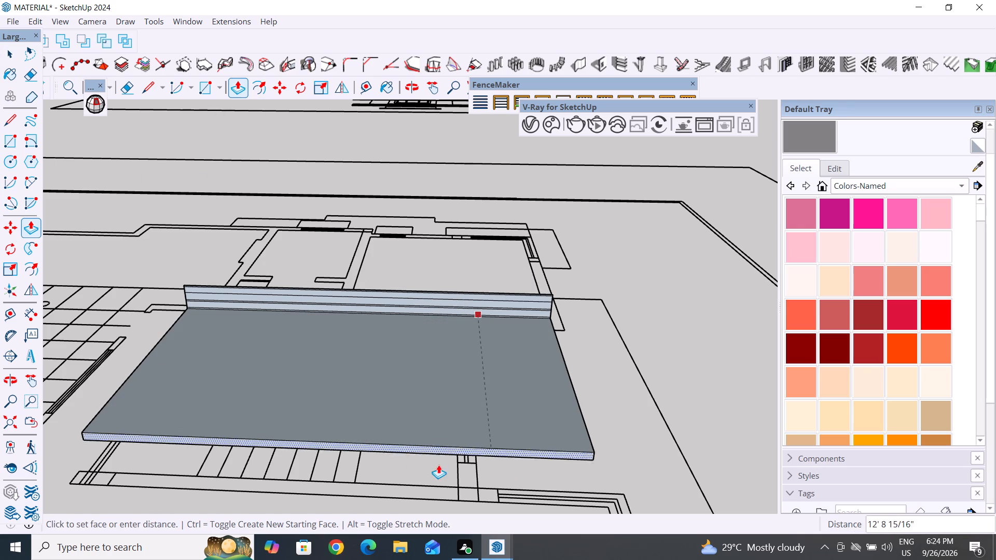
middle_drag(458, 501, 564, 335)
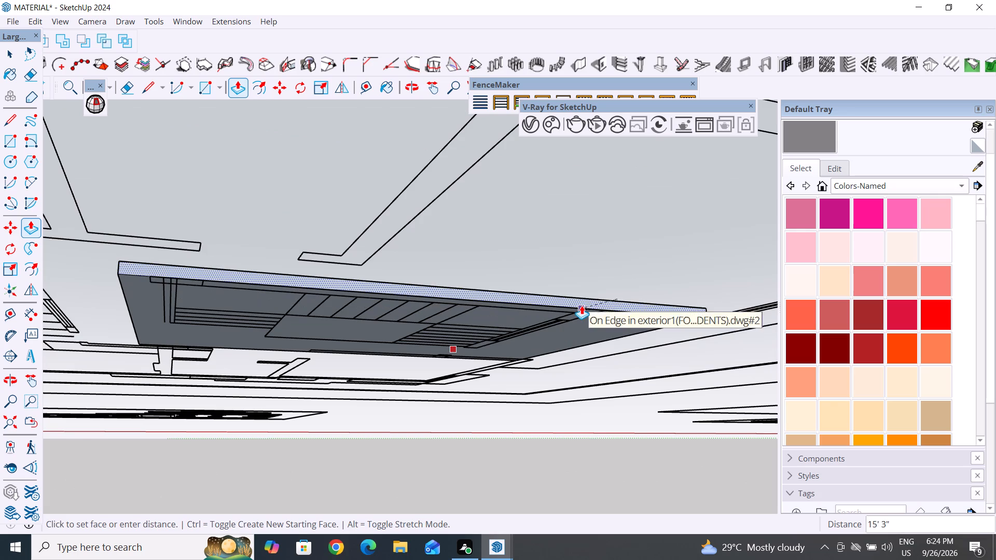
click(582, 305)
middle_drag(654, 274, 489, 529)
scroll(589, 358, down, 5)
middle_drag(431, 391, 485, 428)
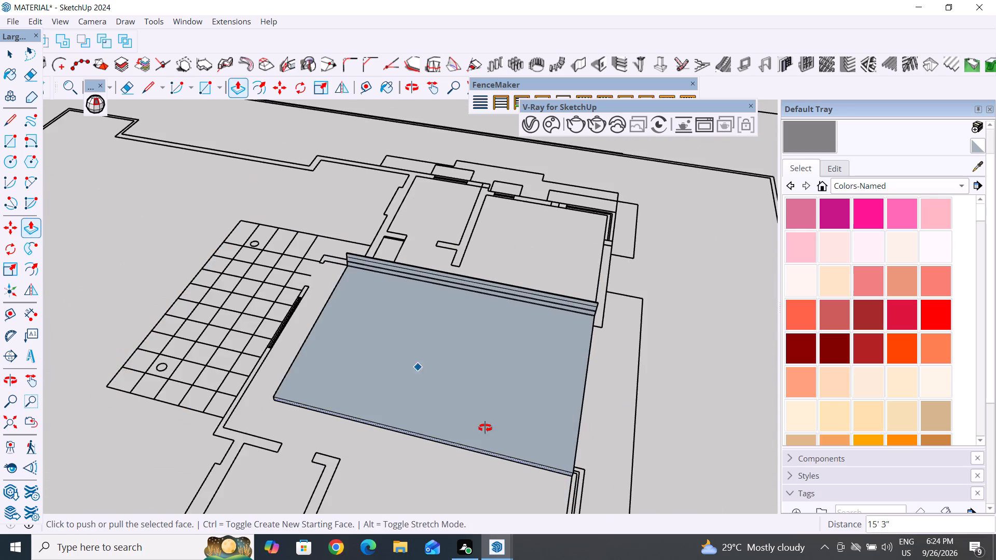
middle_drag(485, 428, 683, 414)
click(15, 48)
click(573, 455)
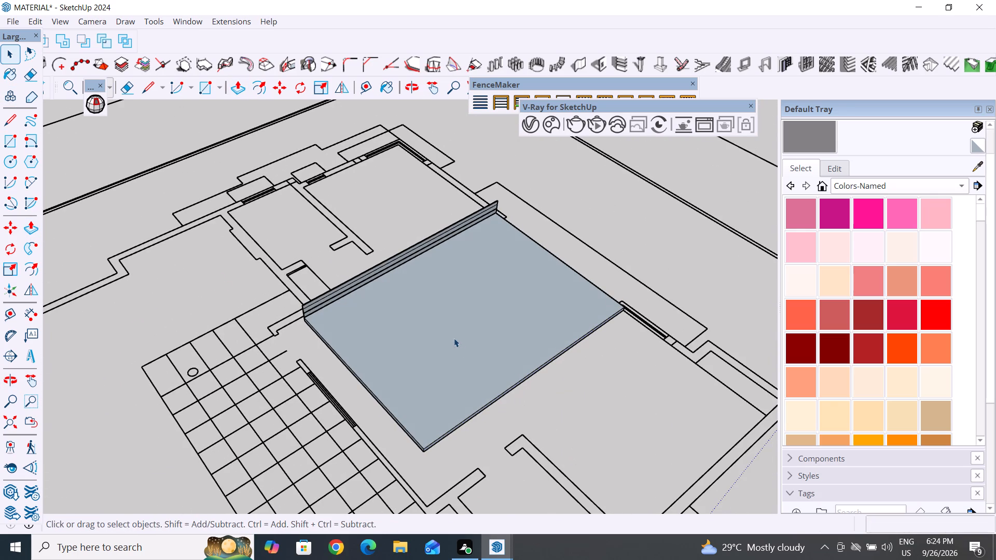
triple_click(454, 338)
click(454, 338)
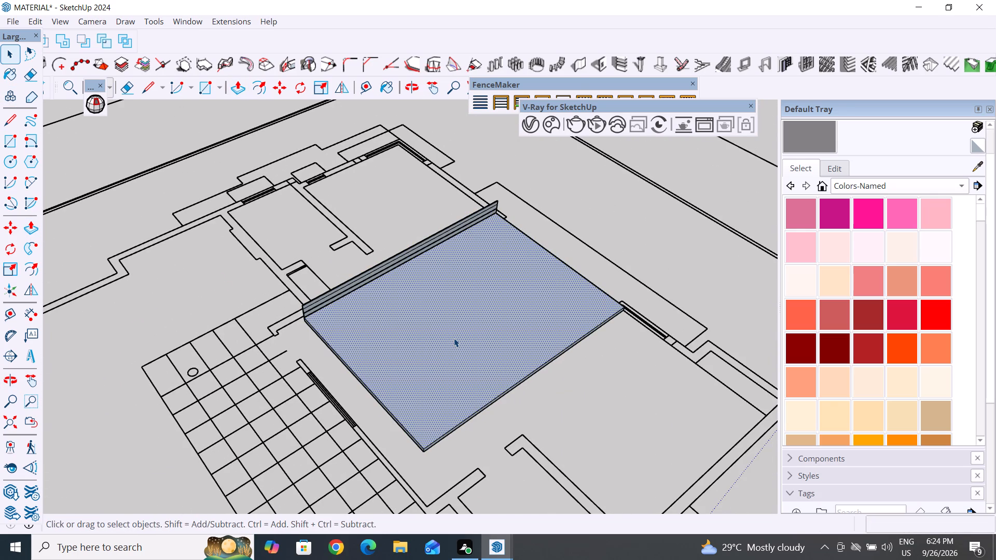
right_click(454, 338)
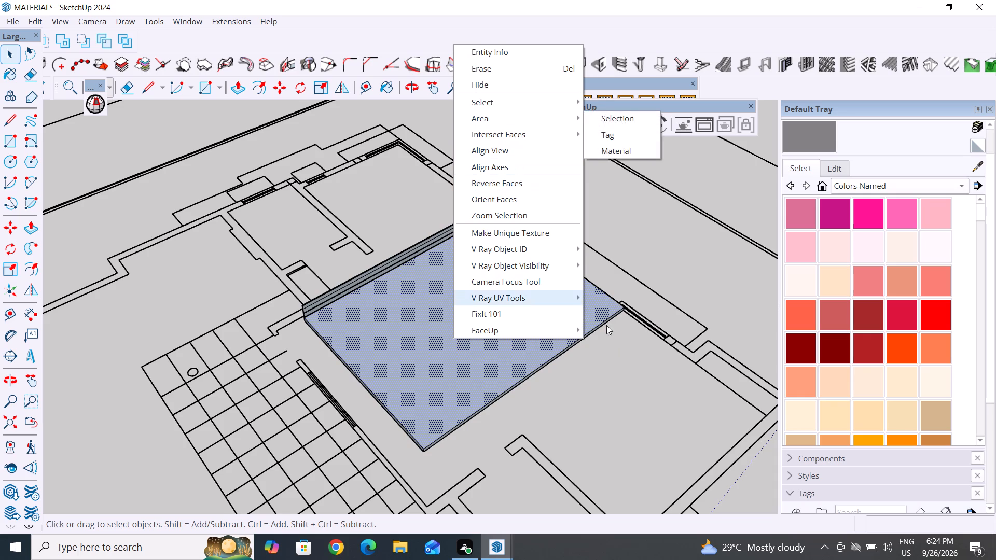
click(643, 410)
Draw a 21' 4 1/2" by about 4 5/8" rectangle closing the slab's open back side beneath the panel's upper strips.
middle_drag(427, 389, 651, 214)
scroll(357, 309, up, 5)
middle_drag(400, 335, 307, 369)
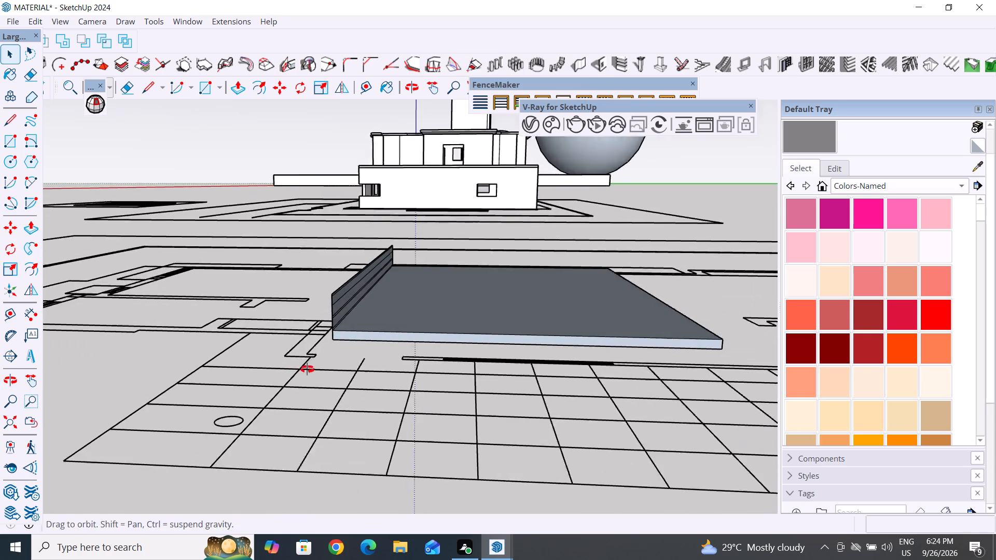
middle_drag(307, 369, 669, 356)
scroll(504, 345, up, 1)
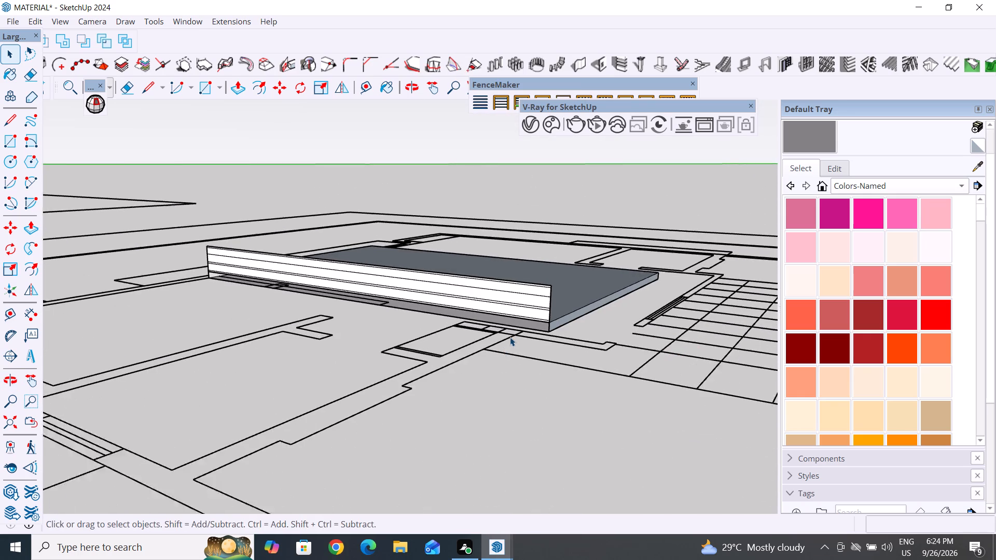
scroll(510, 337, up, 2)
middle_drag(503, 371, 665, 384)
middle_drag(662, 375, 628, 358)
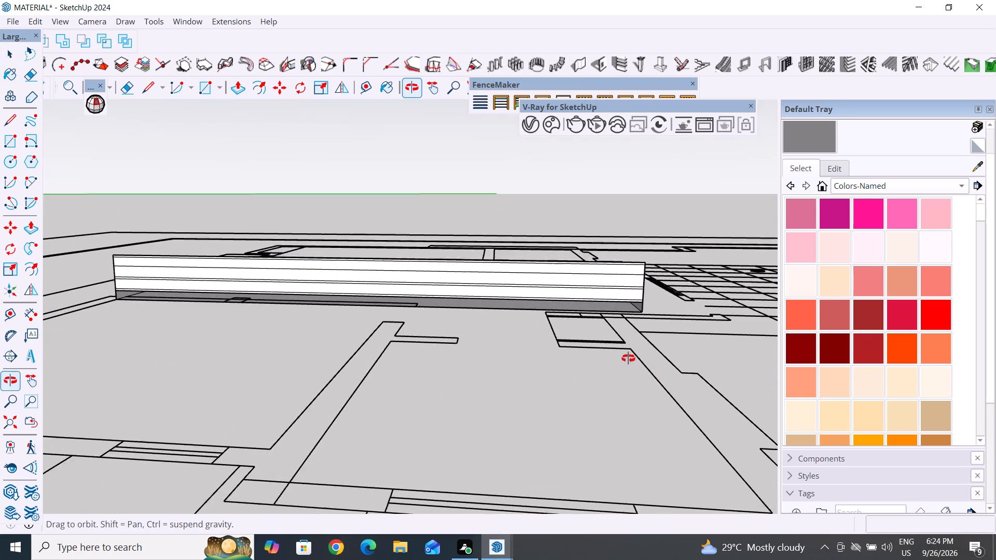
middle_drag(628, 358, 578, 371)
scroll(606, 391, up, 1)
middle_drag(606, 391, 699, 293)
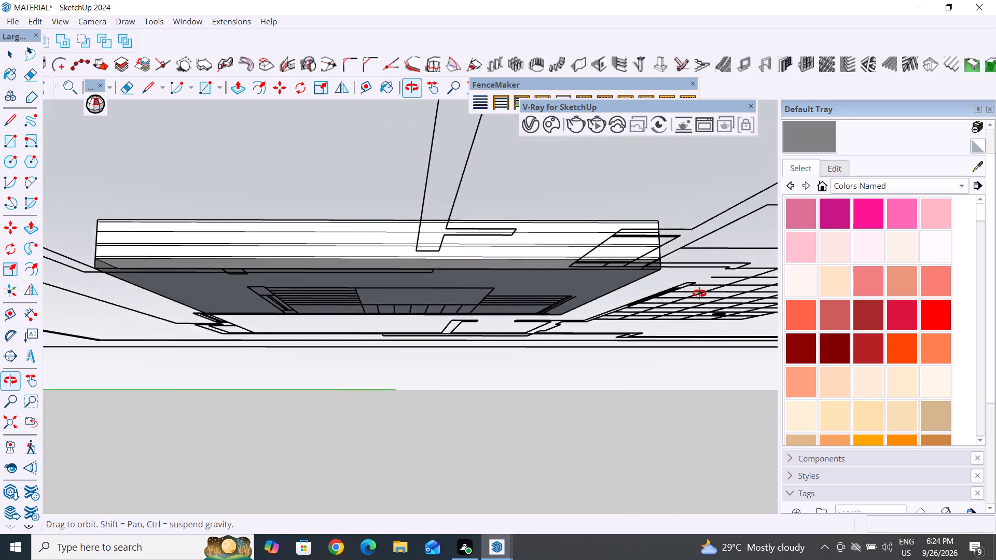
middle_drag(699, 293, 739, 383)
scroll(386, 323, up, 5)
middle_drag(525, 338, 639, 362)
scroll(638, 366, down, 4)
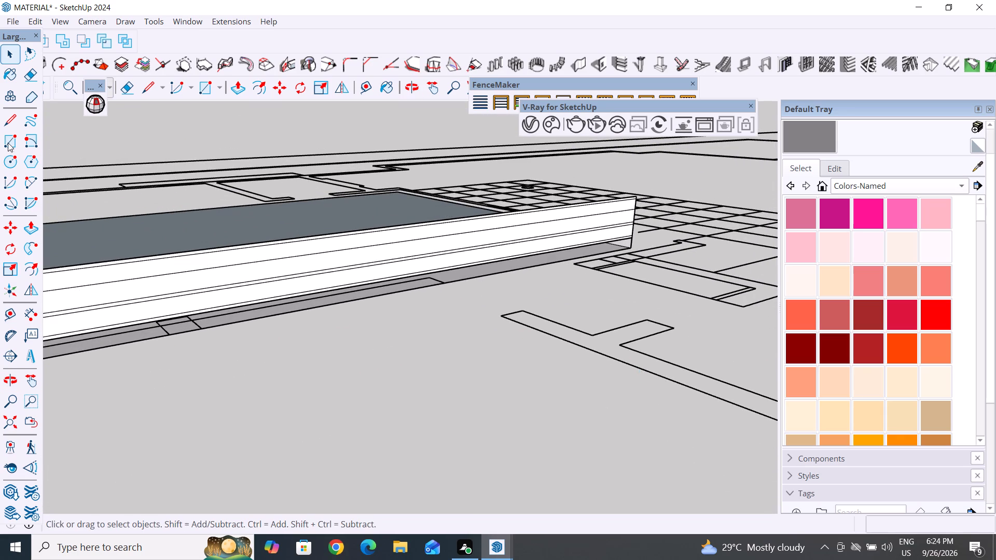
click(8, 139)
scroll(784, 509, down, 5)
scroll(648, 271, up, 6)
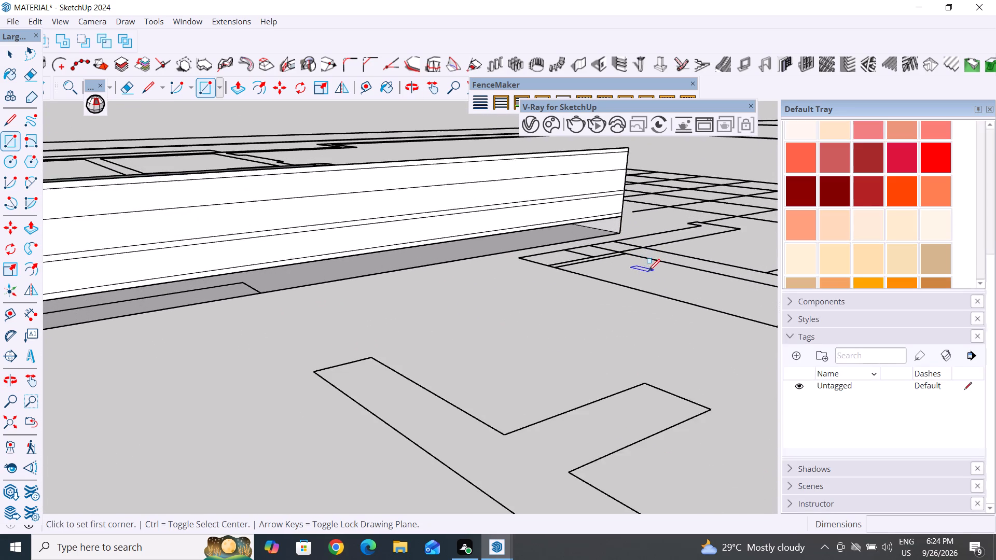
scroll(628, 220, up, 6)
click(614, 212)
scroll(627, 218, down, 7)
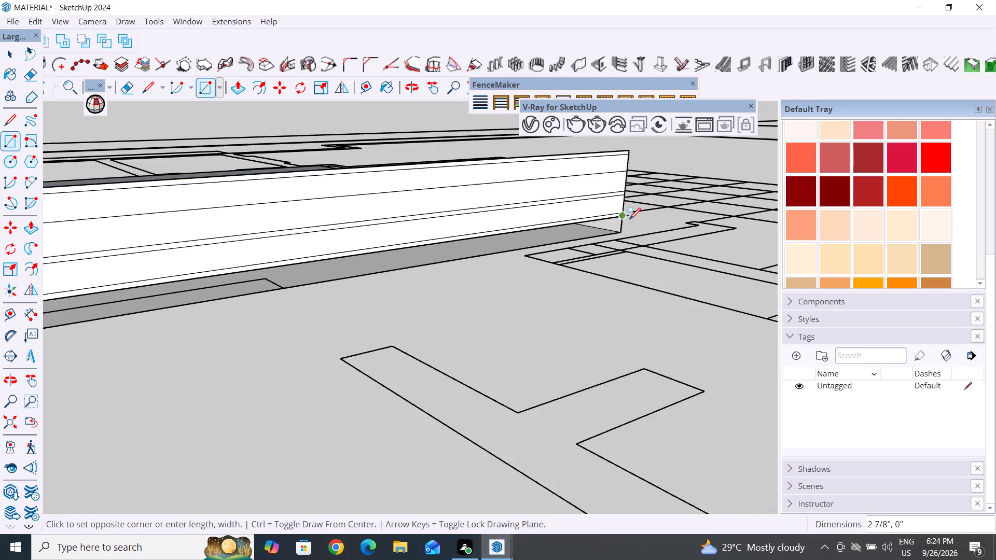
scroll(629, 219, down, 13)
scroll(382, 269, up, 15)
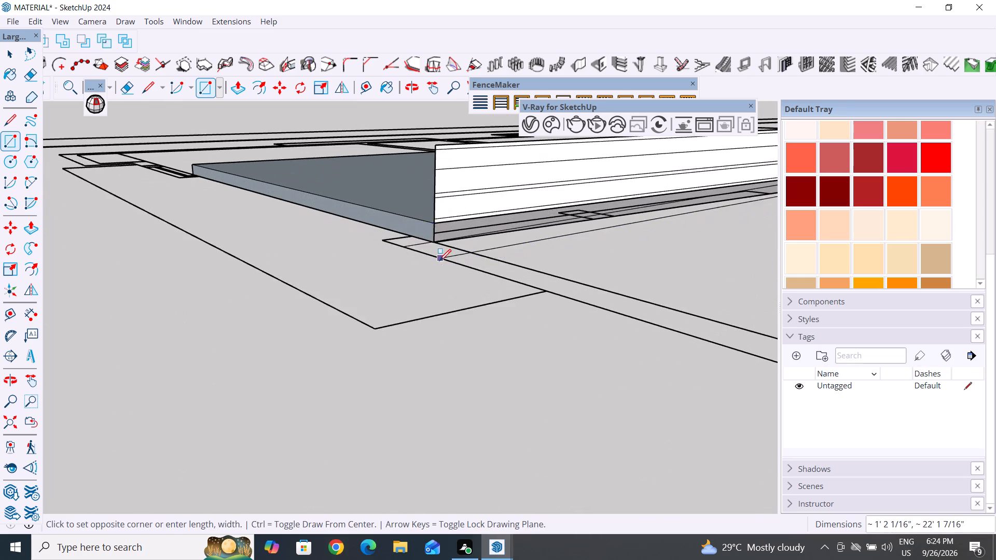
scroll(439, 261, up, 2)
click(432, 229)
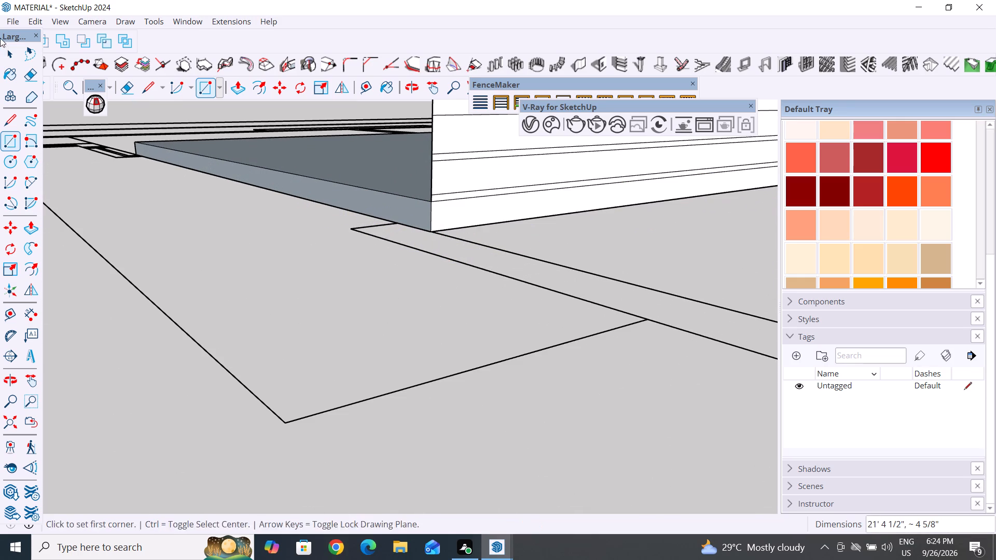
Select all connected faces and edges of the slab and the slatted panel.
click(17, 50)
scroll(369, 367, up, 1)
middle_drag(359, 385, 313, 422)
middle_drag(374, 364, 636, 374)
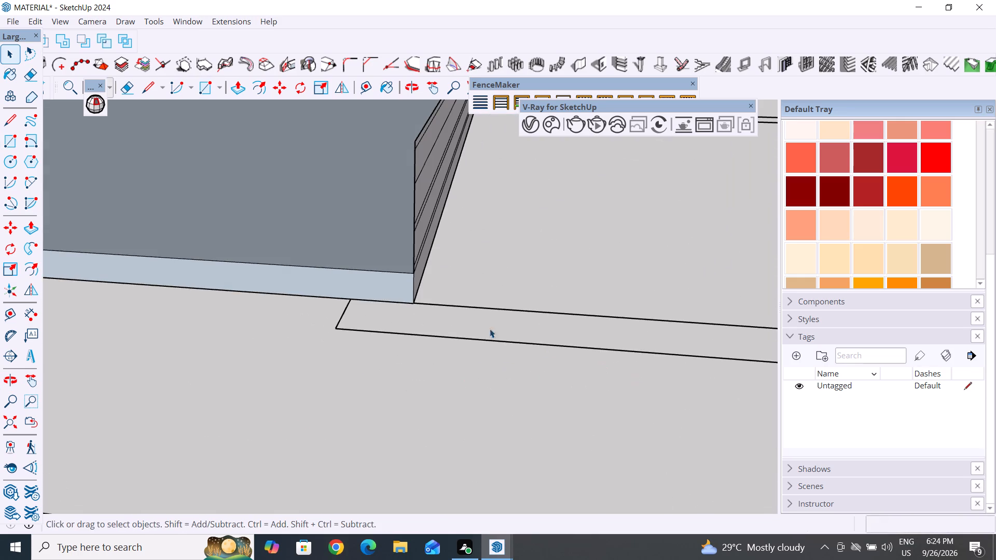
triple_click(378, 287)
click(378, 287)
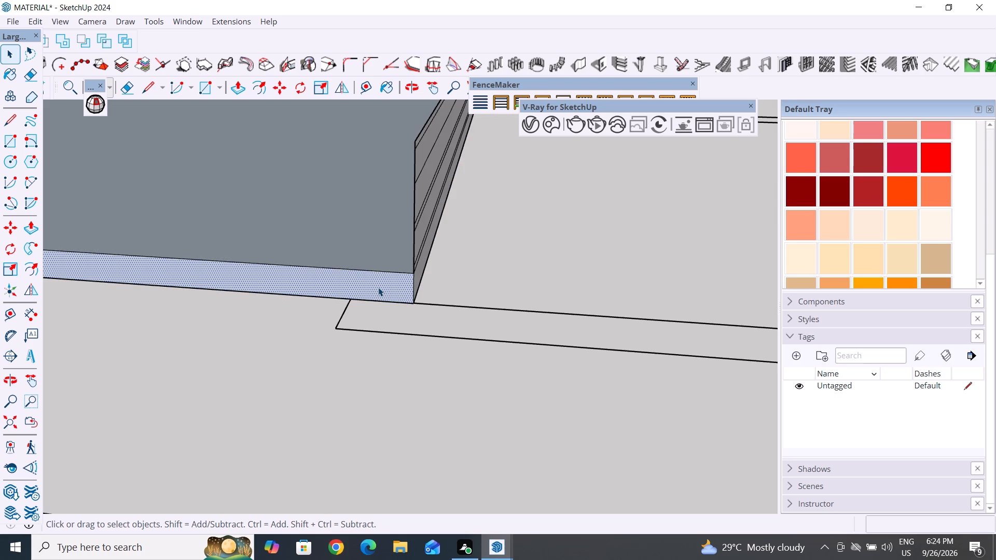
triple_click(378, 287)
click(378, 287)
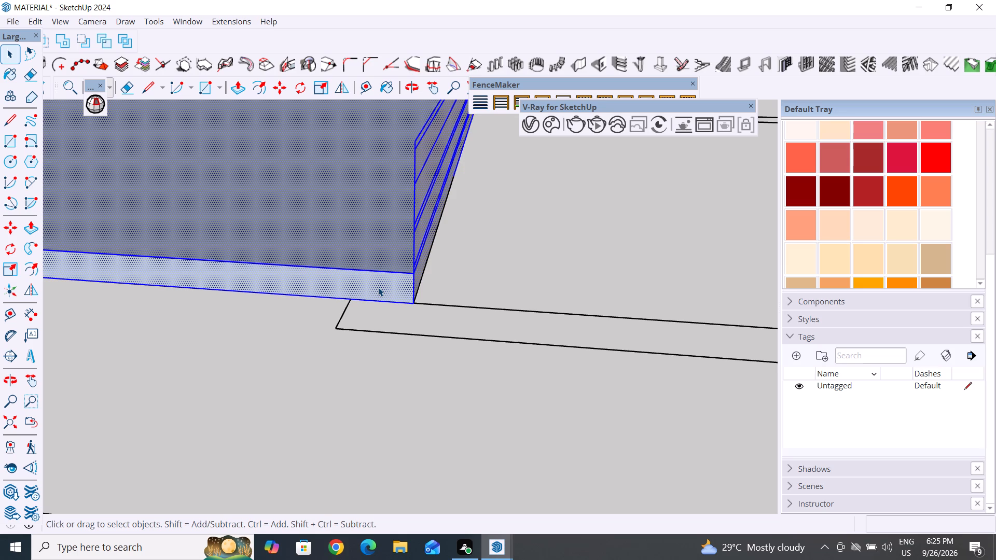
Remove the faces of the slatted panel's upper strips from the selection that also includes the slab.
middle_drag(641, 346, 340, 252)
scroll(434, 473, down, 8)
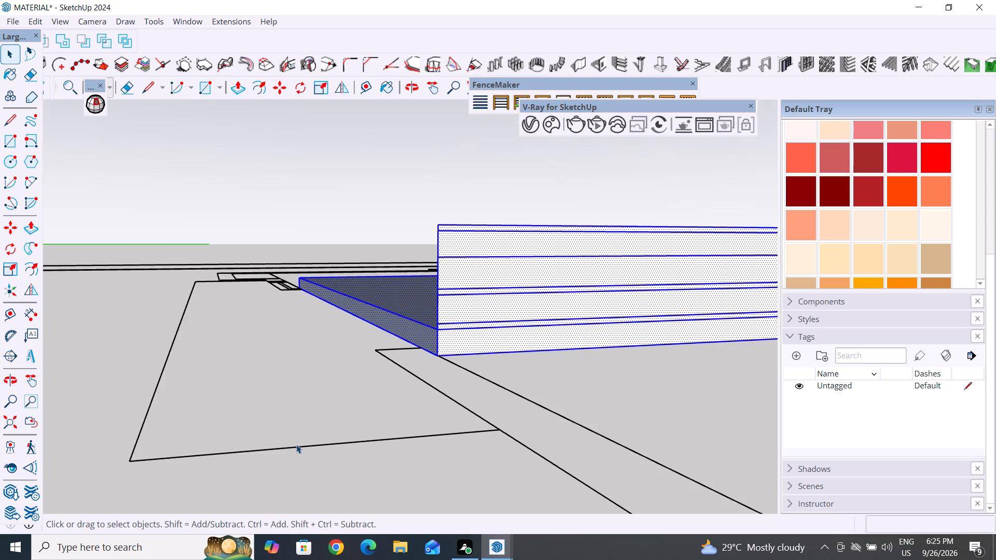
scroll(296, 444, down, 3)
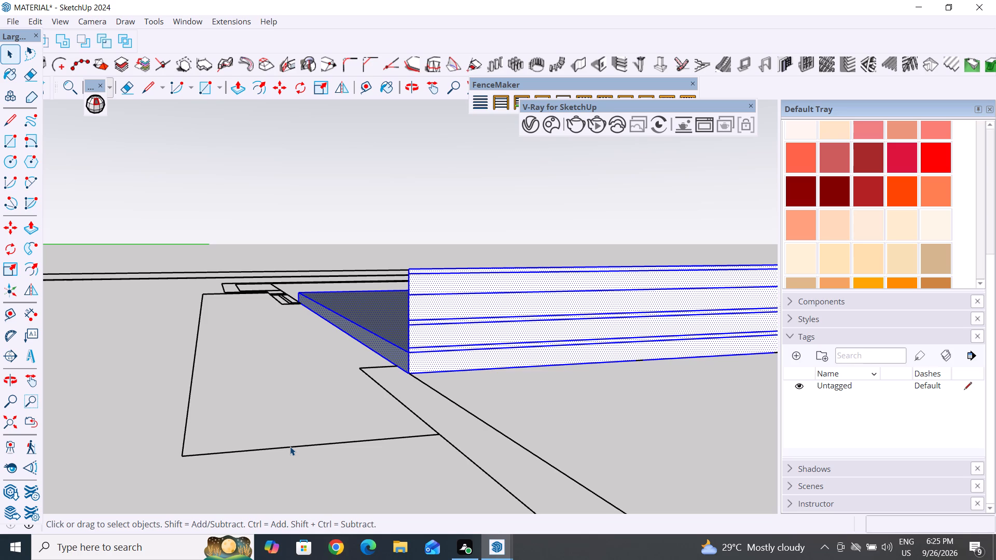
scroll(220, 422, down, 12)
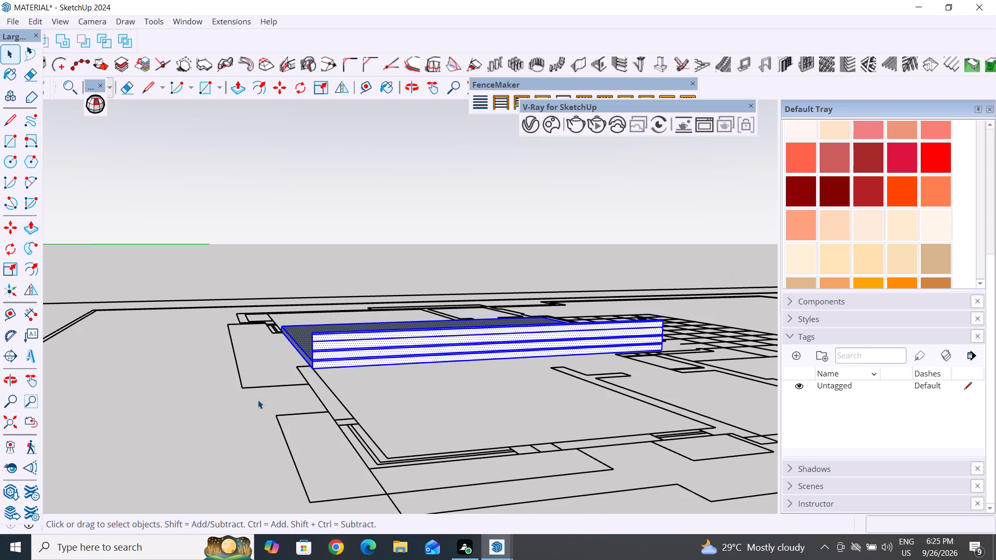
middle_drag(579, 443, 270, 471)
scroll(544, 434, down, 1)
middle_drag(543, 438, 397, 408)
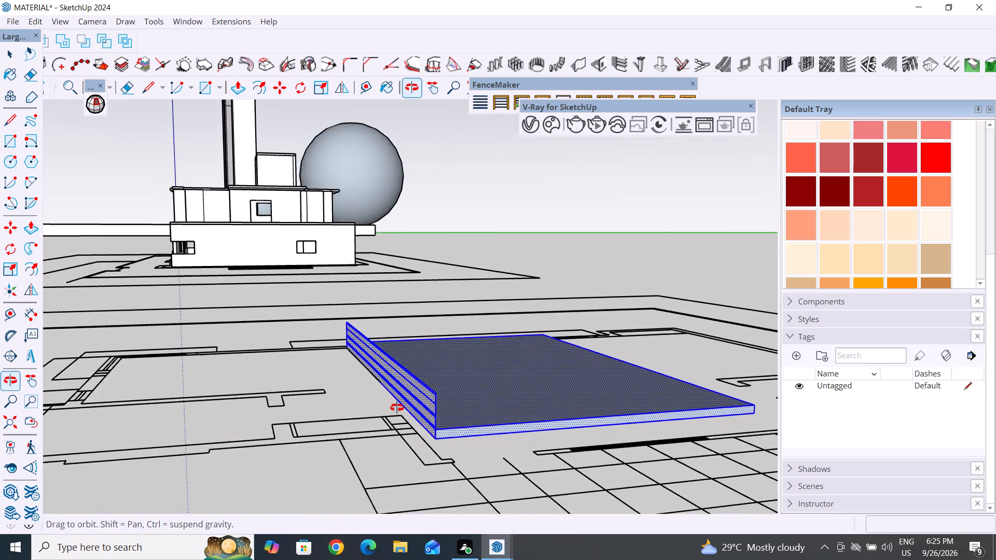
middle_drag(397, 408, 257, 416)
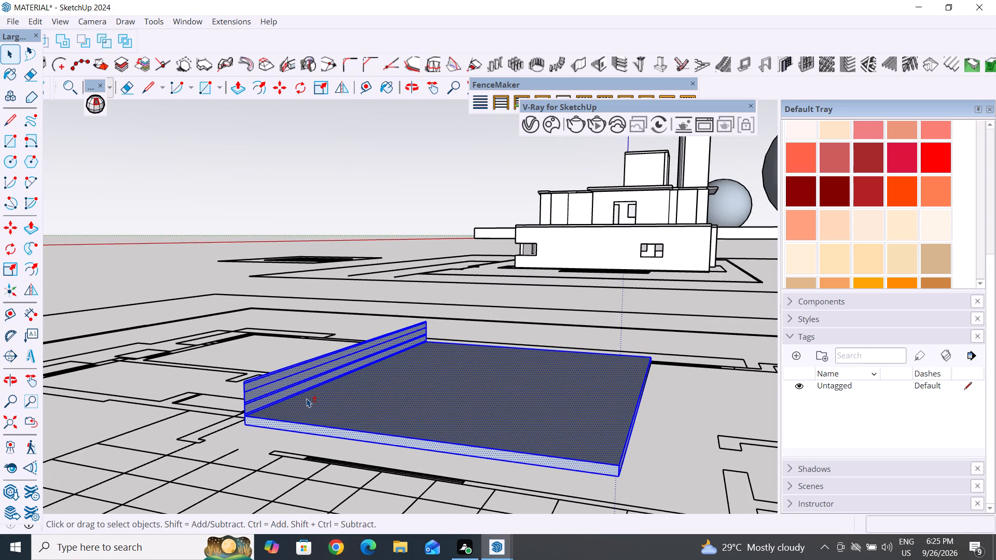
shift+click(300, 391)
shift+scroll(263, 400, up, 13)
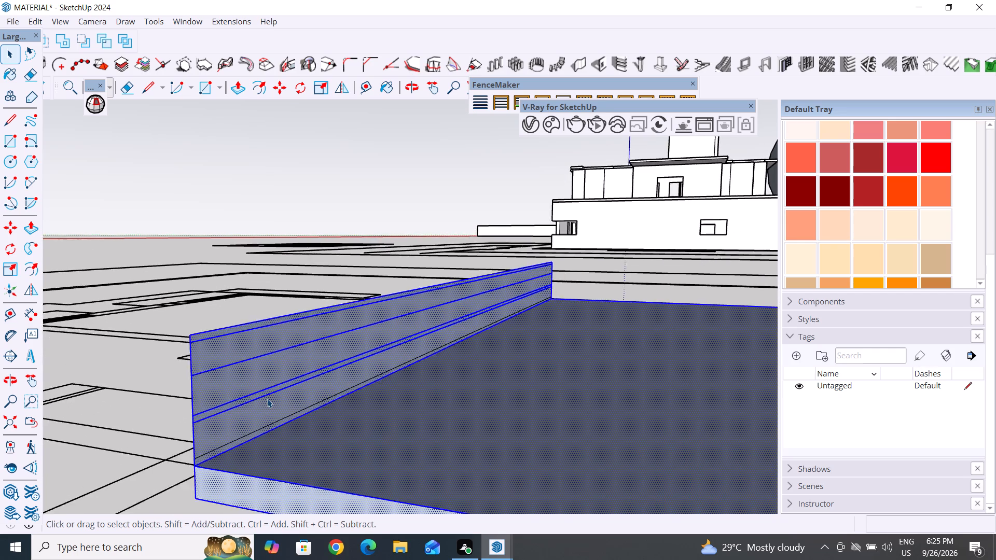
shift+scroll(267, 399, up, 8)
shift+click(283, 370)
shift+click(278, 336)
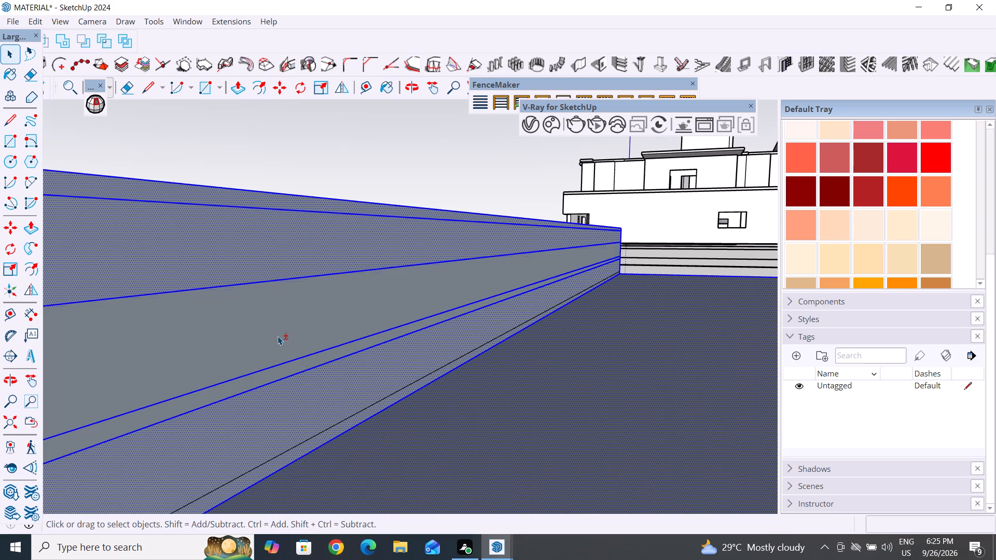
shift+click(277, 255)
shift+click(286, 205)
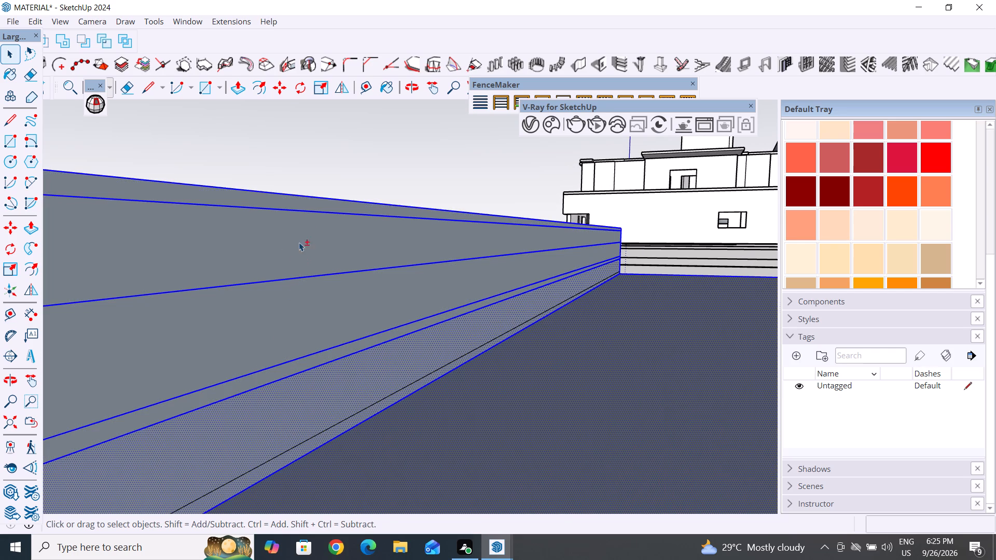
Remove the panel's lengthwise strip edges and its lower strip faces above the slab from the selection.
shift+click(306, 212)
shift+click(309, 198)
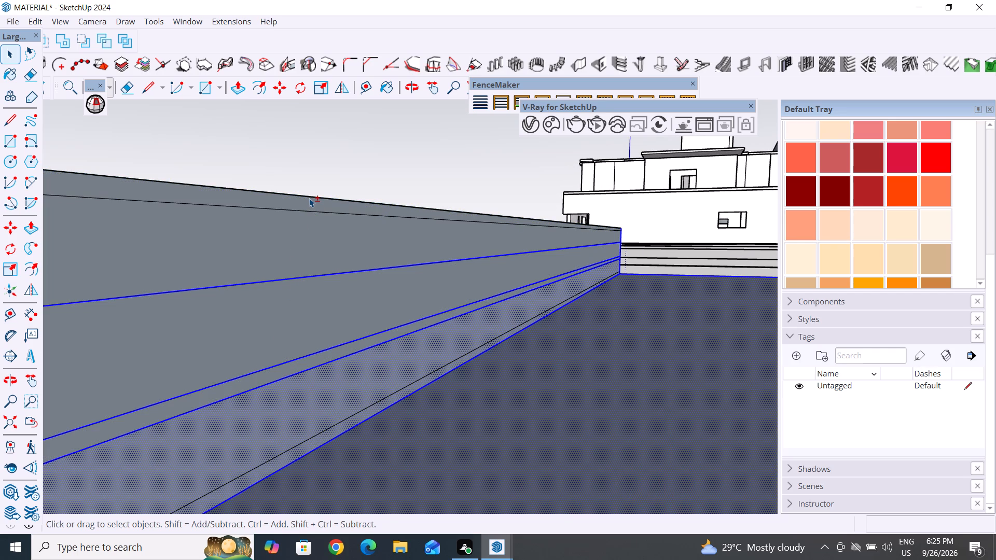
shift+click(310, 276)
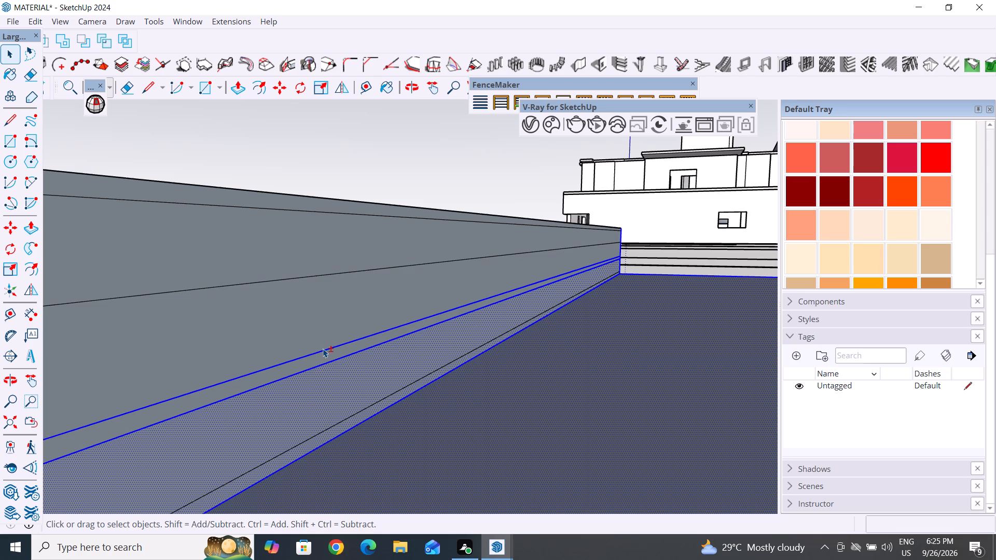
shift+click(323, 352)
shift+click(328, 364)
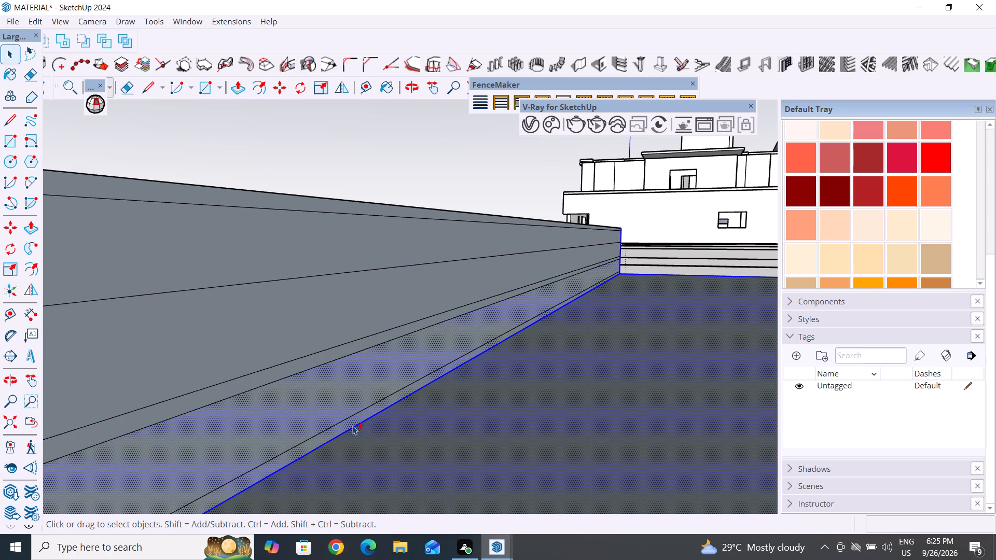
shift+click(341, 408)
shift+click(345, 425)
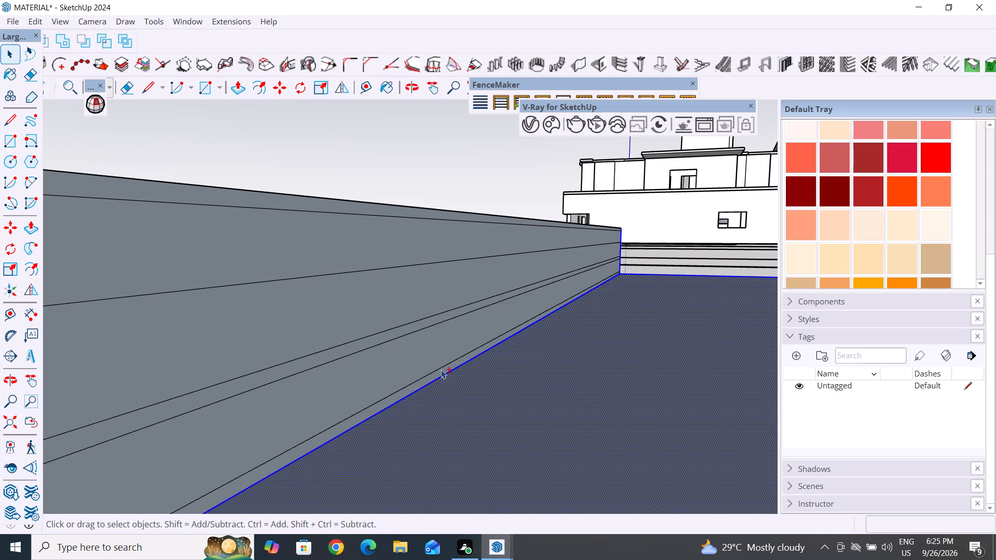
Remove the short vertical strip edges at the panel's end nearest the tiled area from the selection.
scroll(326, 389, down, 15)
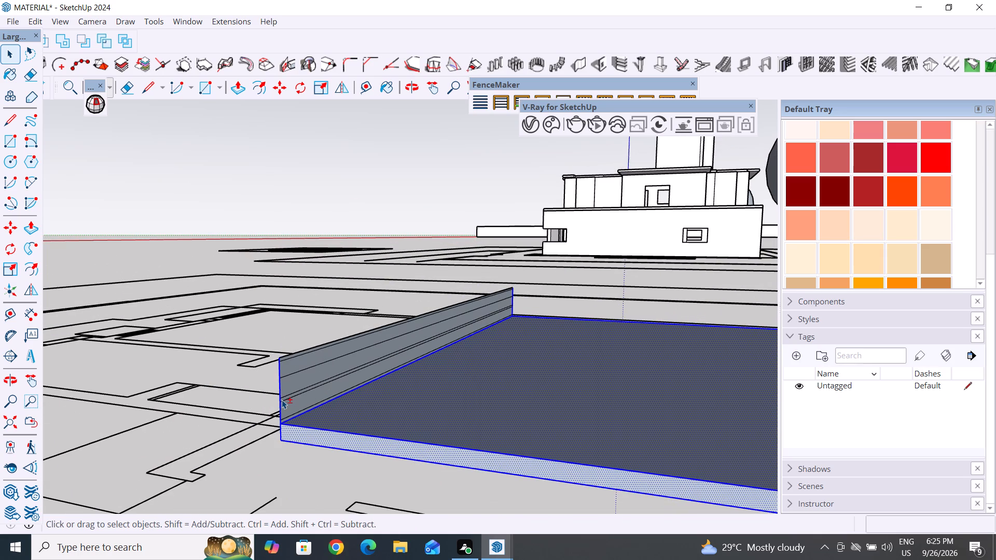
shift+click(282, 400)
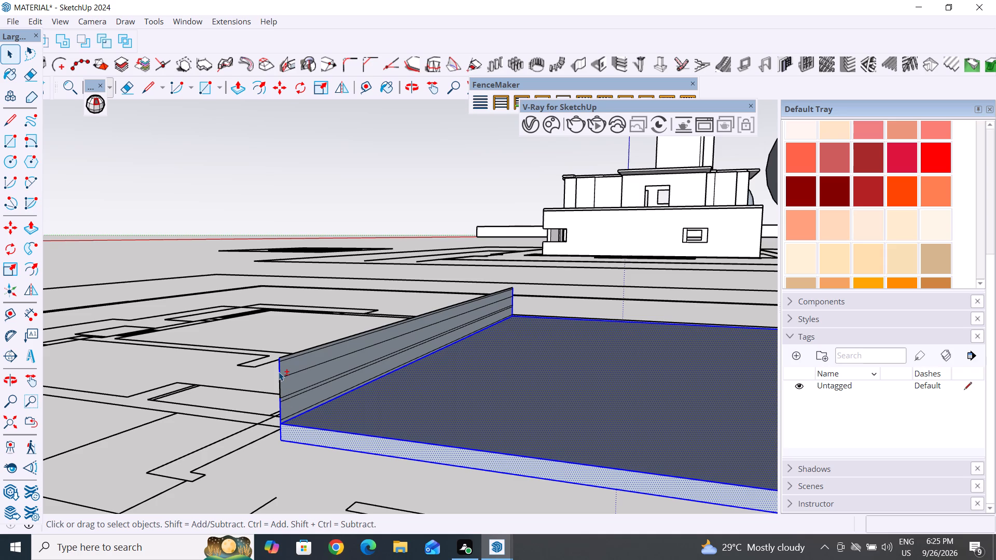
shift+click(279, 372)
scroll(280, 372, up, 17)
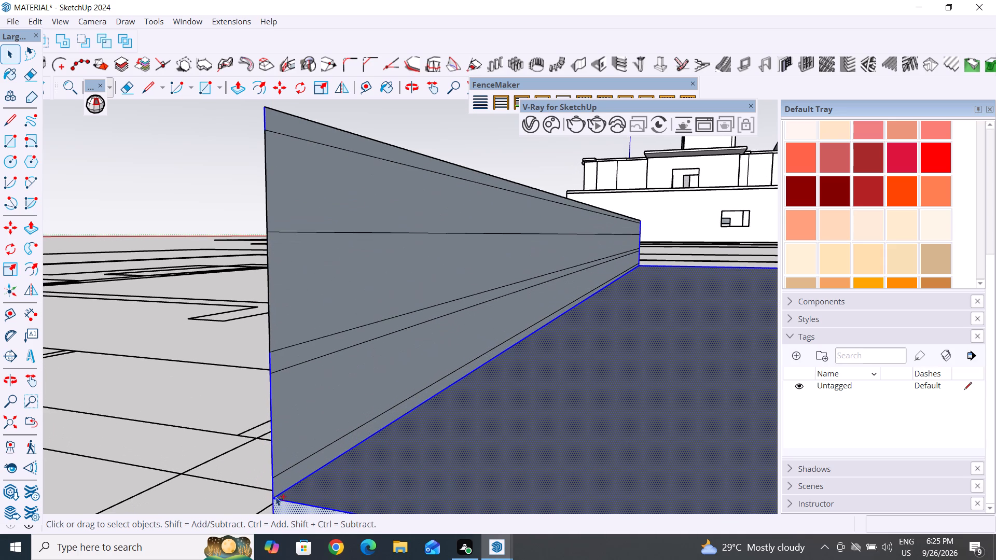
shift+click(273, 491)
shift+click(272, 457)
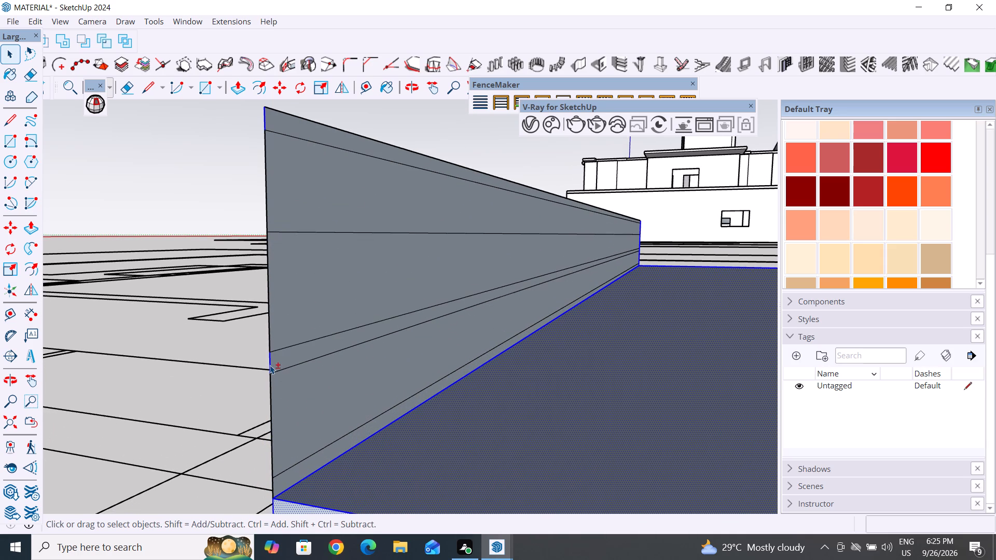
shift+click(270, 365)
scroll(275, 499, down, 7)
scroll(285, 367, up, 5)
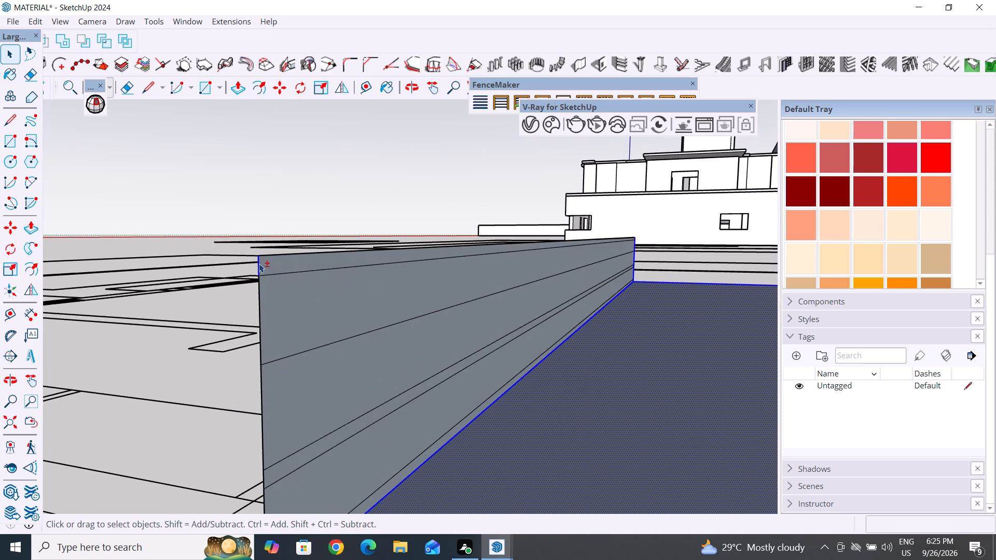
shift+click(259, 263)
scroll(219, 439, down, 12)
Deselect the strip edges at the panel's opposite end and make the remaining slab selection a group.
middle_drag(404, 402, 0, 403)
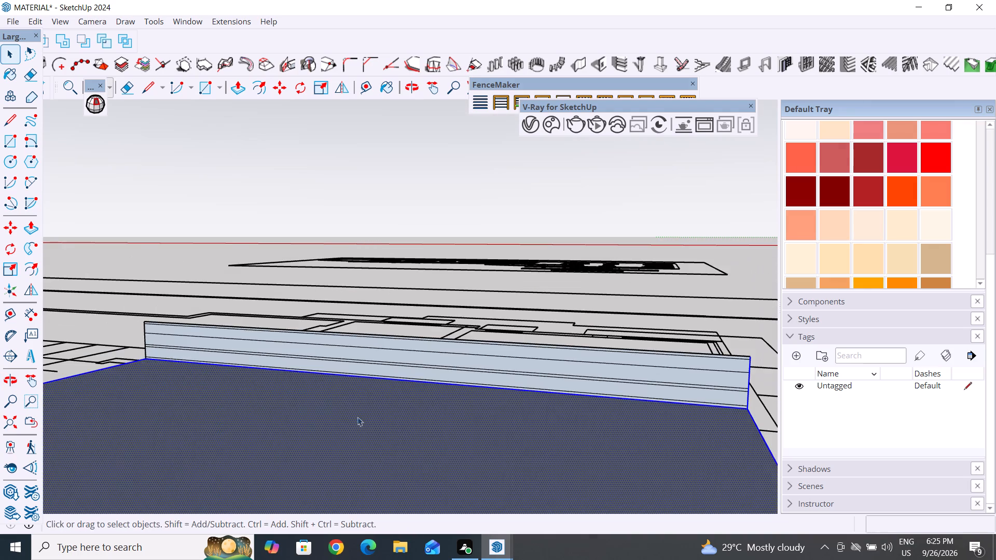
scroll(96, 402, down, 6)
scroll(404, 418, up, 16)
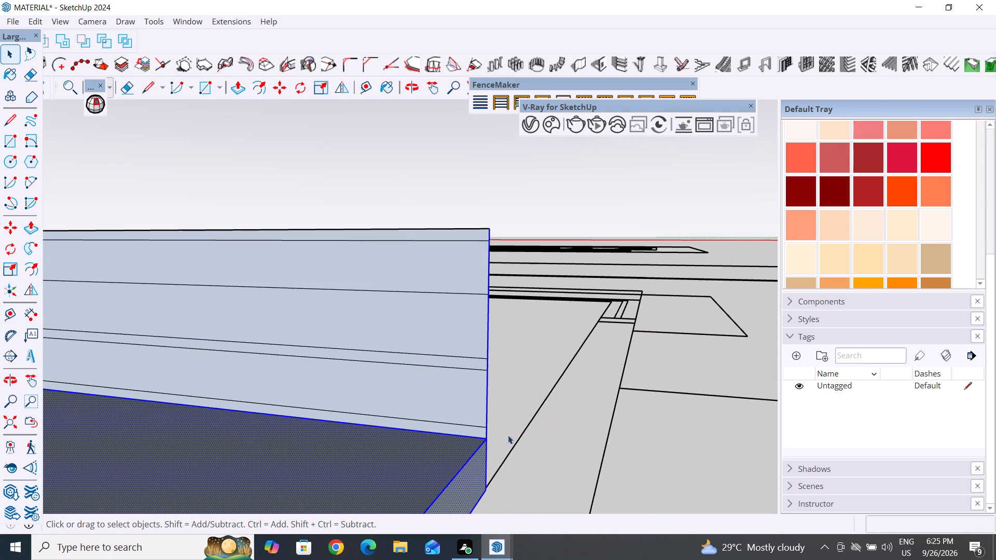
shift+click(487, 432)
shift+click(487, 411)
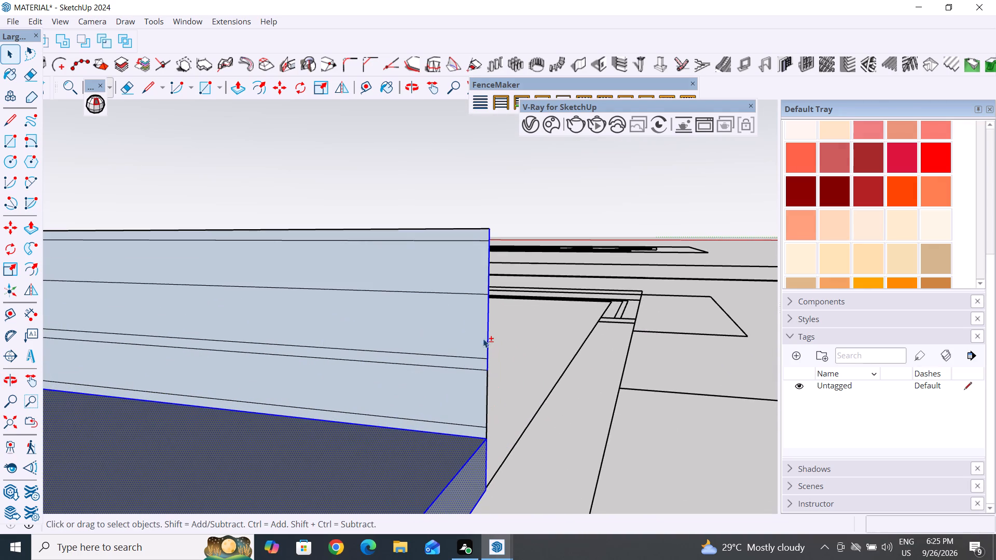
shift+click(487, 334)
shift+click(490, 261)
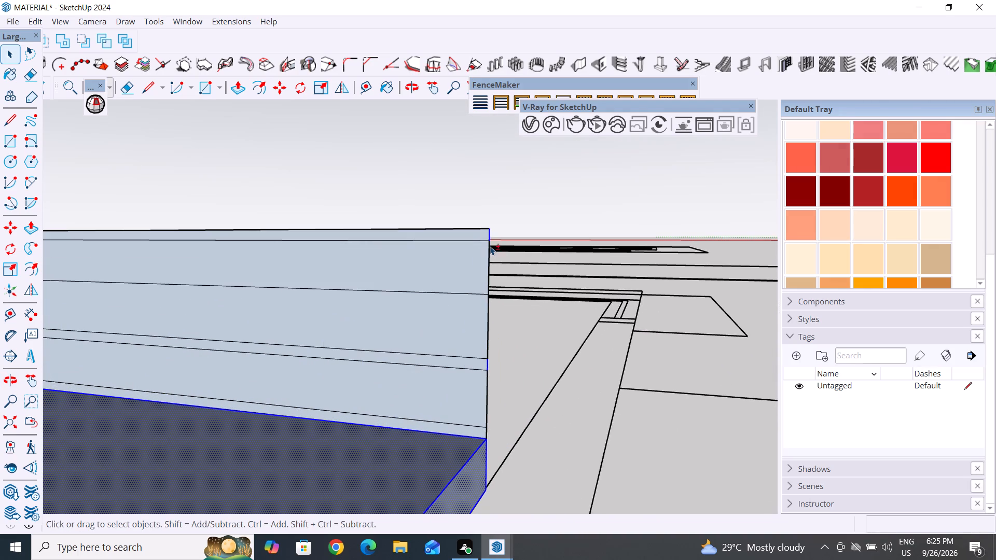
shift+click(490, 234)
shift+click(473, 401)
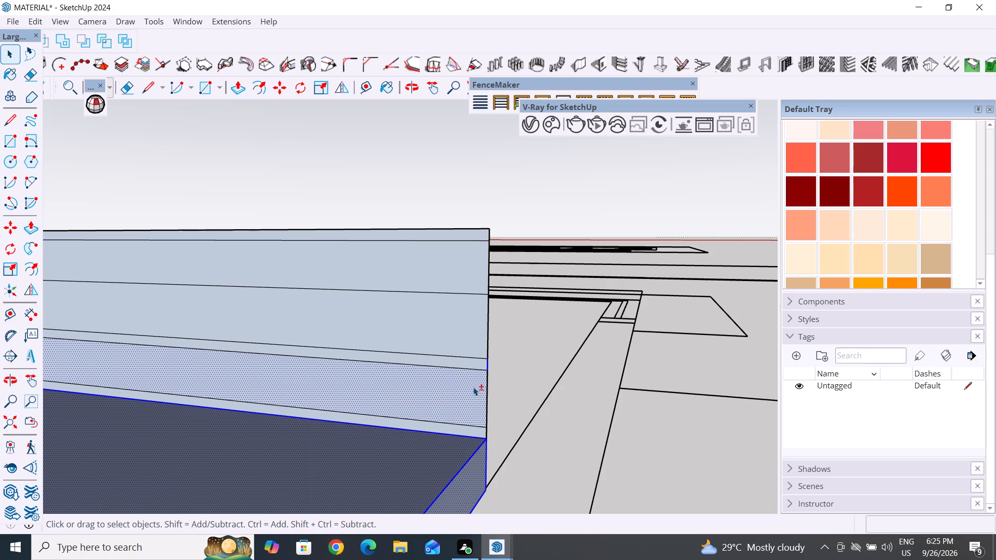
shift+click(476, 399)
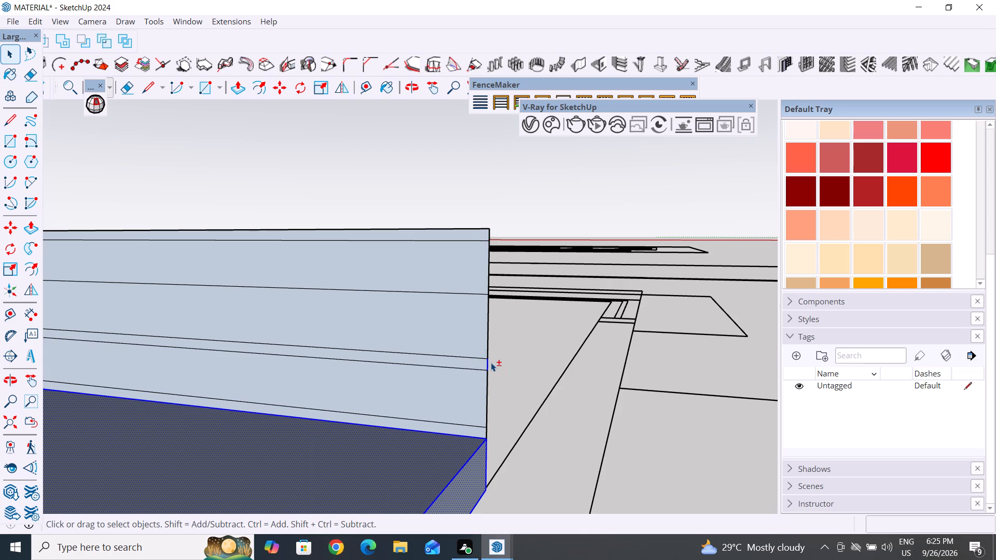
shift+click(487, 362)
right_click(424, 454)
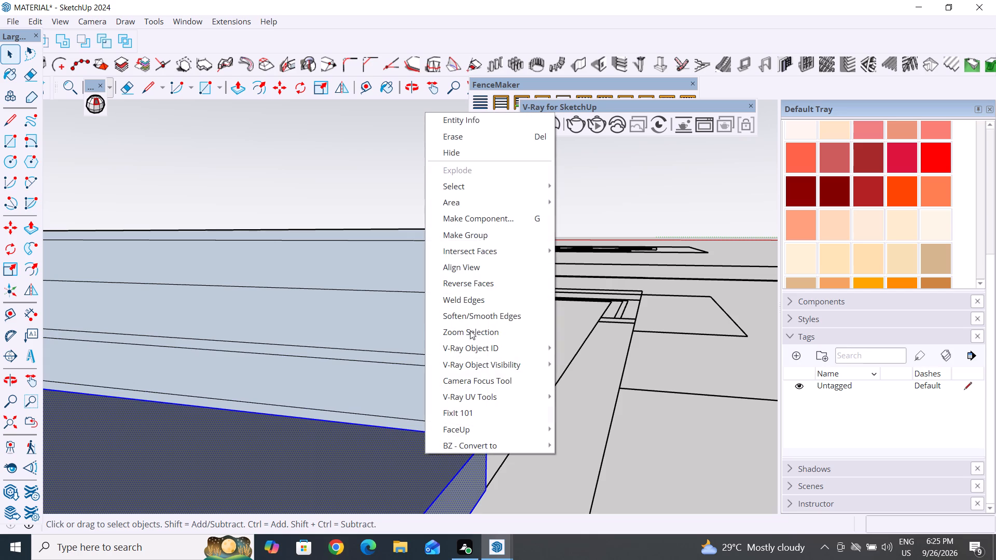
click(488, 236)
Select the slab and the slatted panel in turn to check that they are separate objects.
double_click(575, 431)
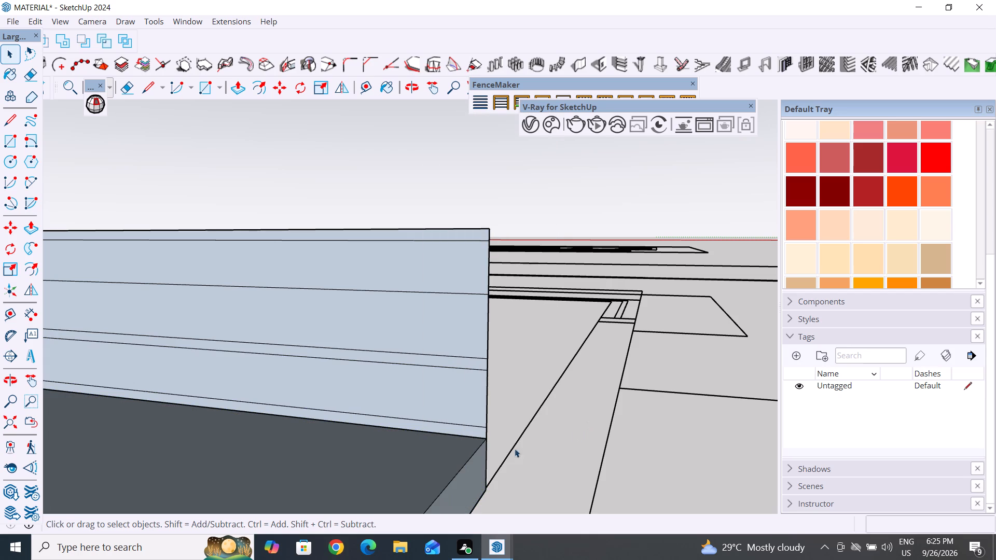
click(362, 485)
scroll(554, 269, down, 12)
scroll(537, 271, up, 4)
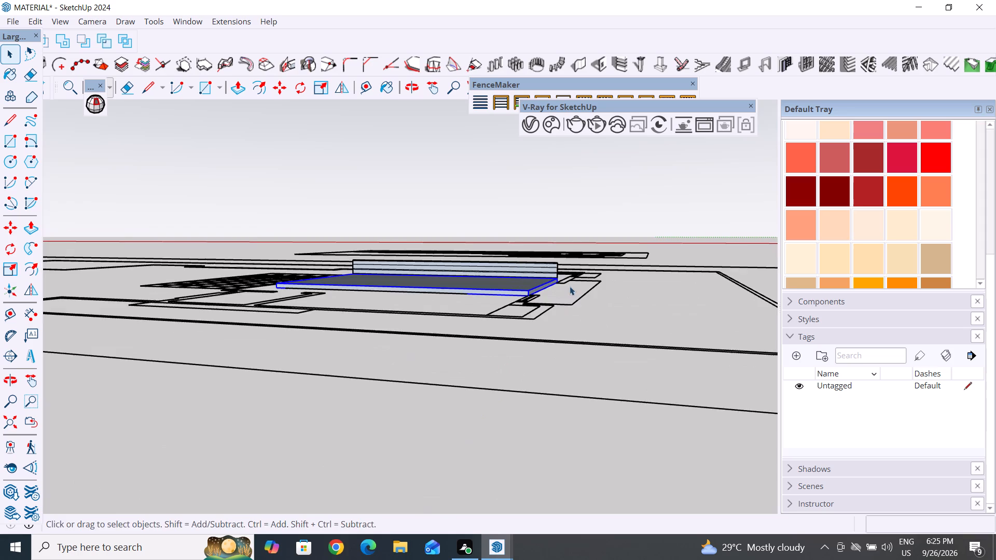
middle_drag(569, 307, 75, 455)
scroll(395, 355, up, 5)
middle_drag(347, 307, 184, 245)
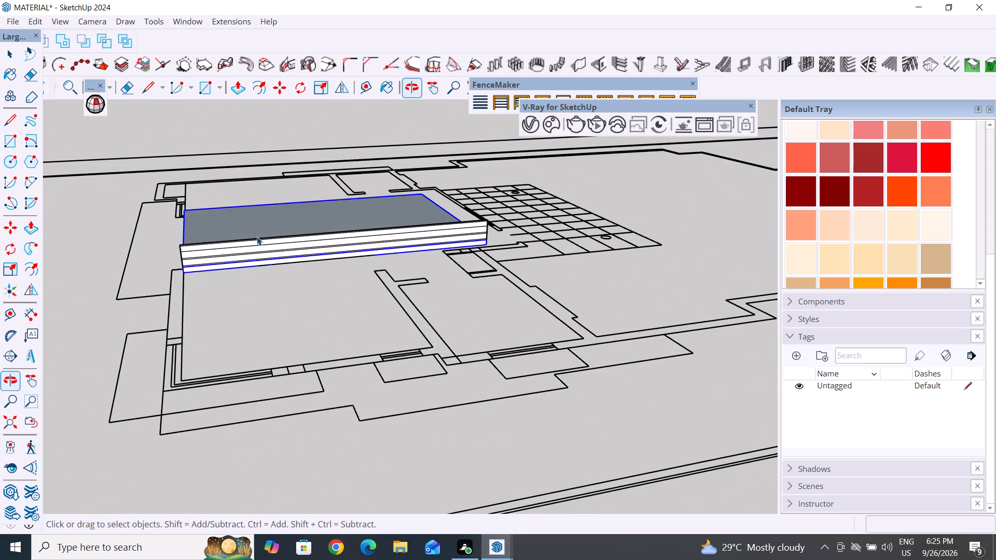
middle_drag(307, 265, 242, 248)
scroll(435, 253, up, 13)
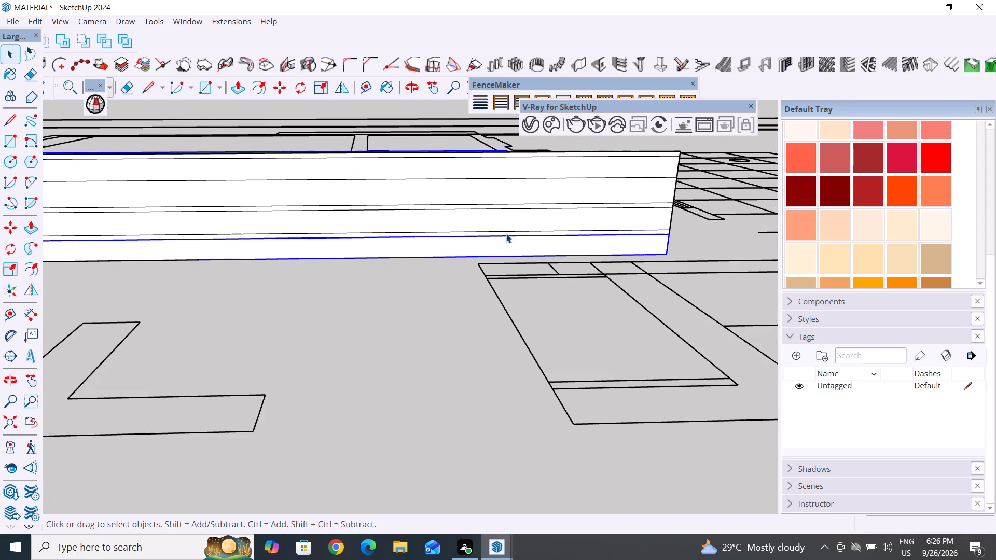
triple_click(514, 222)
click(514, 222)
click(514, 221)
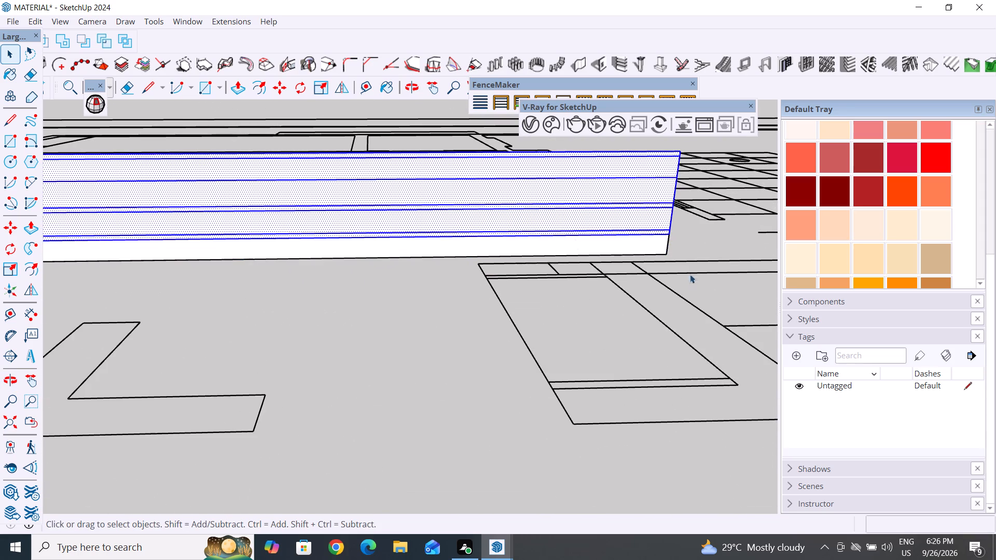
scroll(684, 284, up, 1)
middle_drag(670, 295, 15, 334)
click(93, 394)
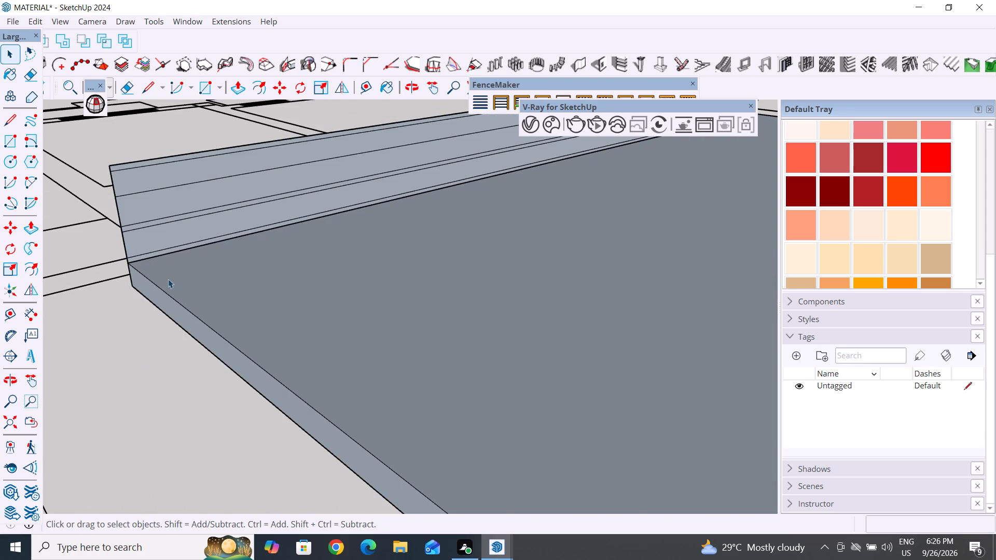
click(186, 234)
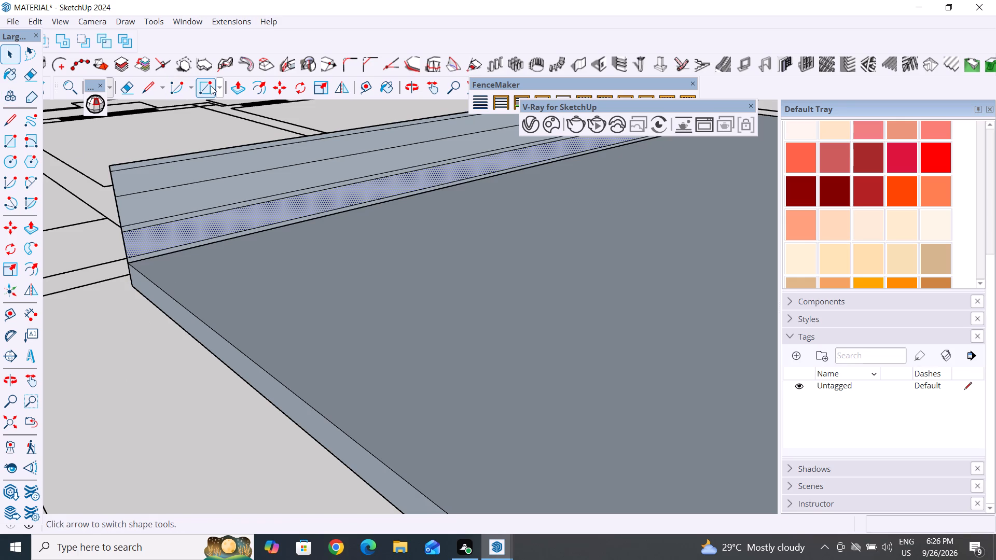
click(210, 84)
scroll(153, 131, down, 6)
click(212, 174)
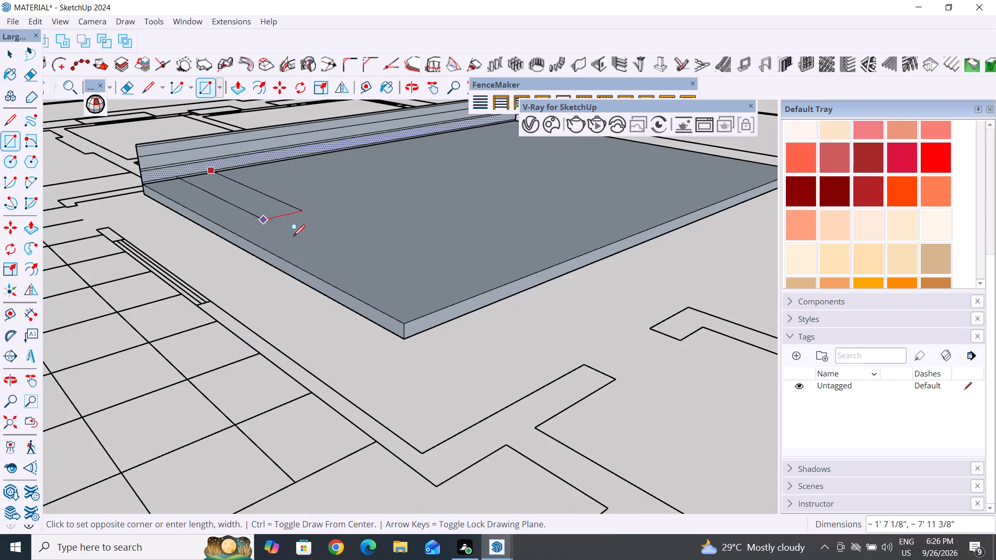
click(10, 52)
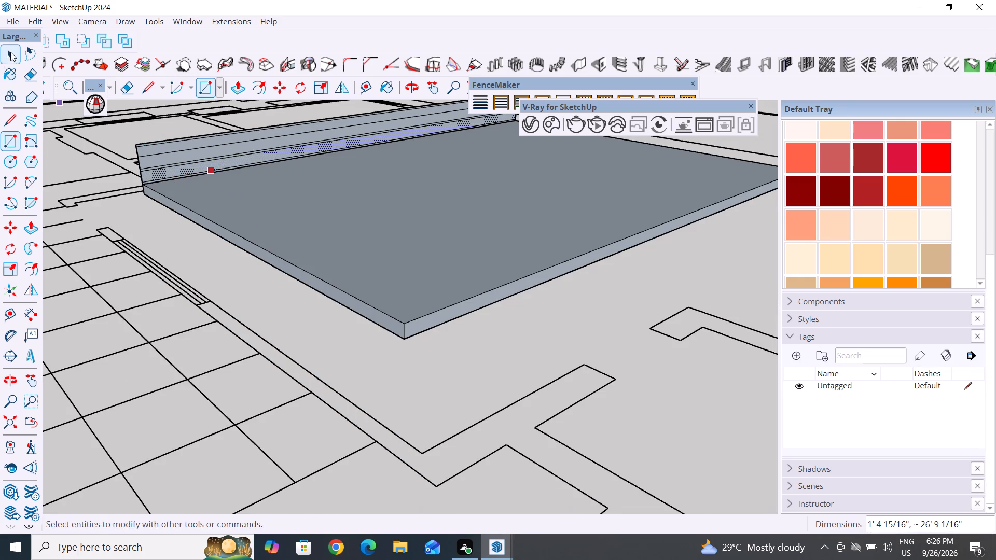
Push/Pull the selected strip face above the grouped bottom slab out 15' 3" to match that slab's far edge.
click(234, 87)
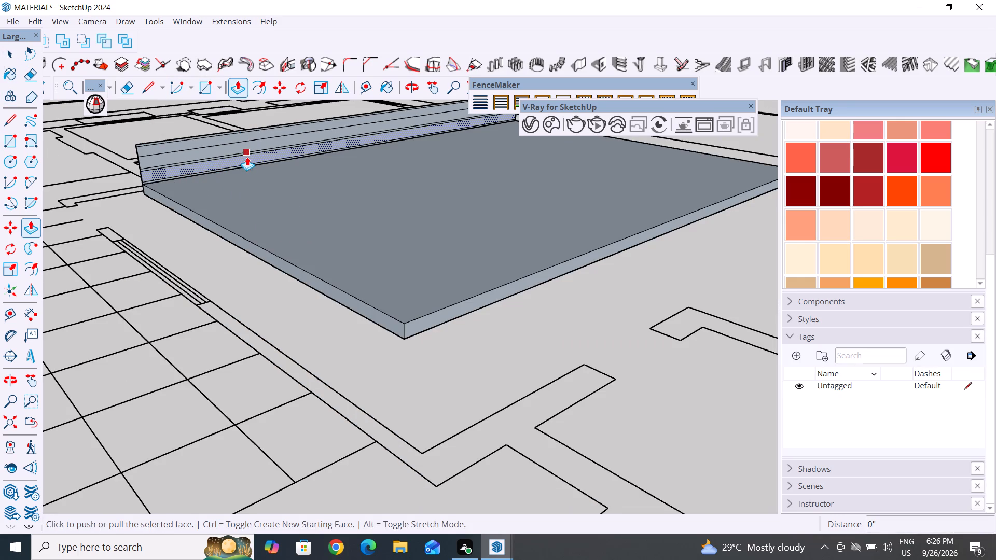
click(247, 157)
middle_drag(395, 229, 140, 303)
middle_drag(157, 316, 288, 307)
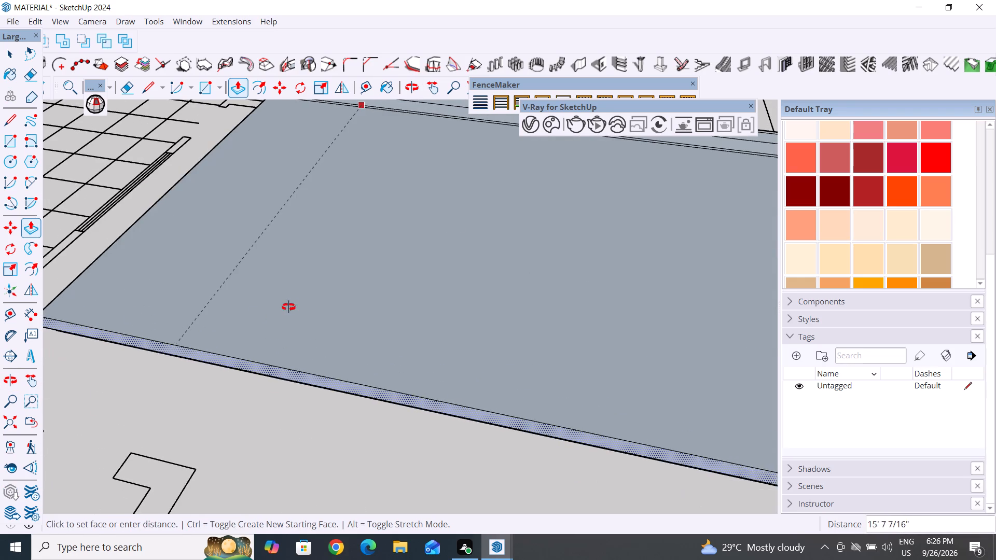
middle_drag(288, 307, 503, 207)
click(503, 269)
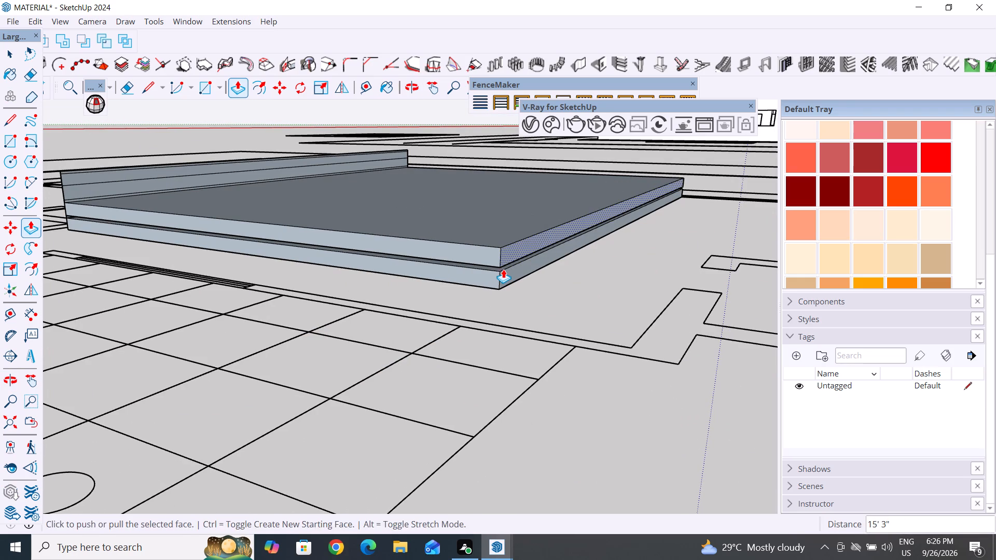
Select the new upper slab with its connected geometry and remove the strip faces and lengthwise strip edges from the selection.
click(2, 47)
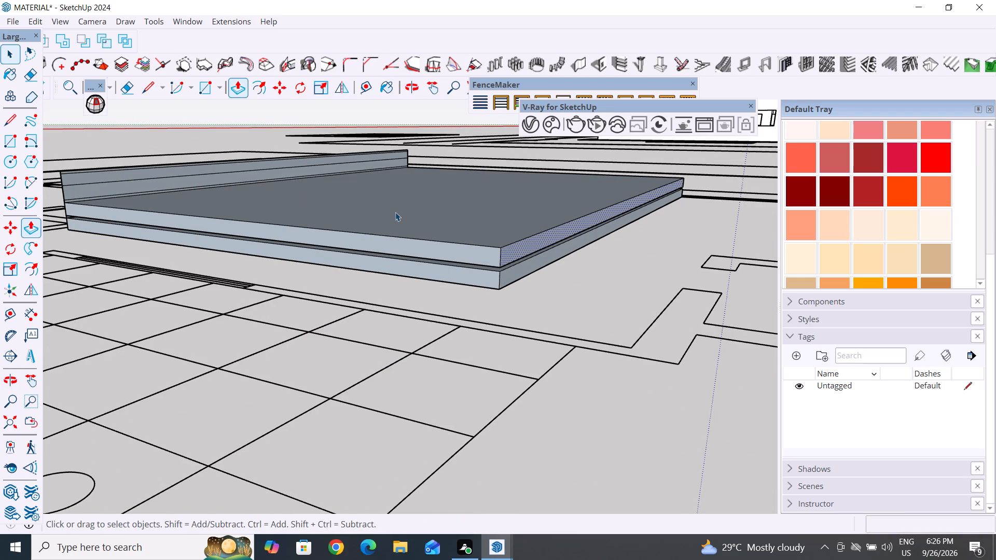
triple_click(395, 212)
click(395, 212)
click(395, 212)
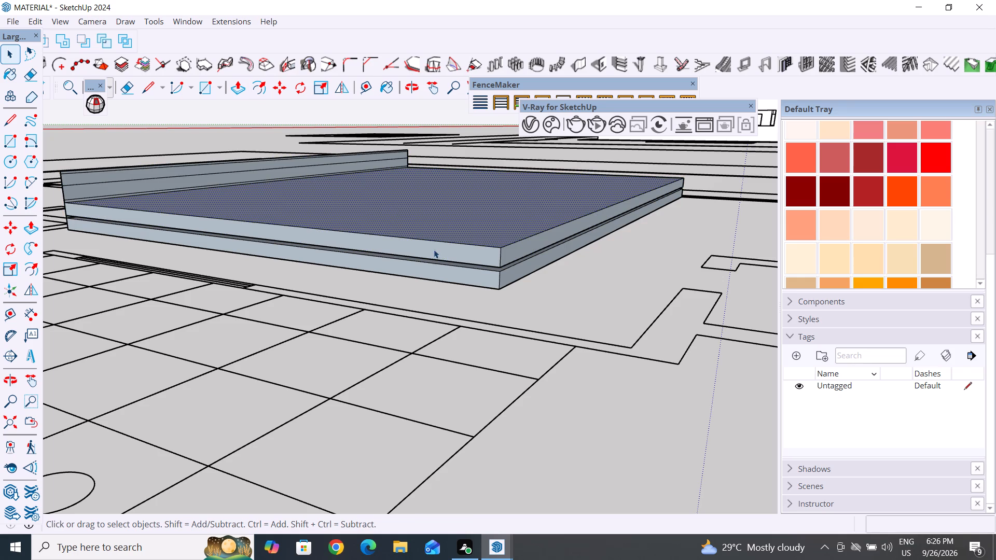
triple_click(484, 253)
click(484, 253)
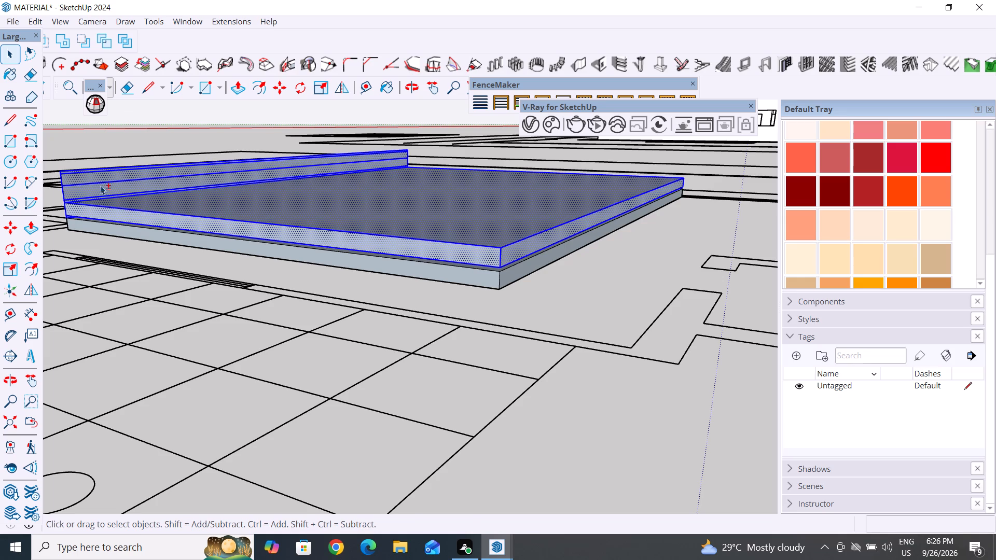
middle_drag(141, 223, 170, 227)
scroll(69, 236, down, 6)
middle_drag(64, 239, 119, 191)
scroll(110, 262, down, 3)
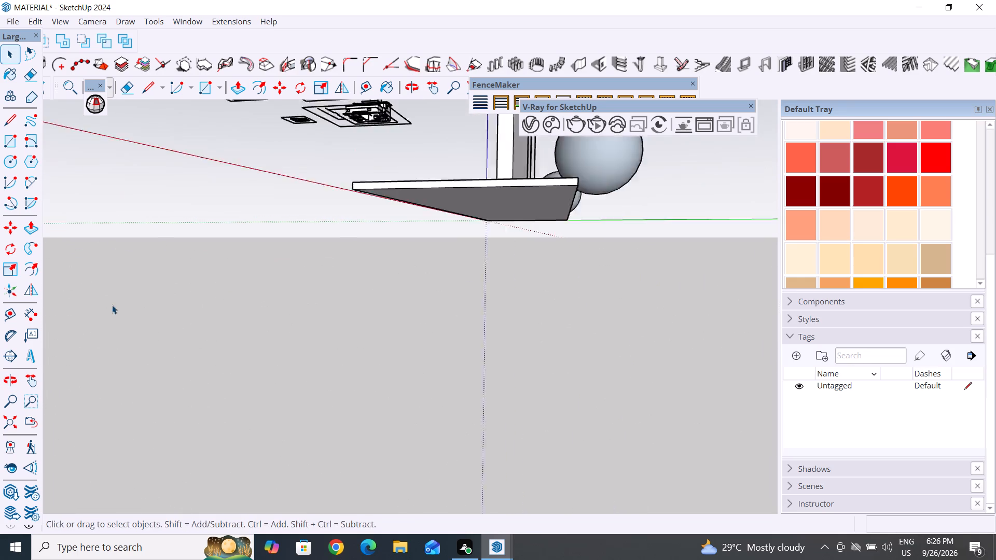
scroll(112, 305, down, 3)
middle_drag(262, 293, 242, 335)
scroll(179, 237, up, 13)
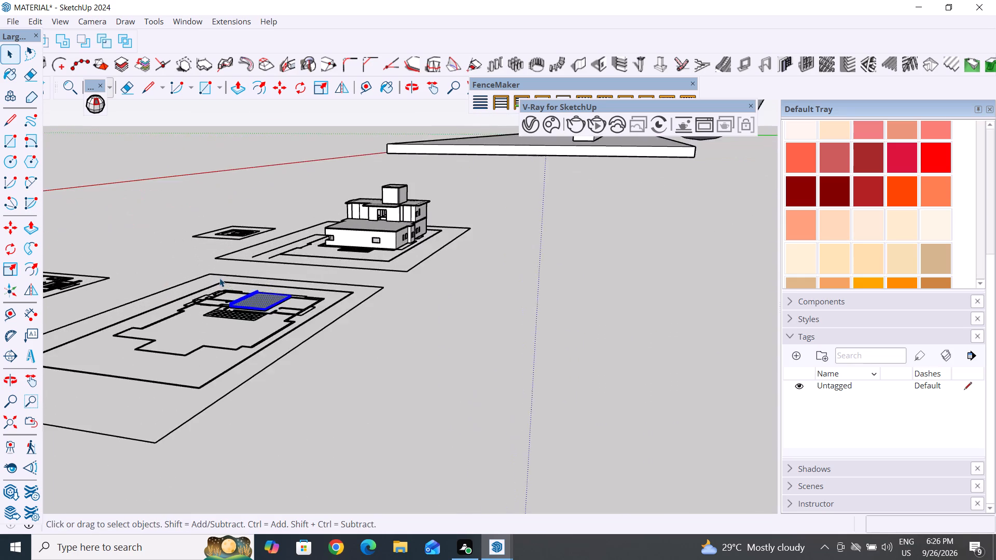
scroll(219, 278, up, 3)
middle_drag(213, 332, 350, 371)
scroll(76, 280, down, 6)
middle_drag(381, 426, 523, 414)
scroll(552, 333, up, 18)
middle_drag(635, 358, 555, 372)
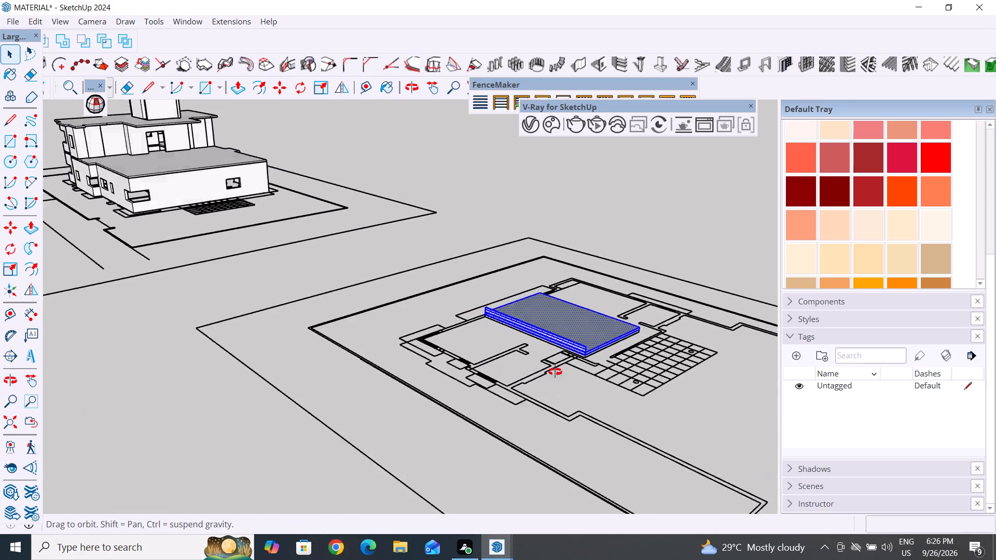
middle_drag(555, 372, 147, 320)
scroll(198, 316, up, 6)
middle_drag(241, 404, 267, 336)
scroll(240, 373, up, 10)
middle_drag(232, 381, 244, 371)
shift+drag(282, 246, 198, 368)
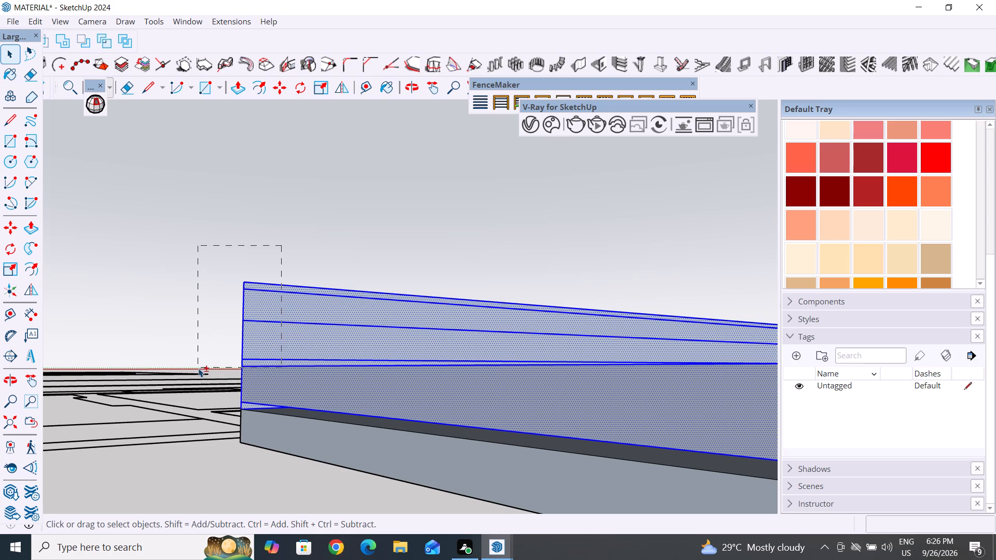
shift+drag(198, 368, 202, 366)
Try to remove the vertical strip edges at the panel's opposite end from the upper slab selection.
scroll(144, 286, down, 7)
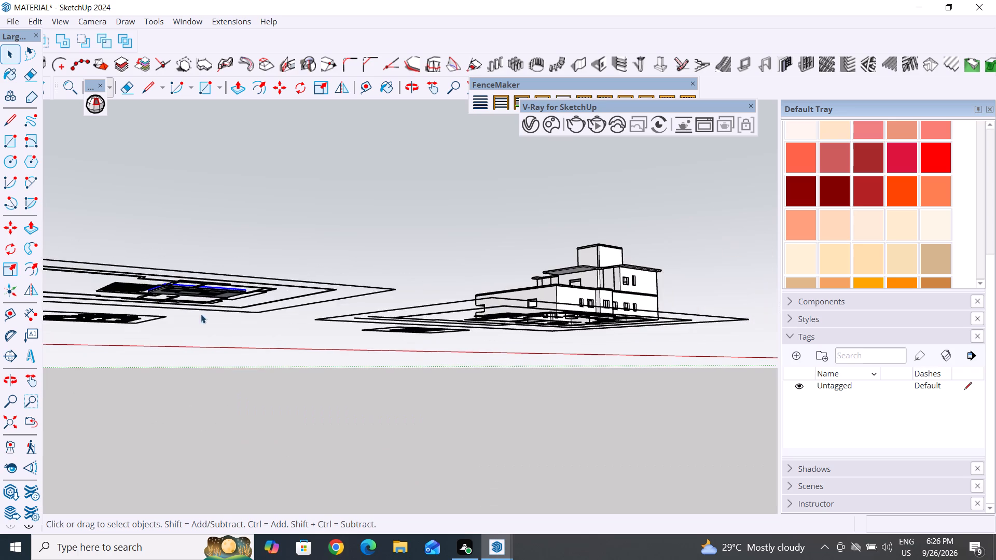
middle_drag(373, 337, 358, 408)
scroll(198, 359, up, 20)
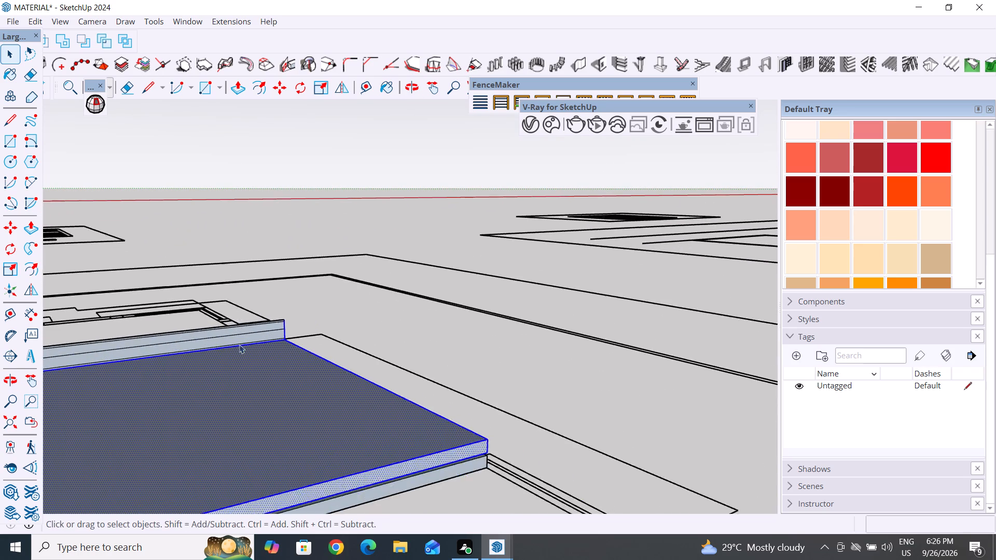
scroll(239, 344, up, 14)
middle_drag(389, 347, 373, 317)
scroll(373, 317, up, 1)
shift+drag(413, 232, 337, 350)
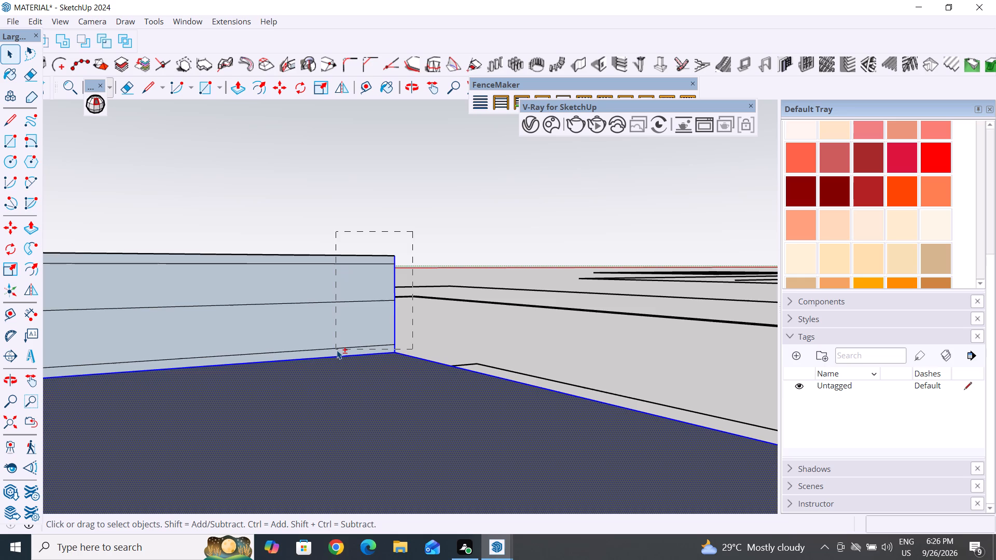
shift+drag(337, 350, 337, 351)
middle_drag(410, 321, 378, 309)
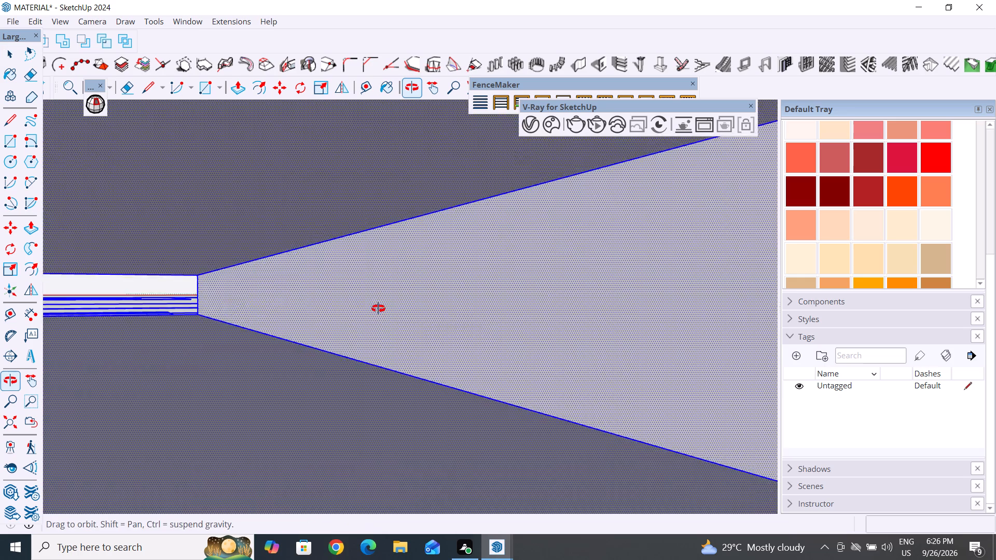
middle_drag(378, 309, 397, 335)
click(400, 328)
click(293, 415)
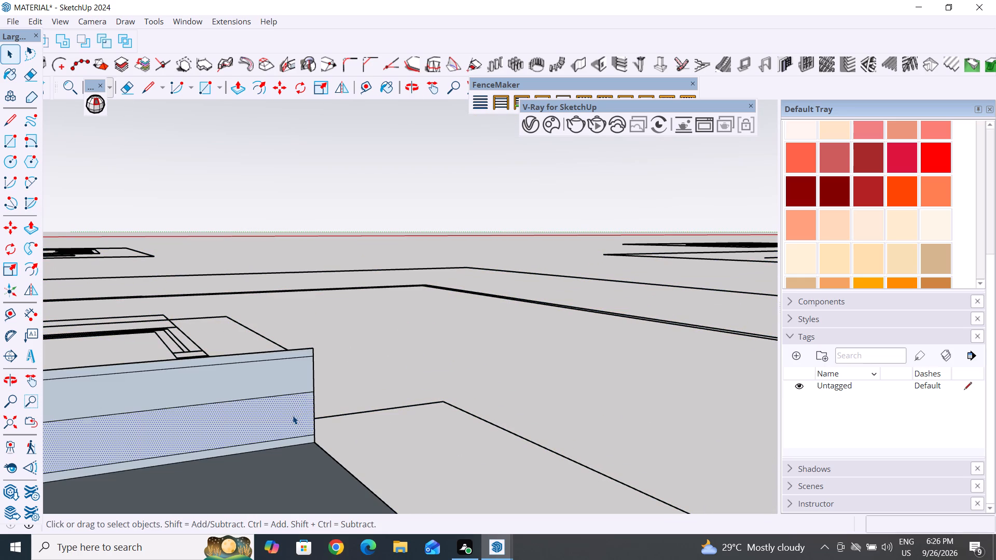
Examine the stacked slabs on the floor plan, the neighbouring house model and the elevation drawing.
scroll(483, 302, down, 12)
middle_drag(319, 361, 749, 410)
middle_drag(307, 425, 455, 404)
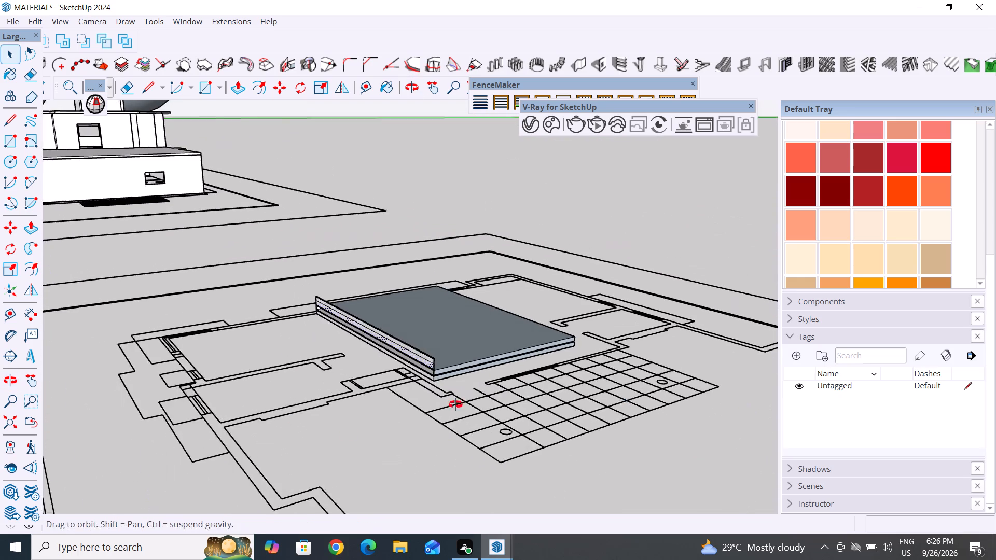
middle_drag(455, 404, 587, 367)
scroll(510, 296, up, 6)
scroll(516, 318, down, 3)
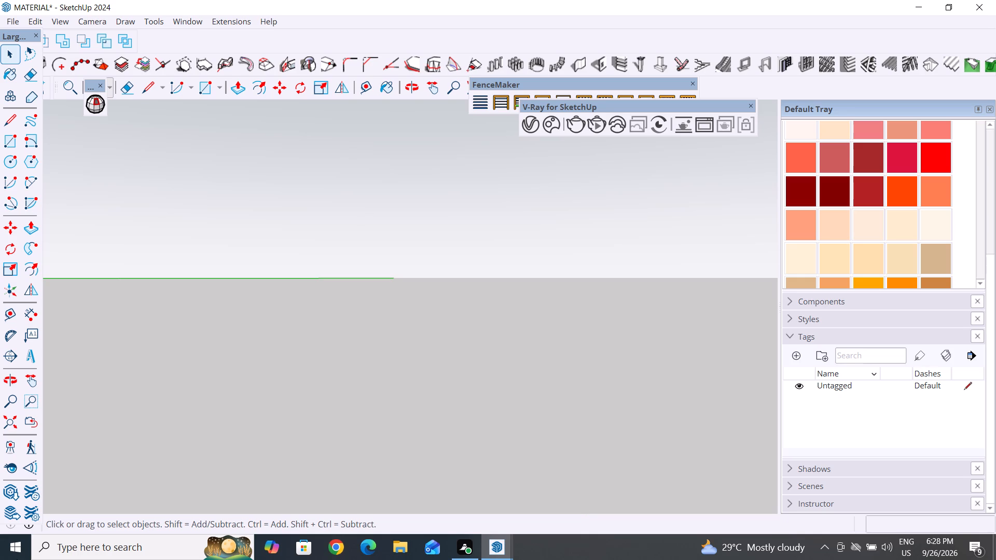
scroll(378, 373, down, 14)
scroll(266, 434, down, 6)
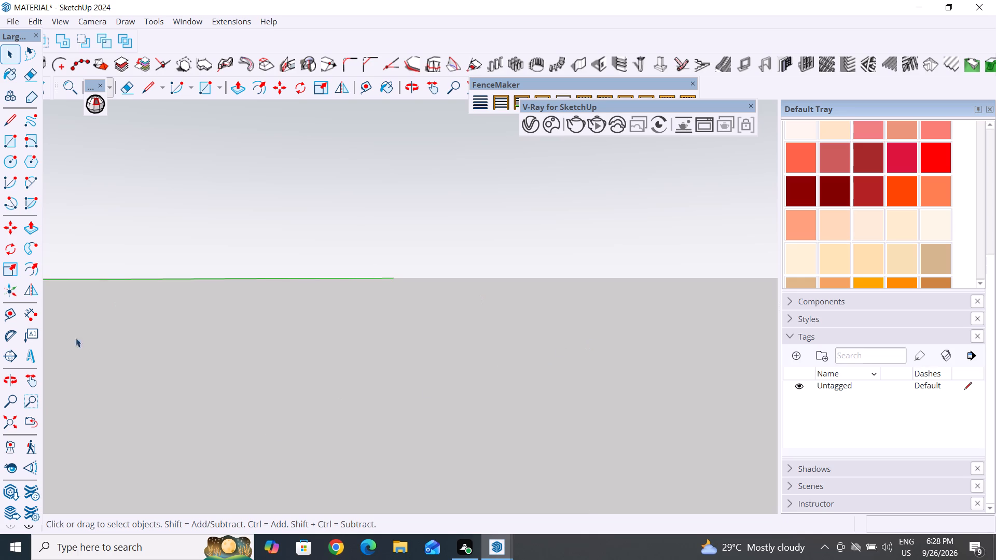
click(8, 419)
middle_drag(373, 335, 370, 387)
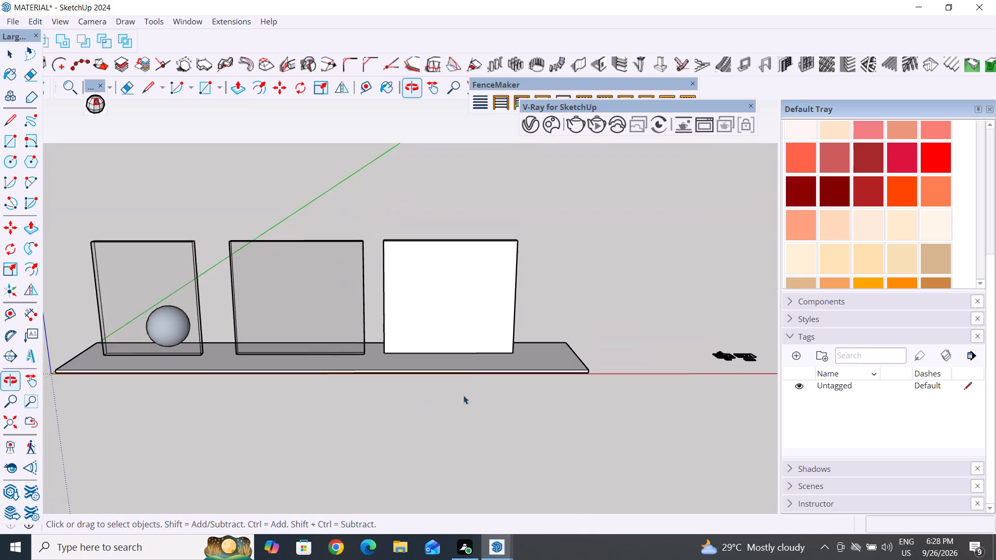
scroll(751, 375, up, 20)
scroll(751, 375, up, 9)
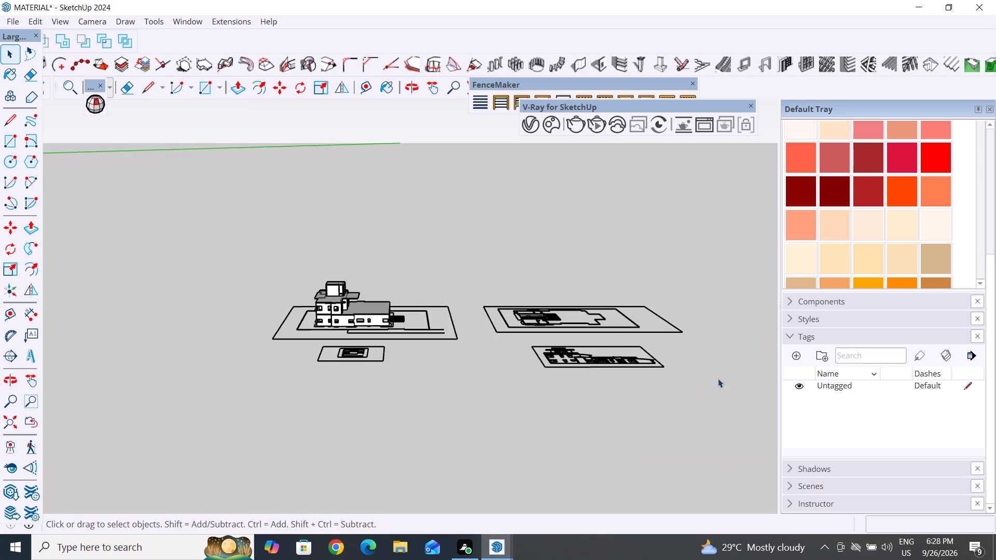
middle_drag(715, 383, 694, 432)
scroll(364, 332, up, 6)
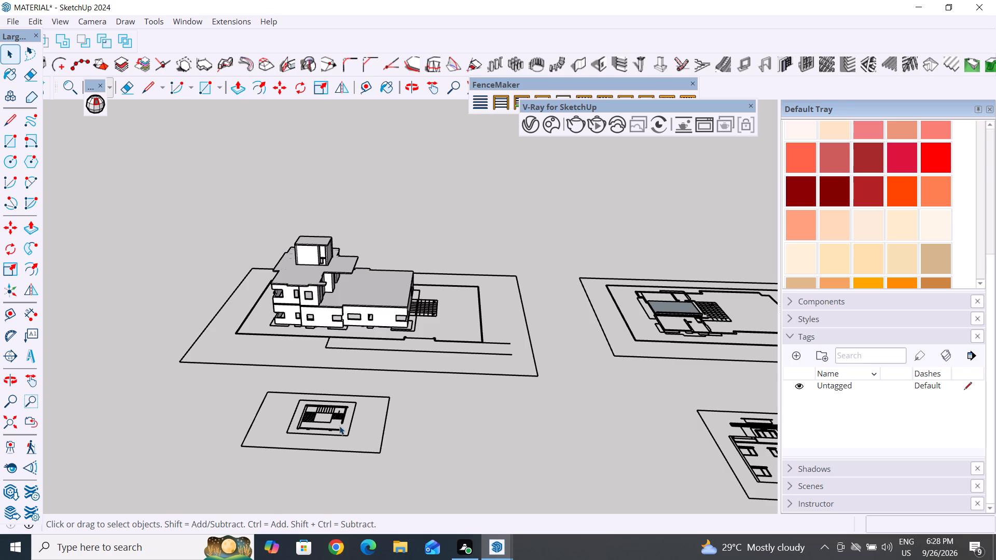
scroll(337, 354, down, 3)
middle_drag(637, 428, 610, 487)
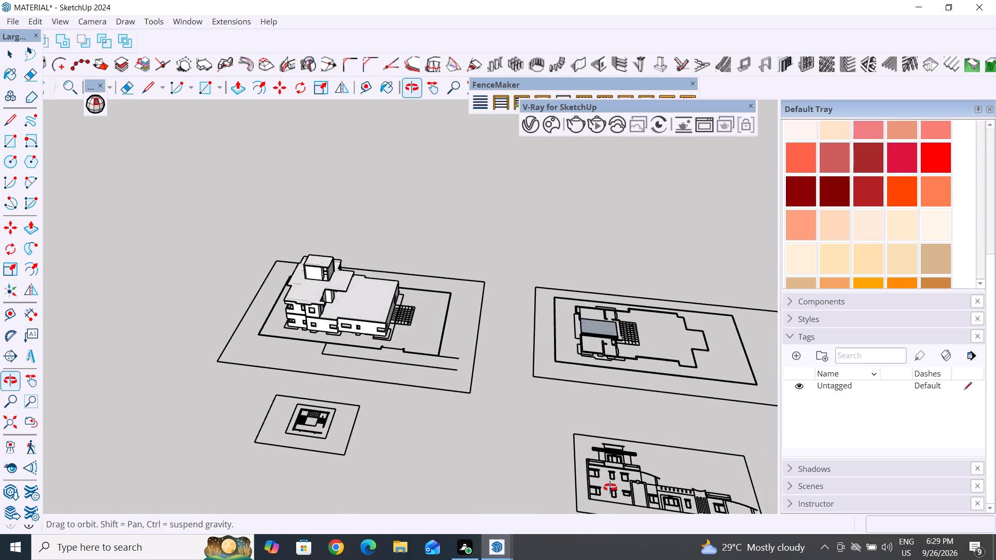
scroll(628, 449, up, 5)
scroll(426, 250, down, 4)
middle_drag(485, 404, 497, 448)
scroll(532, 407, up, 4)
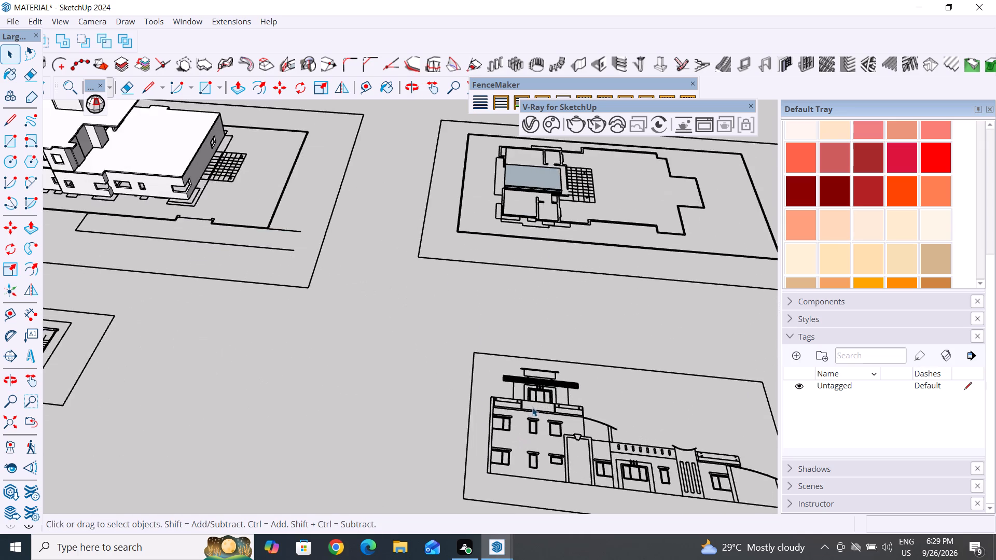
scroll(532, 407, up, 14)
middle_drag(576, 392, 611, 436)
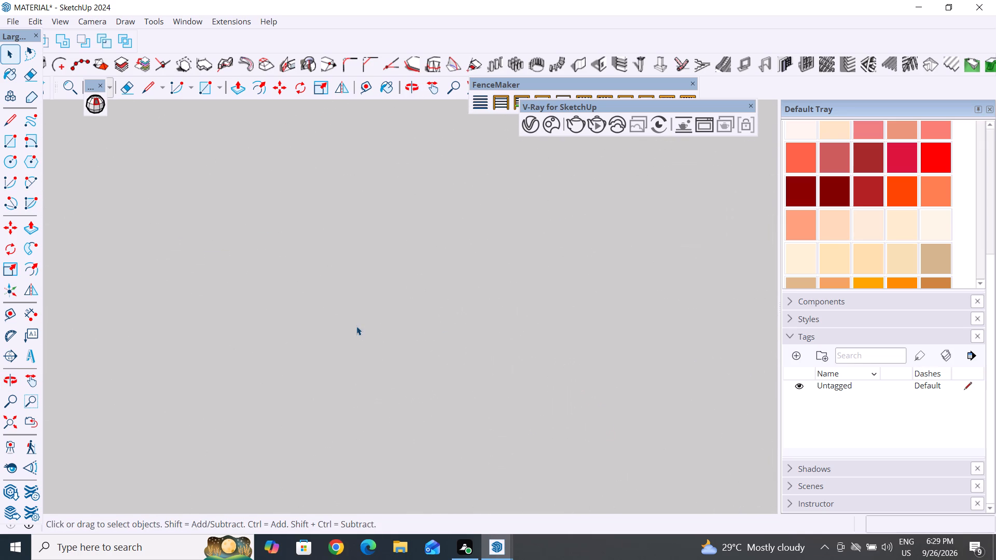
Examine the roof levels and tower of the house model and compare its layout with the adjacent floor plan.
scroll(356, 326, down, 2)
click(10, 425)
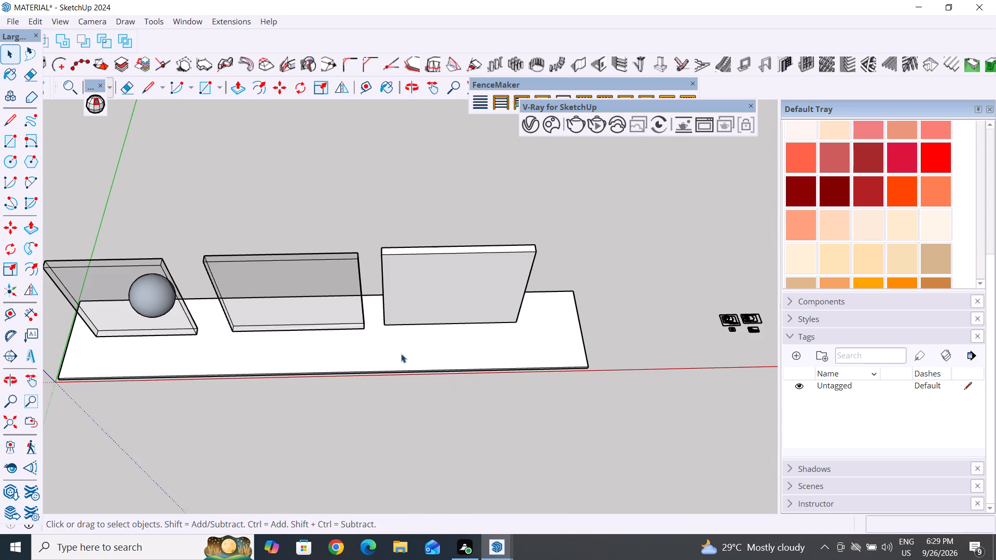
scroll(304, 367, down, 6)
scroll(598, 390, up, 20)
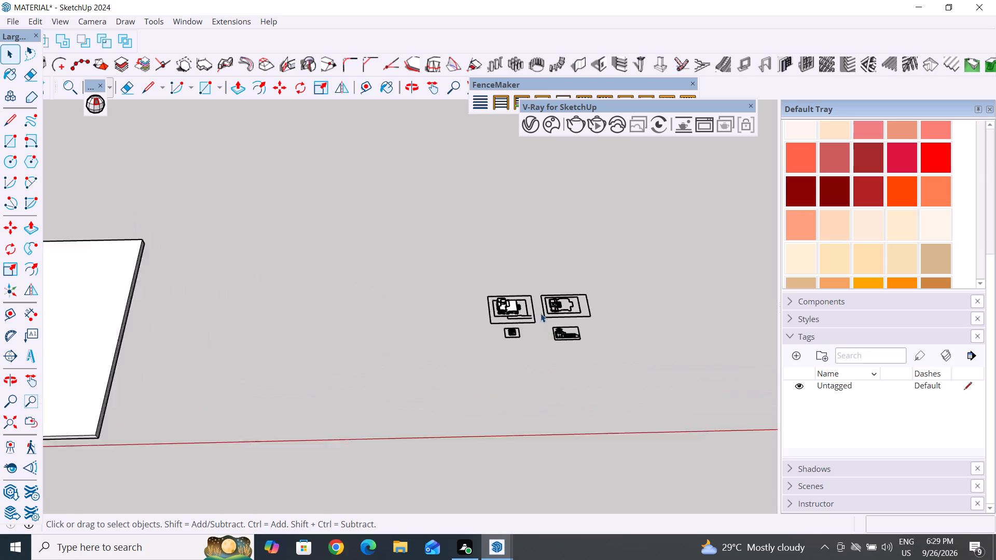
scroll(541, 313, up, 7)
scroll(481, 337, up, 6)
middle_drag(522, 338, 456, 178)
scroll(458, 237, up, 1)
scroll(289, 294, down, 5)
middle_drag(541, 353, 650, 309)
scroll(399, 277, up, 11)
middle_drag(326, 309, 250, 347)
scroll(325, 310, up, 1)
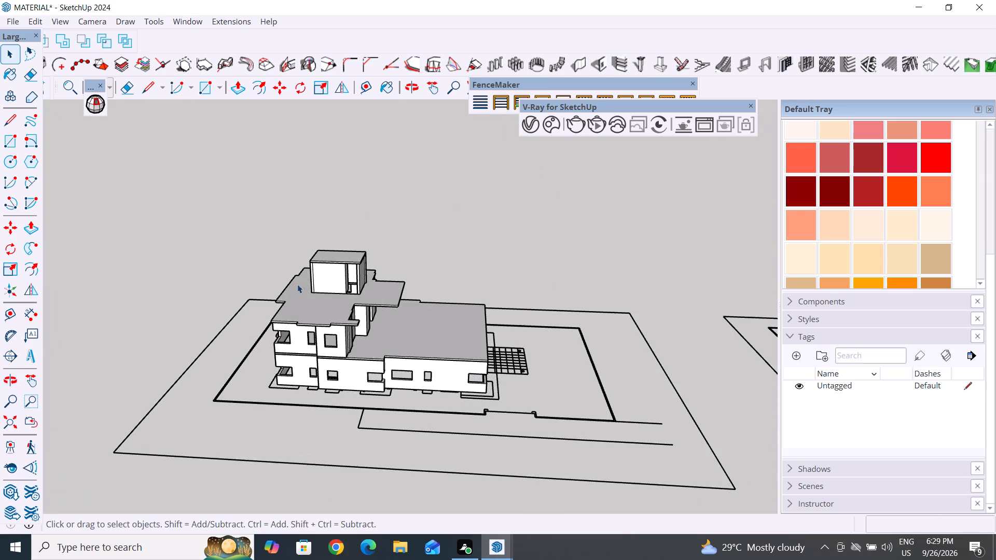
scroll(370, 238, up, 5)
scroll(286, 275, down, 3)
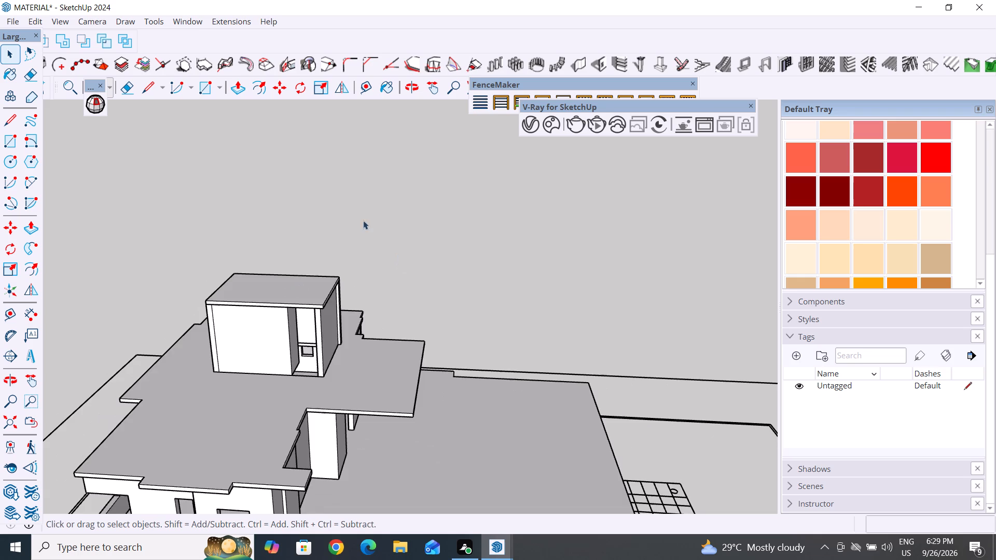
scroll(216, 217, down, 6)
middle_drag(584, 339, 618, 502)
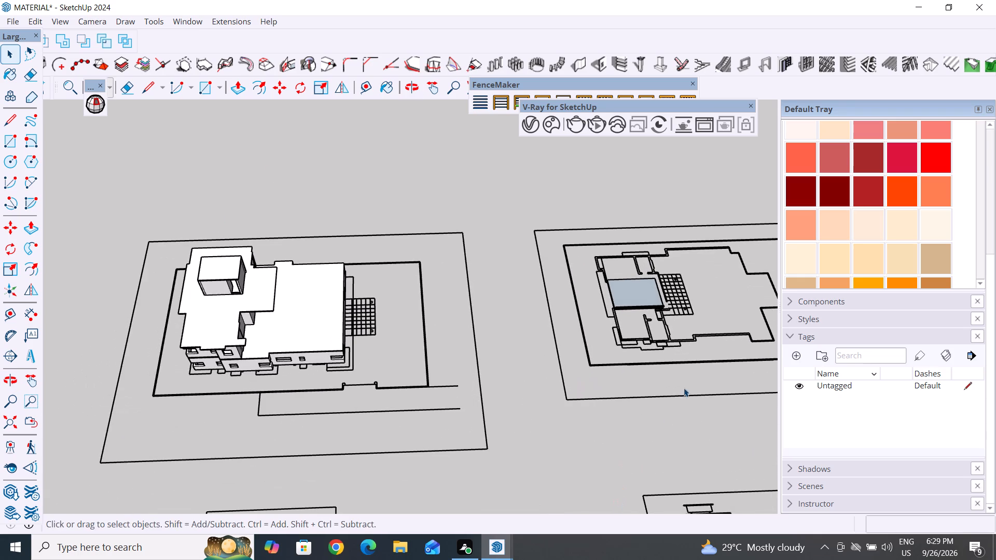
Select the upper slab's top face and examine the stack from its strip side.
click(637, 294)
middle_drag(648, 321, 606, 213)
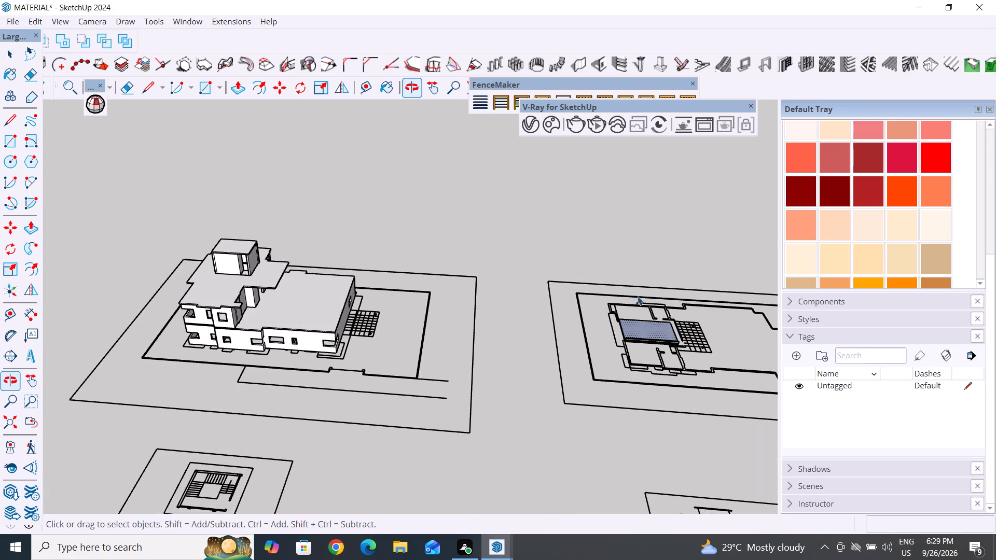
scroll(661, 349, up, 17)
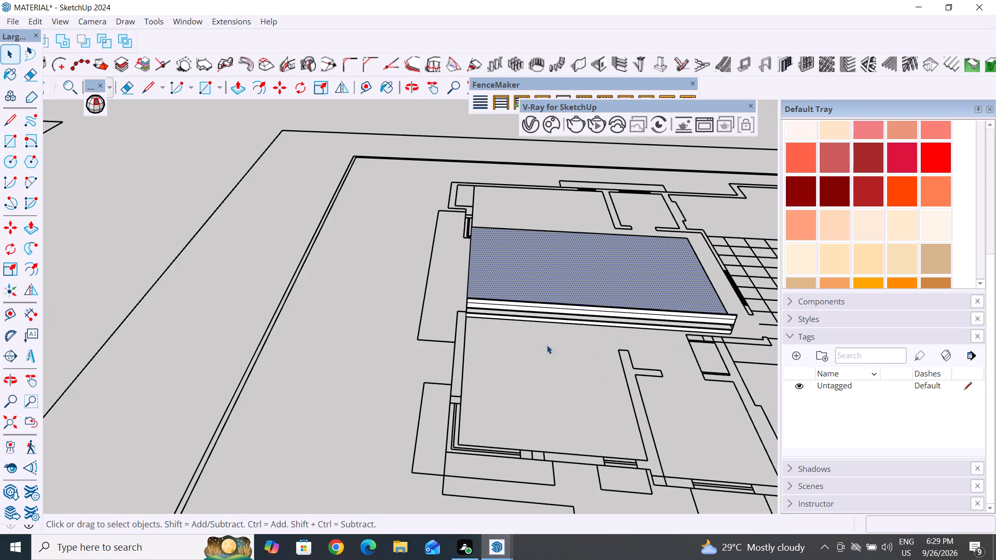
middle_click(524, 361)
middle_drag(556, 365, 457, 311)
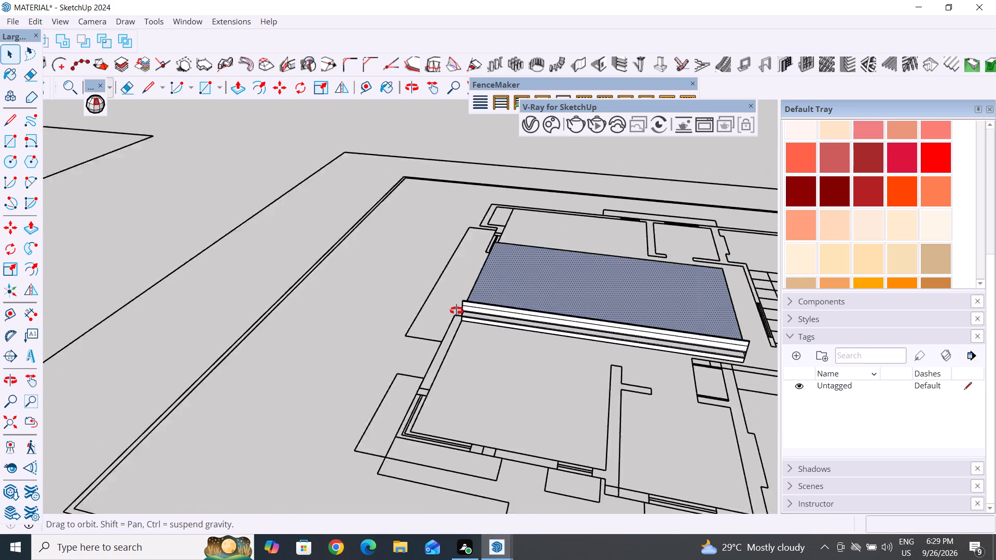
middle_drag(457, 311, 357, 254)
middle_drag(580, 398, 523, 353)
middle_drag(344, 367, 626, 394)
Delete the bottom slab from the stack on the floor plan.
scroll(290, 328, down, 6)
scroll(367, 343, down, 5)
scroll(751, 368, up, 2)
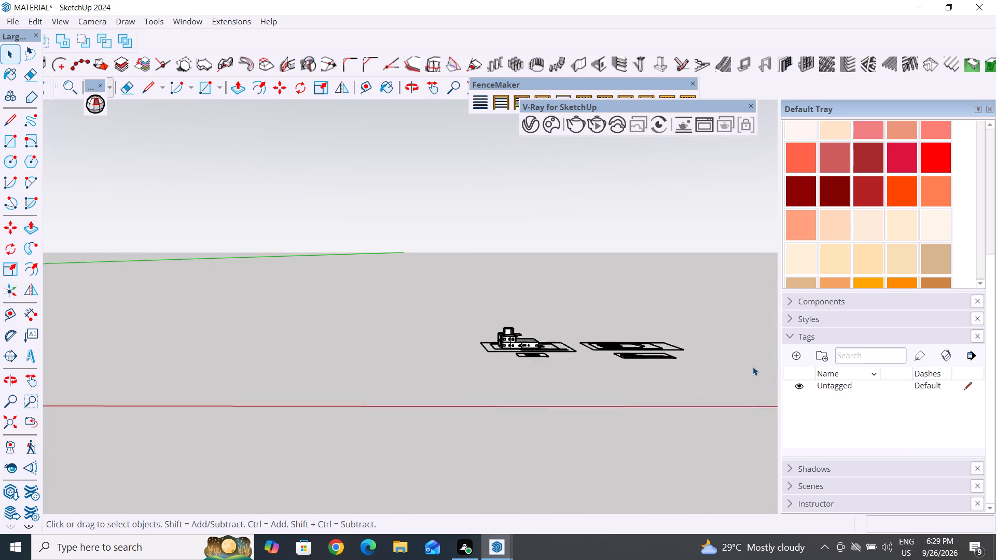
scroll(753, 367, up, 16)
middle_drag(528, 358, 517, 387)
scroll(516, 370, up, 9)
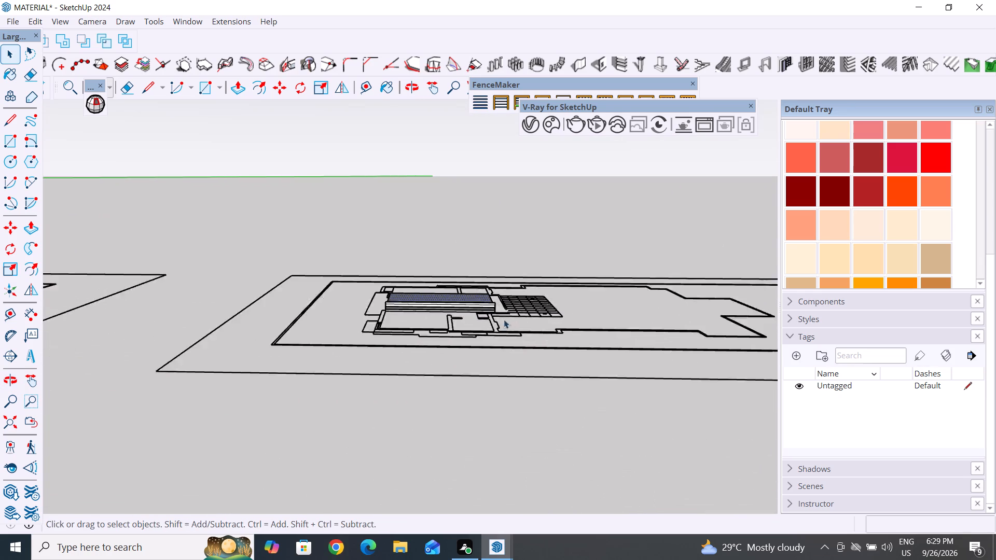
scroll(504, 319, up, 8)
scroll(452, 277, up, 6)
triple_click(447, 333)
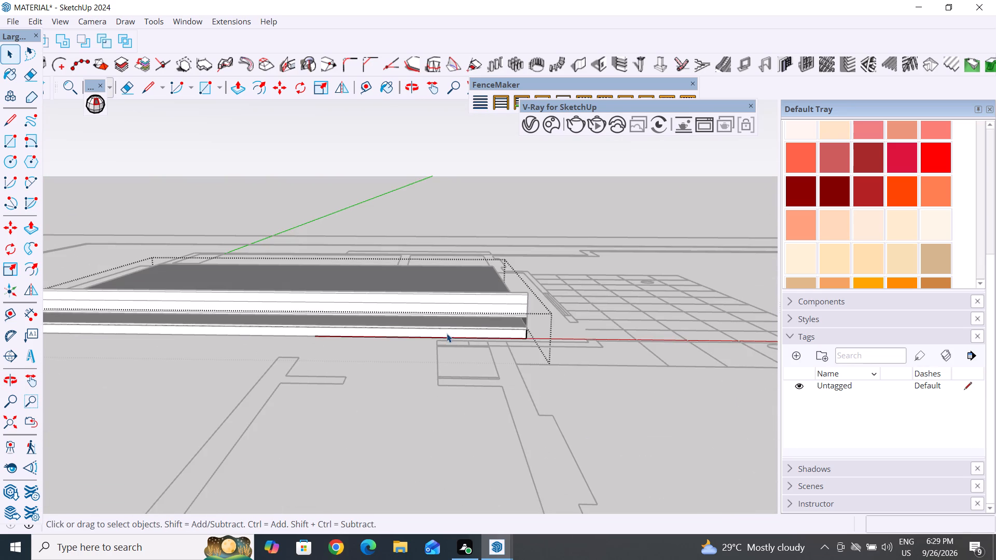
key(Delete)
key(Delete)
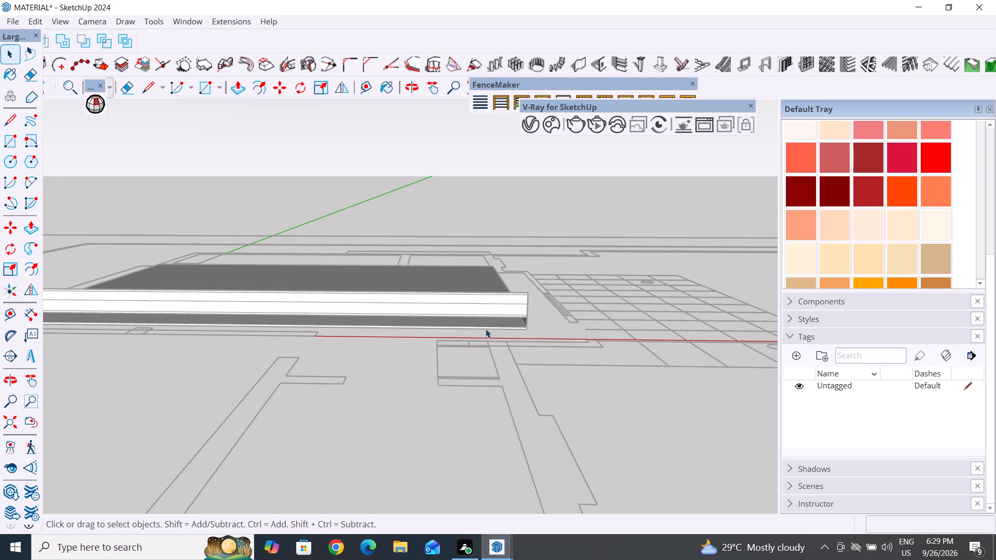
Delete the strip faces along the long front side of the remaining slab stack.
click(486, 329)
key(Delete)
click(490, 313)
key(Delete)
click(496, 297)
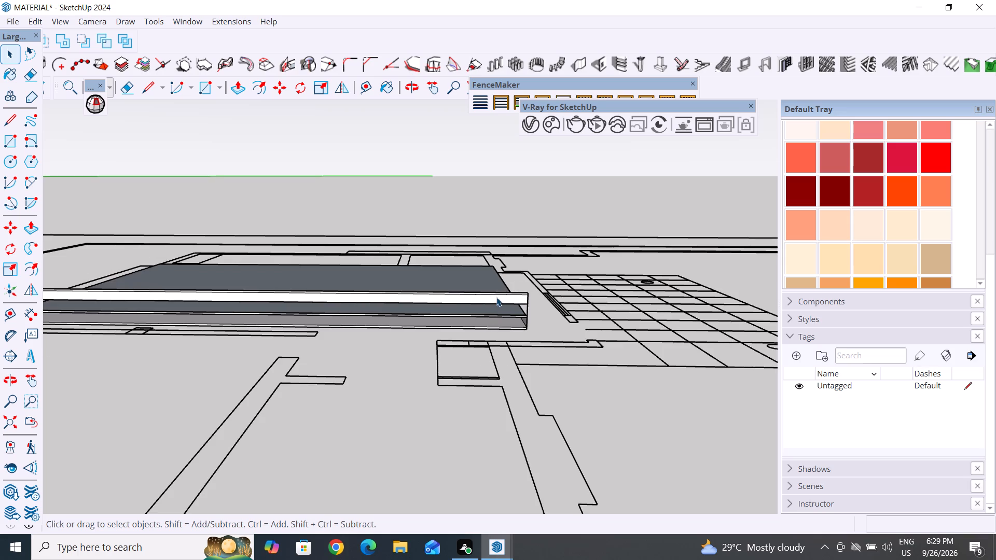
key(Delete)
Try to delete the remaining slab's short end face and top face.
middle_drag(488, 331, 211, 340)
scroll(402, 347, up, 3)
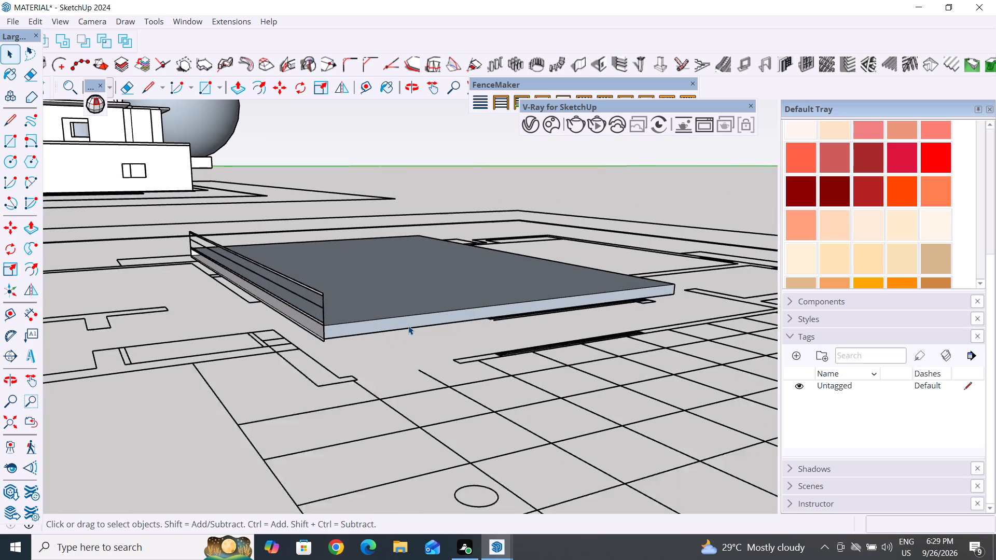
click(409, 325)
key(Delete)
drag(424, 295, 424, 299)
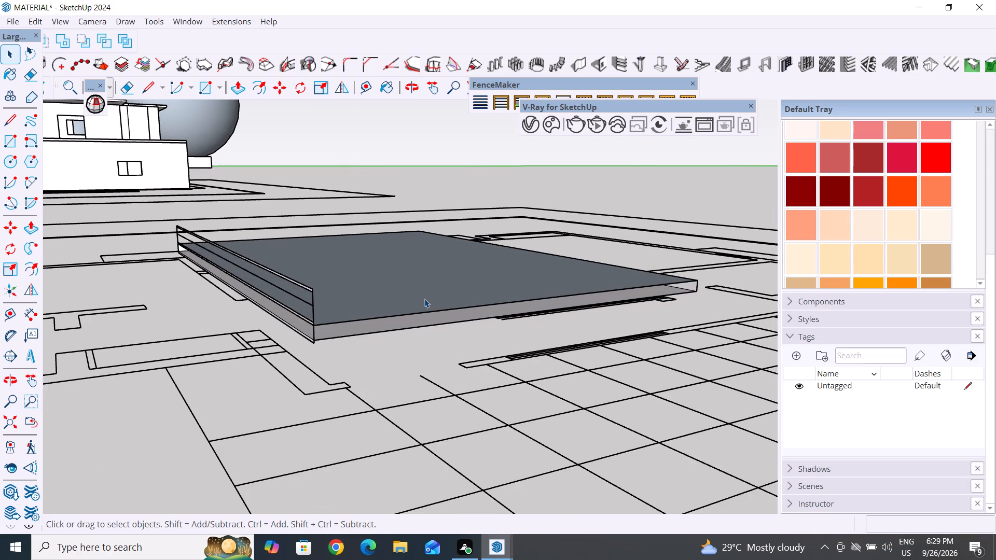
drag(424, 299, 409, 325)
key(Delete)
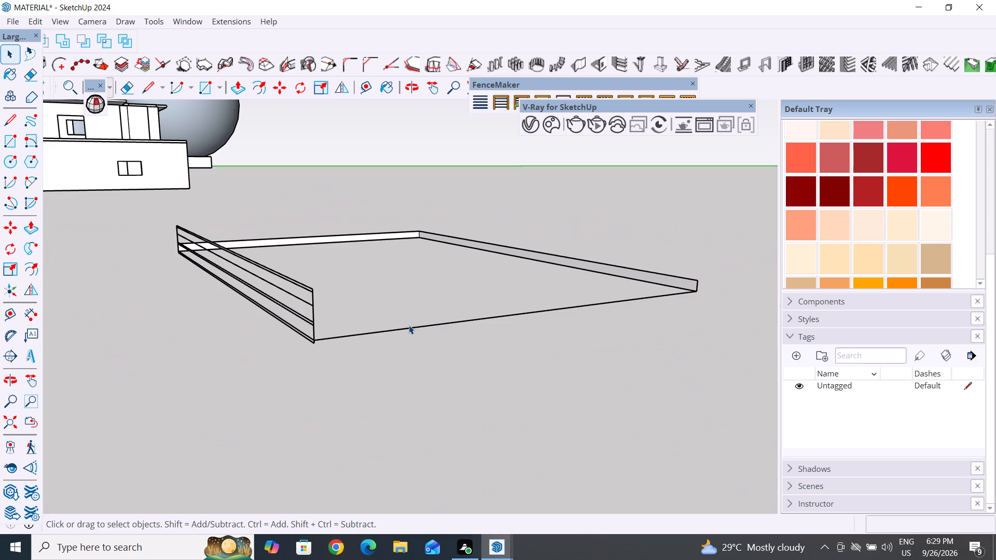
Undo the deletions and the earlier slab work until the slatted stack is gone from the floor plan.
ctrl+click(409, 325)
key(ctrl+z)
key(ctrl+z)
key(ctrl+z)
key(ctrl+z)
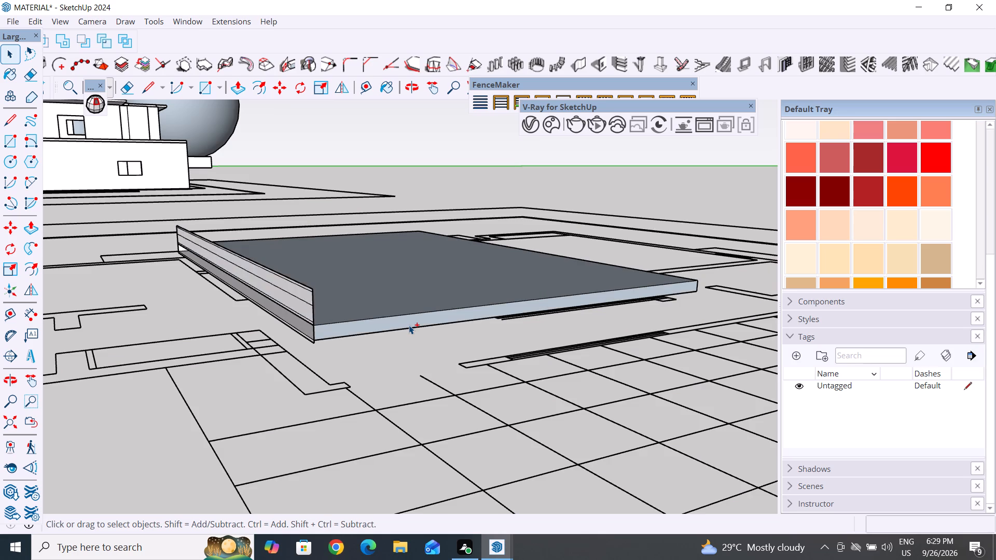
key(ctrl+z)
key(ctrl+z)
key(ctrl+z)
key(ctrl+z)
key(ctrl+z)
key(ctrl+z)
key(ctrl+z)
key(ctrl+z)
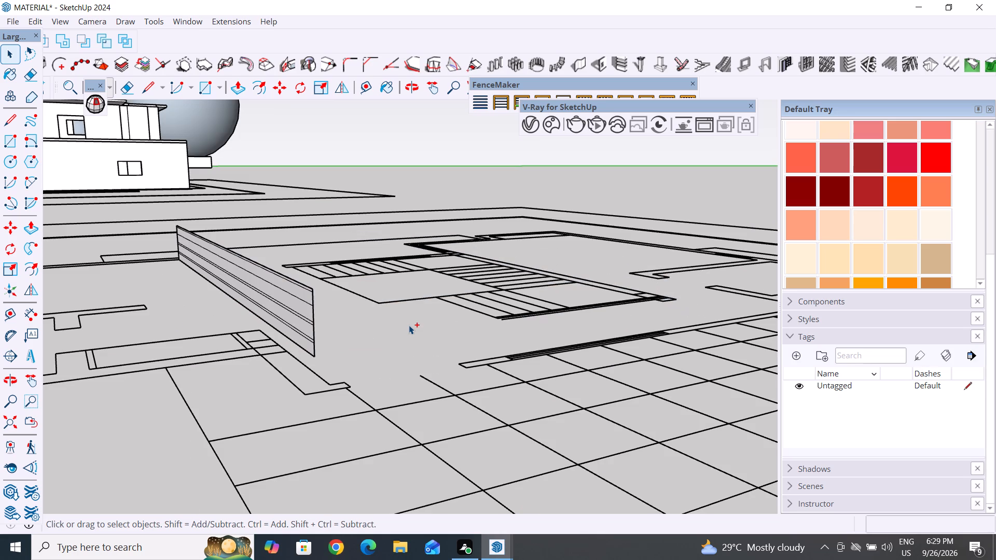
key(ctrl+z)
key(ctrl+z)
Delete the slatted panel mounted along the top of the house model's roof tower.
scroll(539, 407, down, 9)
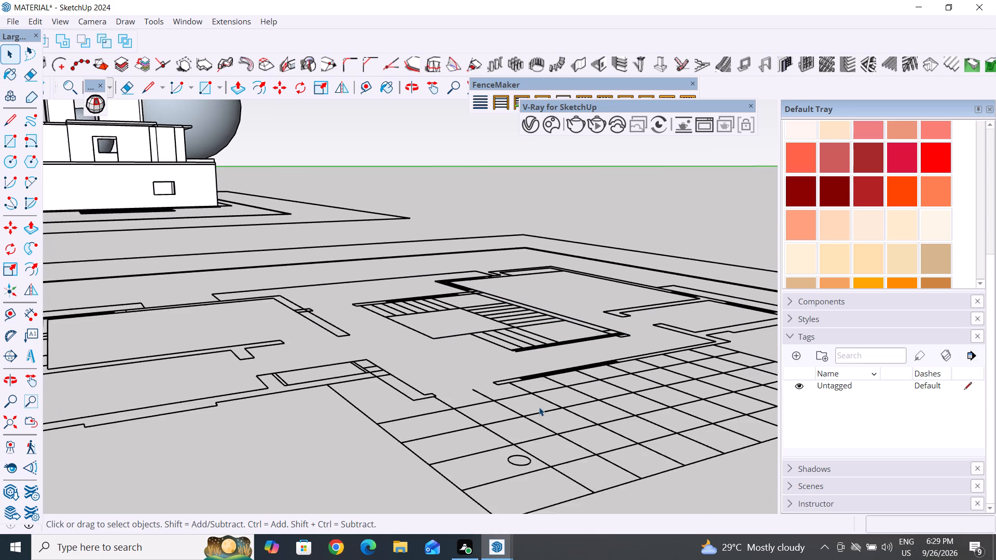
scroll(539, 407, down, 4)
scroll(426, 410, down, 5)
middle_drag(382, 424, 444, 495)
middle_drag(103, 204, 115, 212)
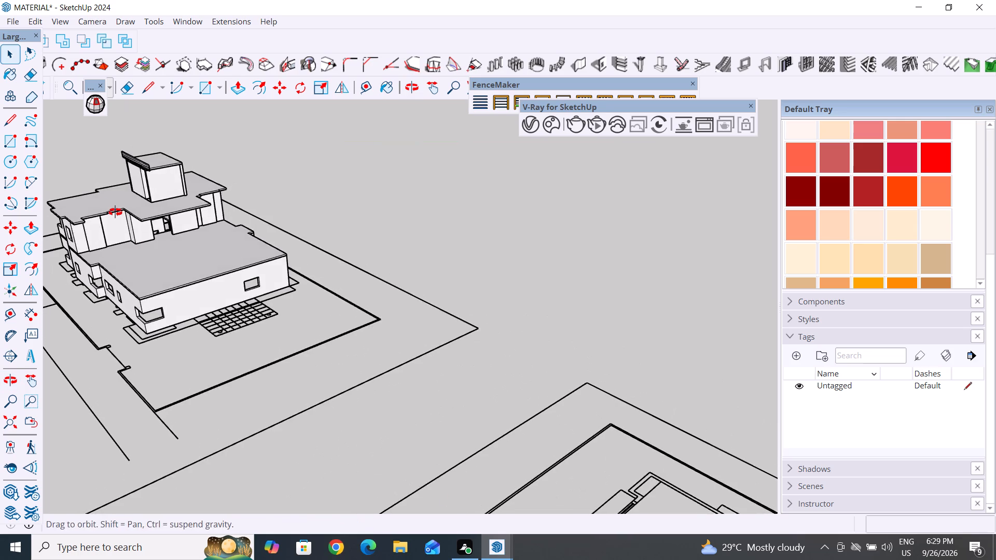
middle_drag(115, 212, 244, 206)
scroll(22, 210, up, 10)
middle_drag(249, 259, 109, 272)
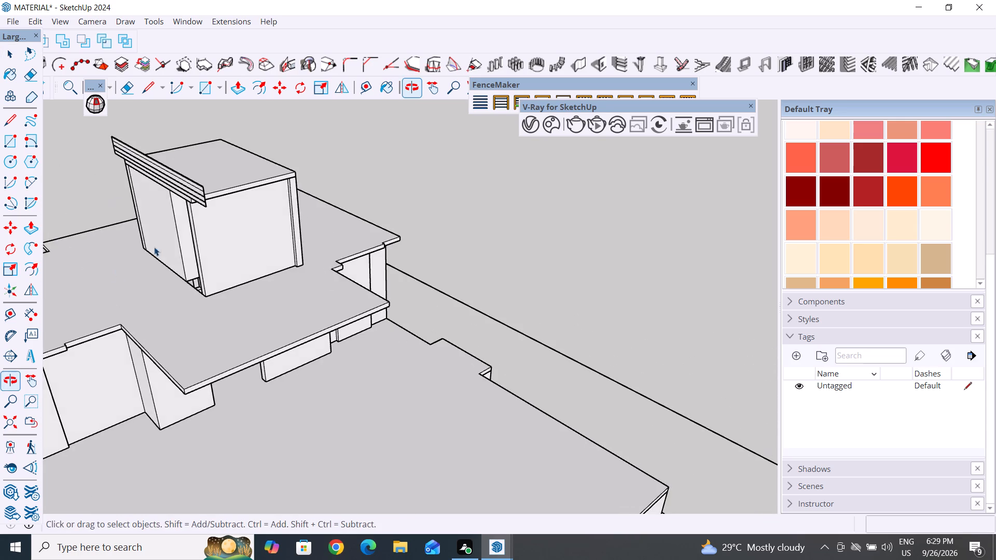
middle_drag(166, 251, 367, 189)
drag(331, 146, 292, 208)
click(374, 158)
middle_drag(363, 239, 465, 221)
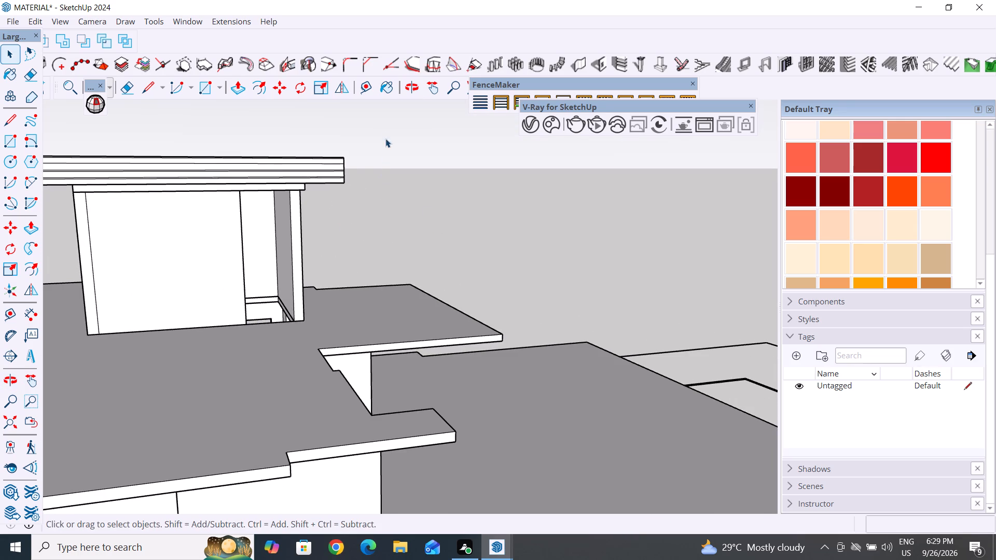
drag(380, 137, 337, 186)
key(Delete)
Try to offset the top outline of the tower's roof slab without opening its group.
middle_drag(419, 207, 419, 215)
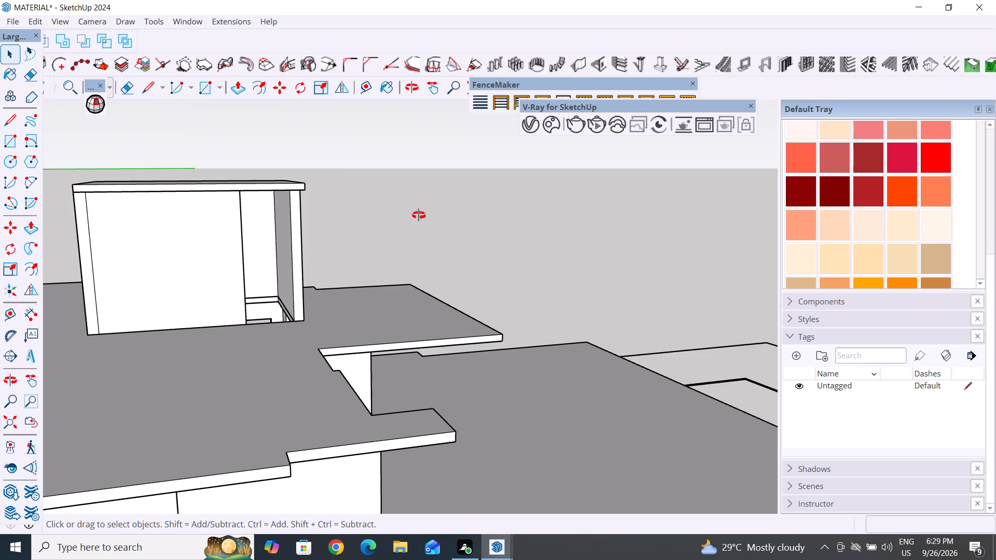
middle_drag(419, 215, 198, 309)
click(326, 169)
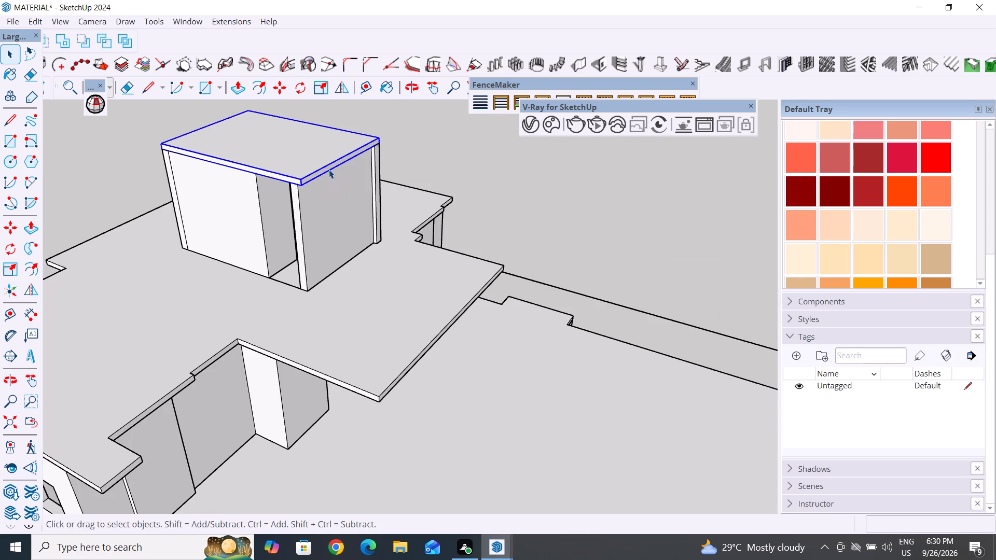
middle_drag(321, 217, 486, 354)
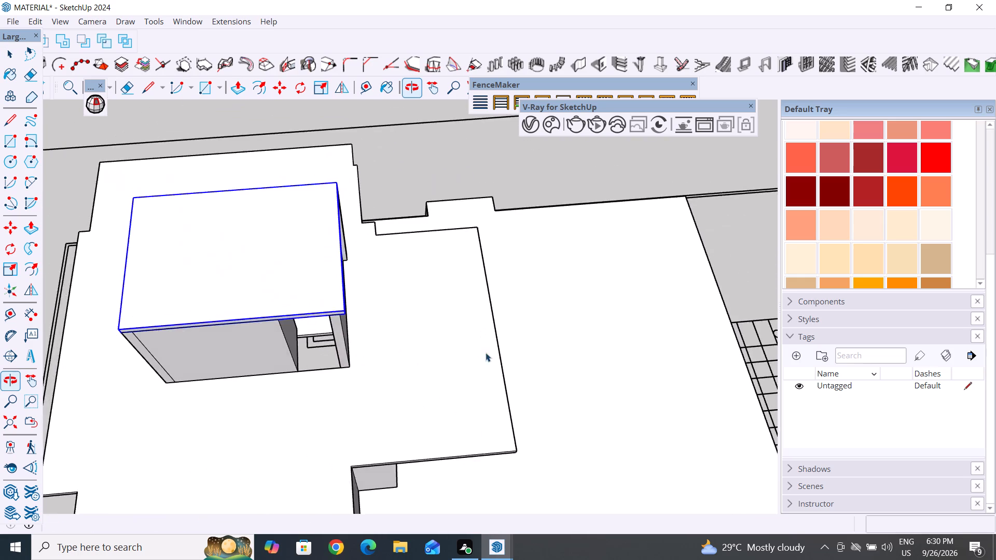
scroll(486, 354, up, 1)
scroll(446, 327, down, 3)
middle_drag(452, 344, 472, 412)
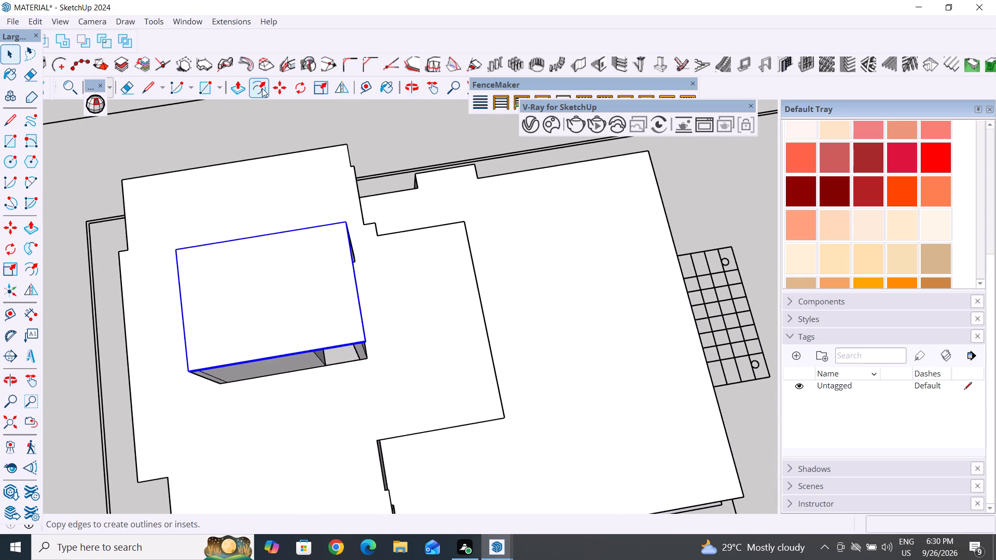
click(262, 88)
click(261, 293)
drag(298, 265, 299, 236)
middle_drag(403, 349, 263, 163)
Open the tower's roof slab group for editing.
click(11, 57)
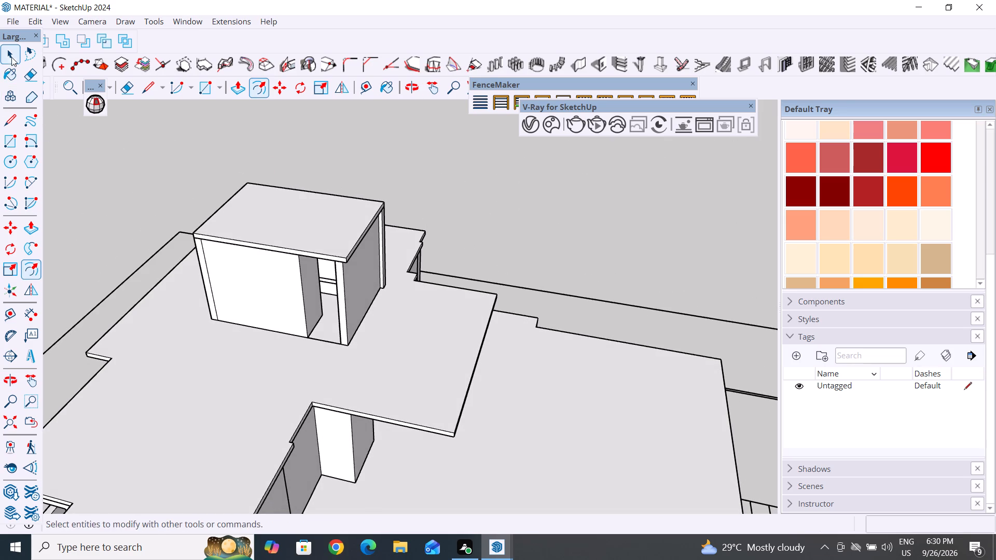
double_click(281, 219)
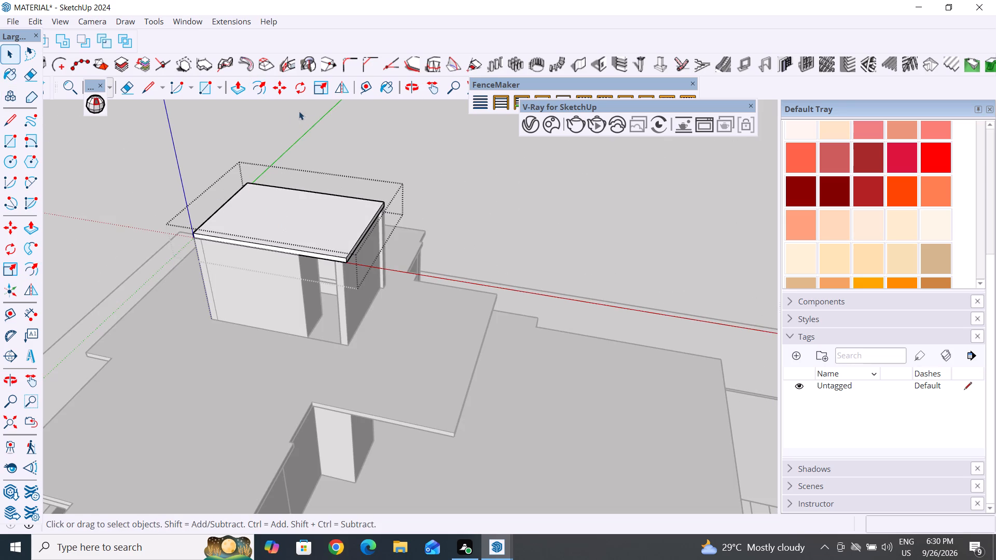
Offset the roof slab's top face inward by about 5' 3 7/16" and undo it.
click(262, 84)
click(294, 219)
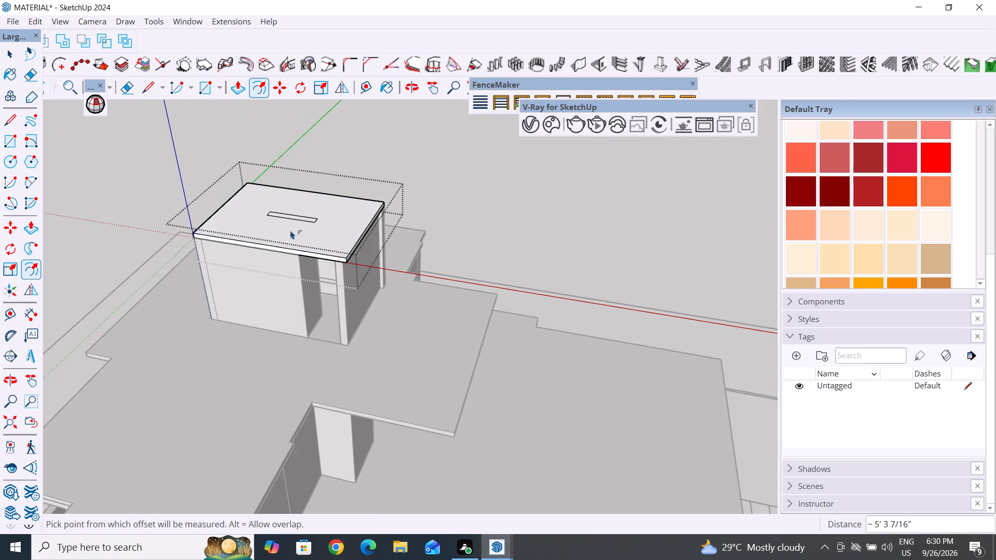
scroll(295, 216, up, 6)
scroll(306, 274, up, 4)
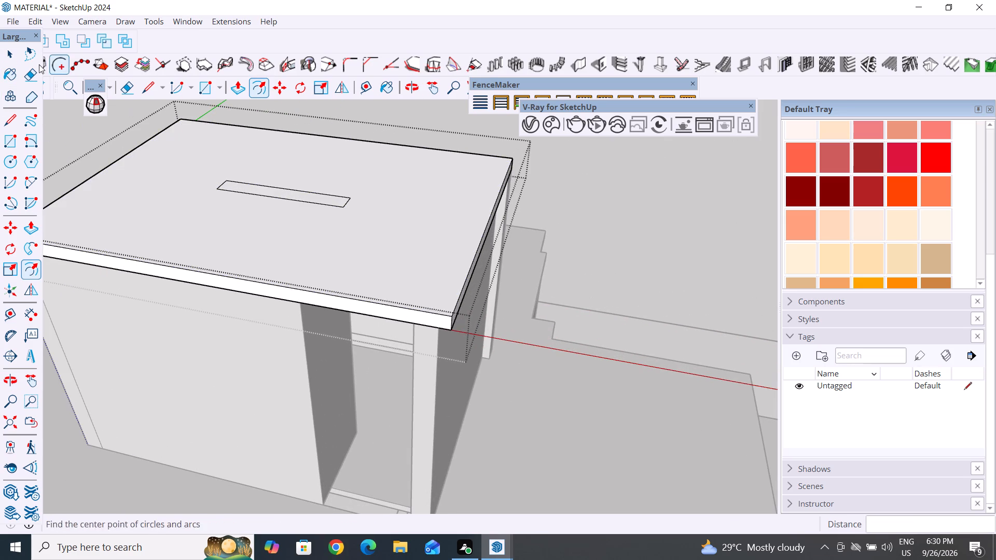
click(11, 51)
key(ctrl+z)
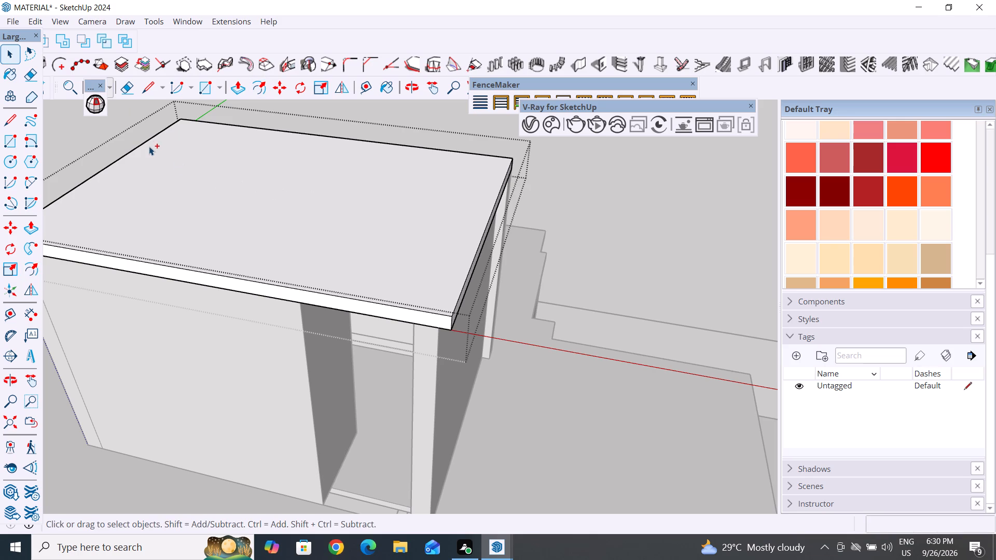
Offset the roof slab's top face outward by about 1' 4 3/8" to form an overhanging border.
click(260, 85)
drag(294, 216, 294, 220)
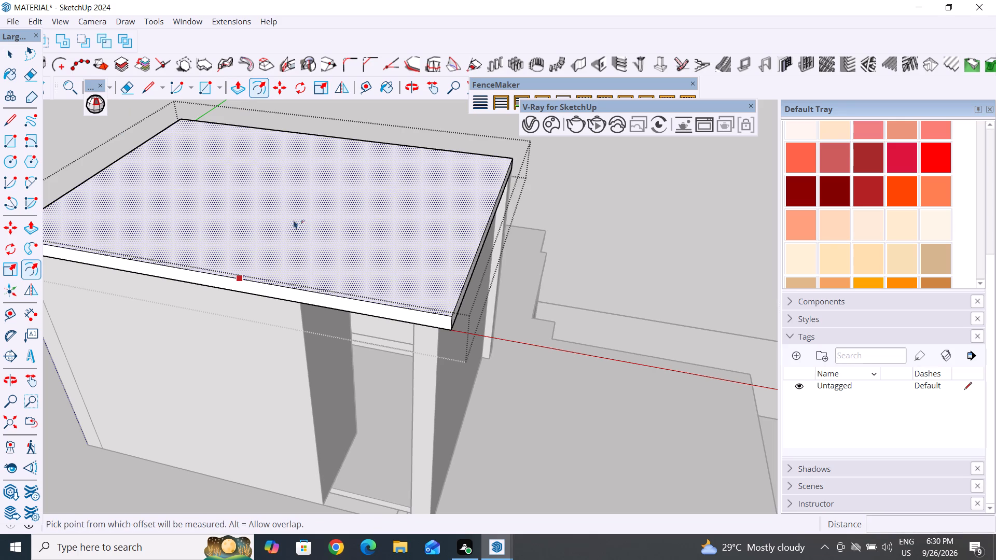
drag(294, 220, 263, 292)
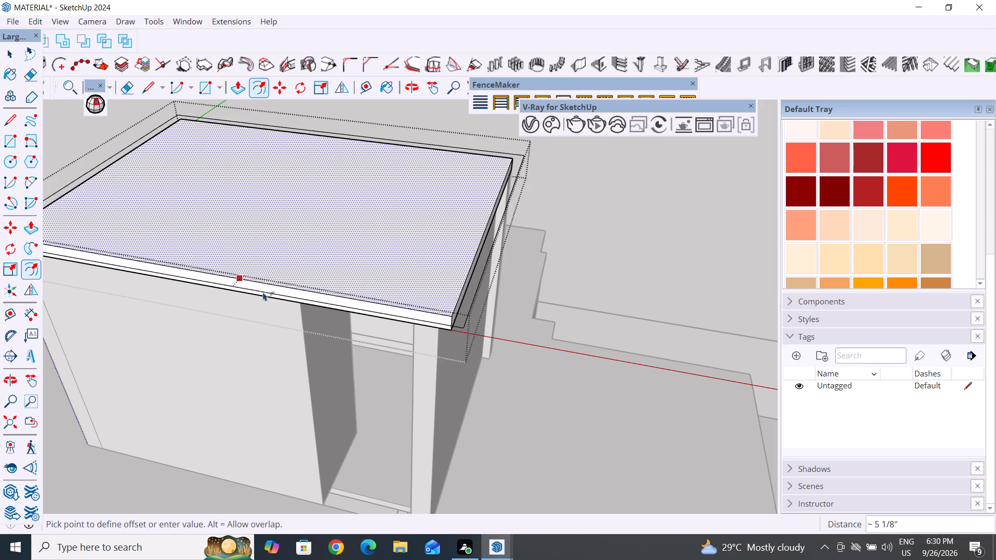
drag(263, 292, 269, 316)
scroll(263, 292, down, 1)
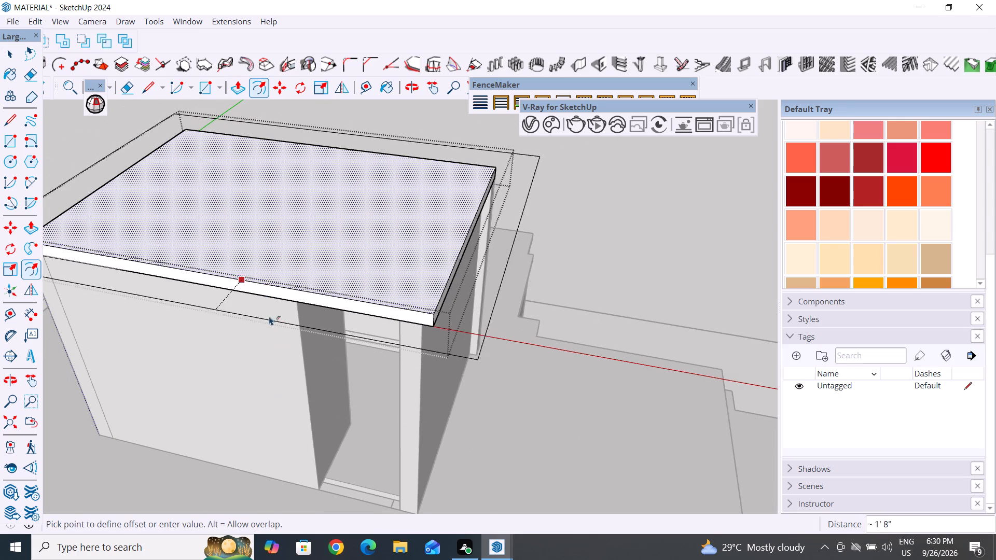
drag(269, 316, 263, 311)
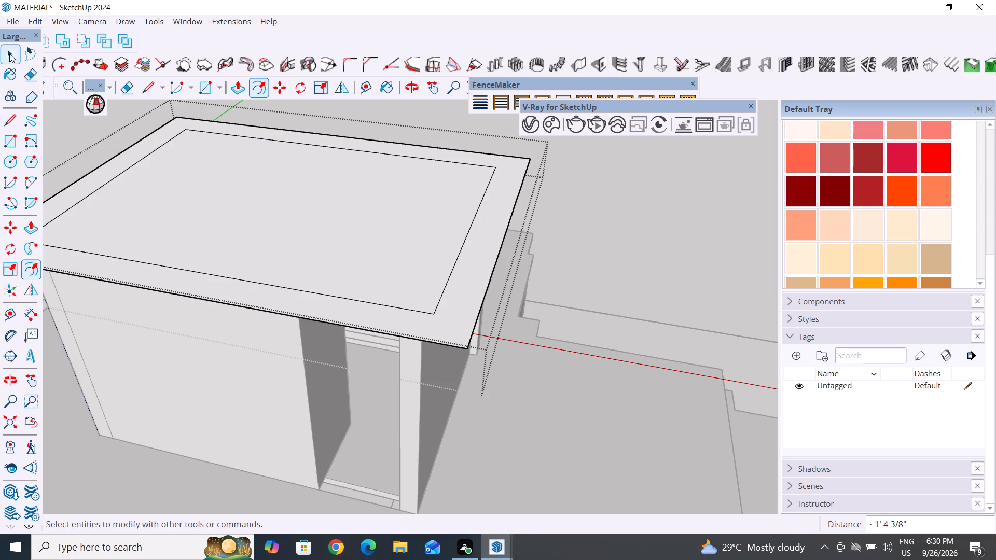
click(9, 36)
Push/Pull the border face around the tower's roof slab up by 6" and close the group.
click(629, 230)
middle_drag(626, 259, 489, 253)
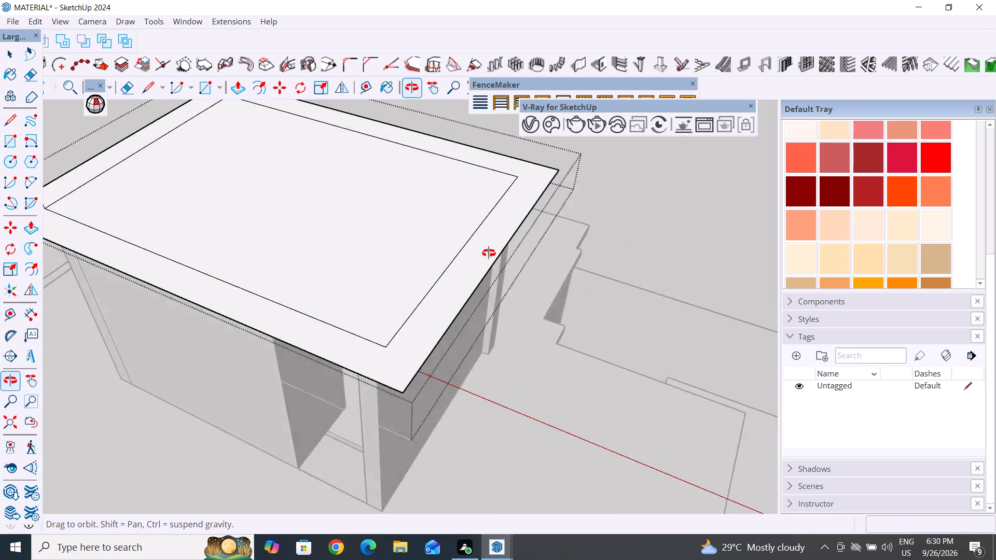
middle_drag(489, 253, 604, 223)
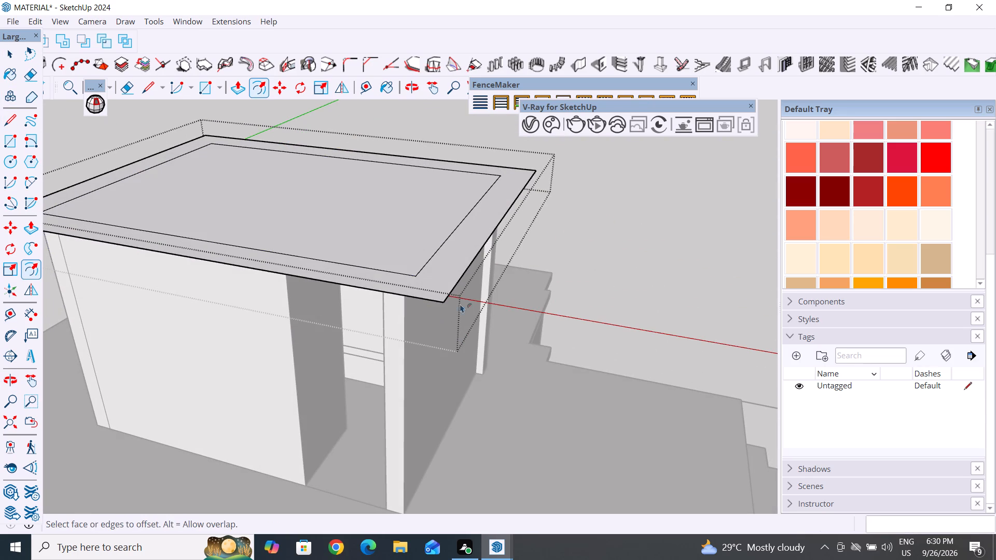
click(233, 97)
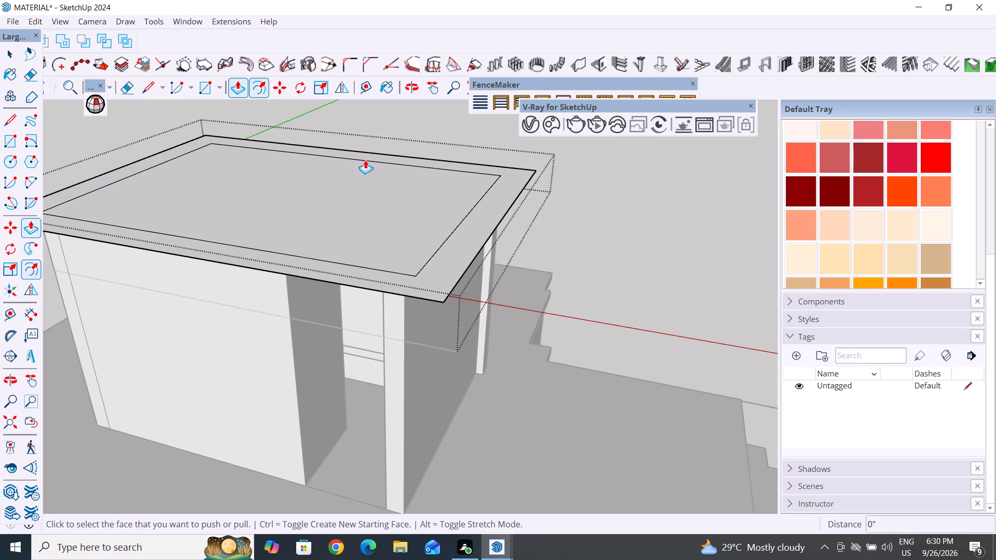
click(458, 261)
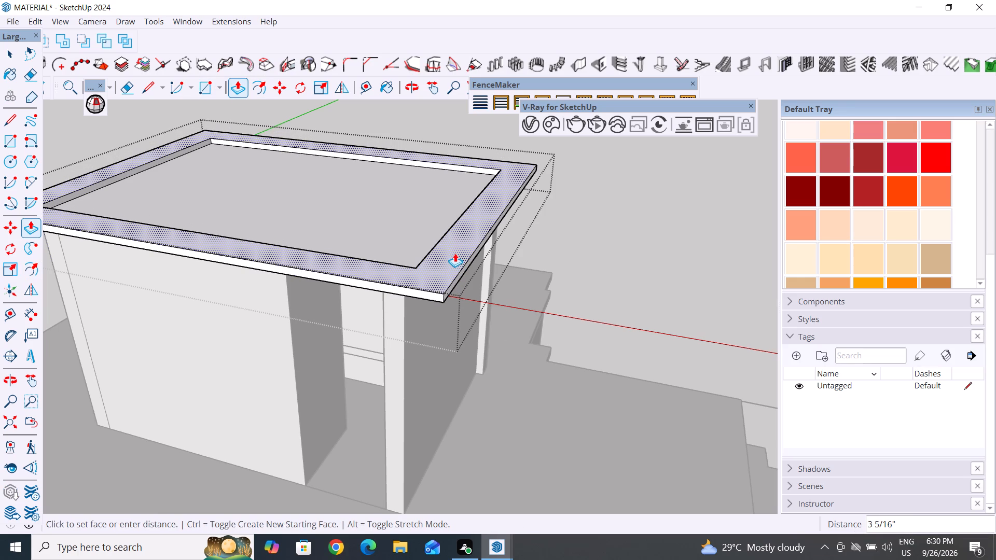
text(6")
key(Return)
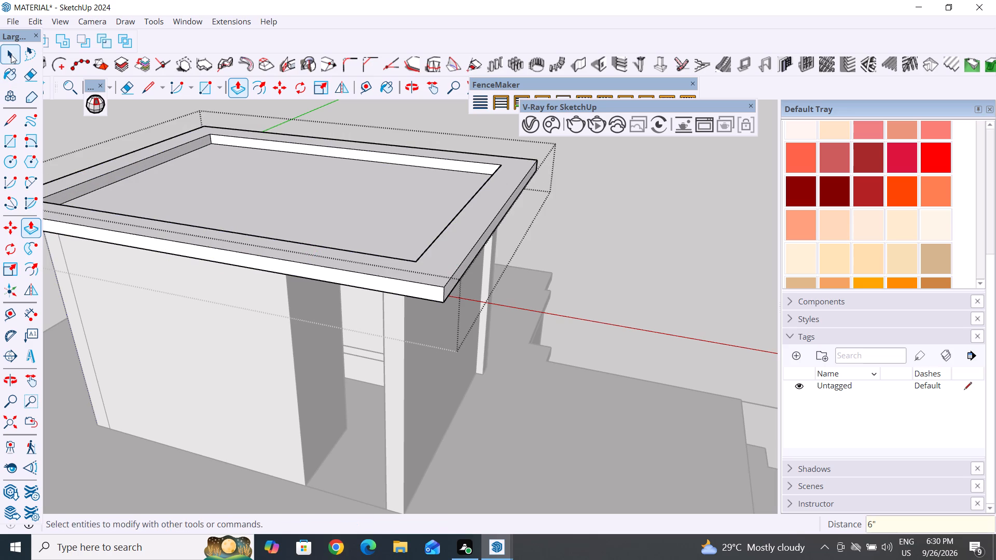
click(11, 54)
click(647, 228)
triple_click(411, 272)
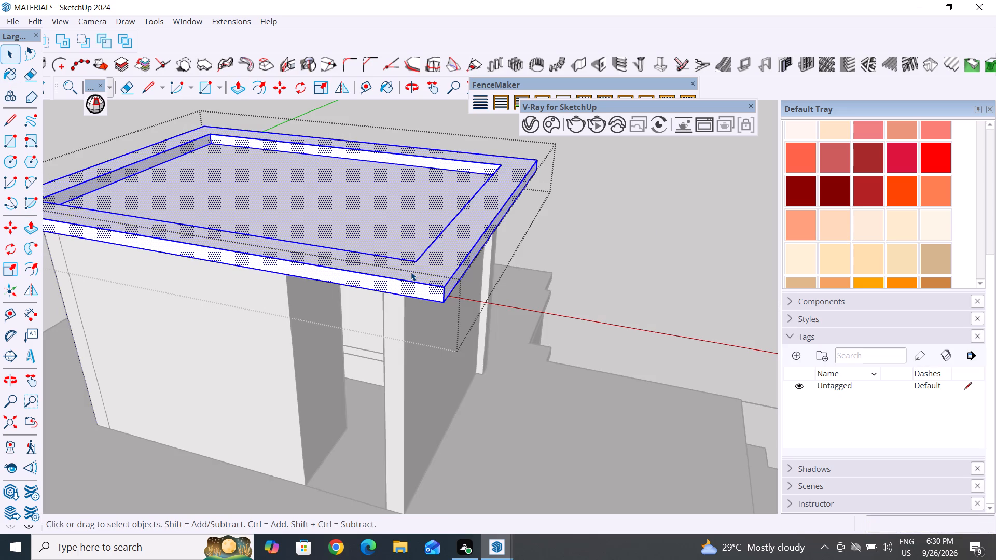
click(682, 235)
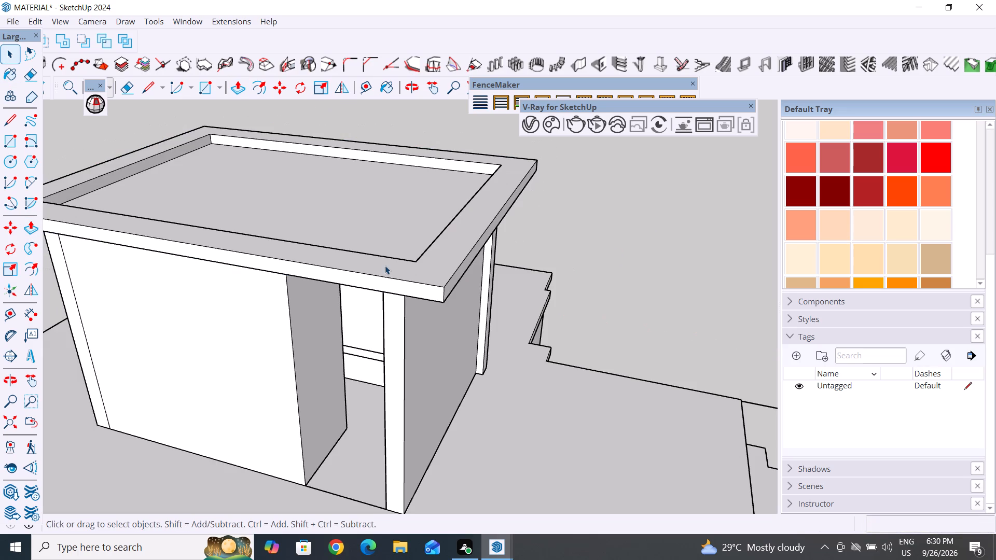
Explode the tower's roof slab group.
click(395, 247)
middle_drag(613, 320, 606, 366)
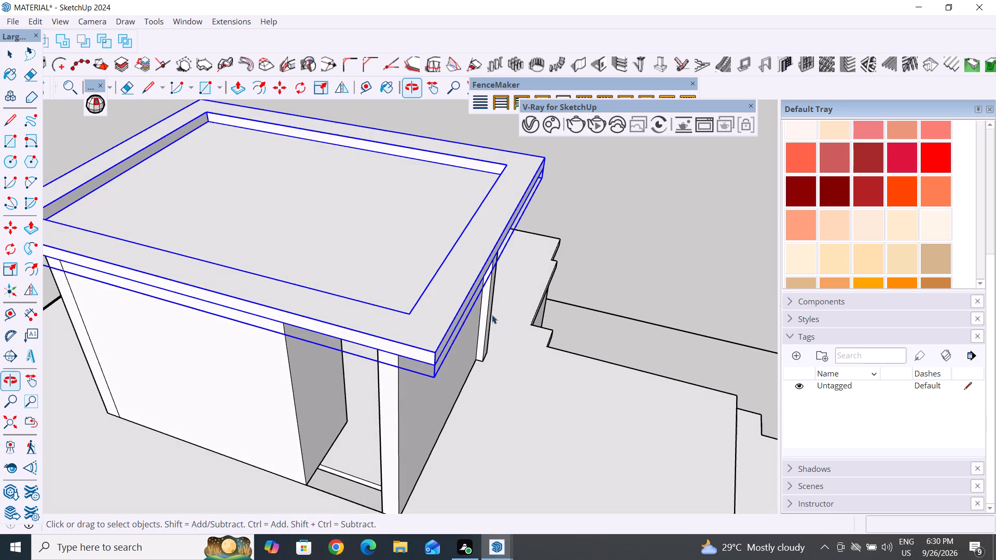
click(390, 204)
right_click(390, 204)
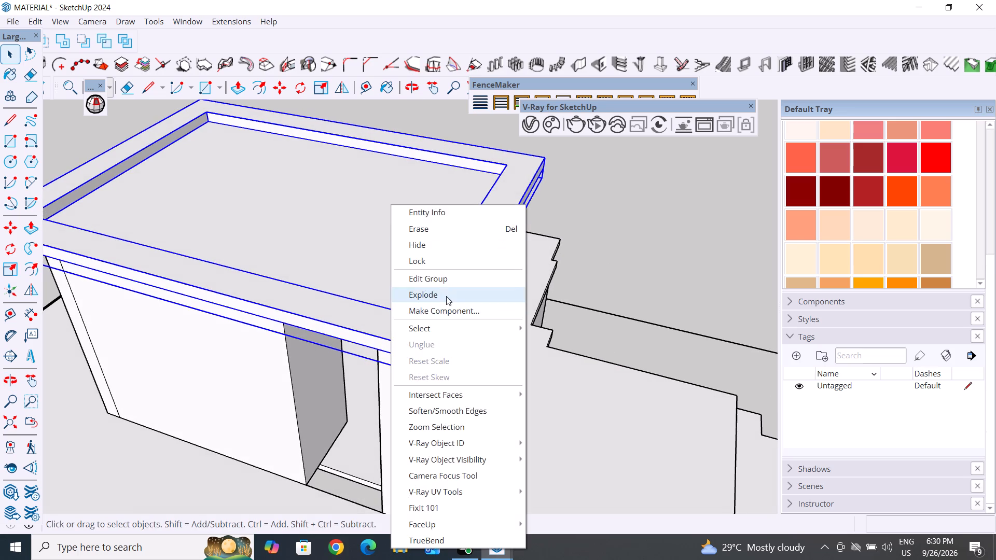
click(446, 296)
click(633, 200)
Push/Pull the recessed inner face of the tower roof up by about 11 15/16" above the border.
click(393, 215)
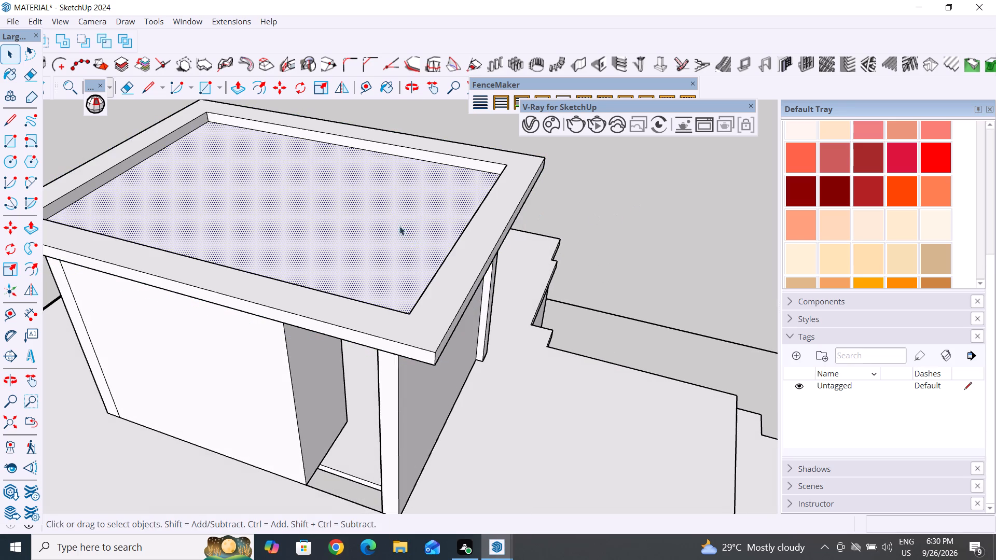
click(240, 91)
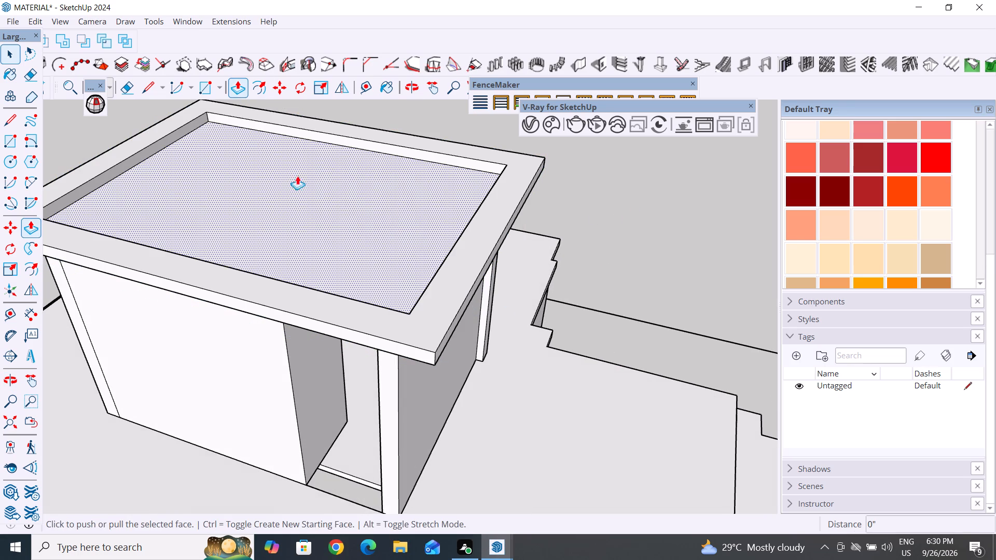
click(380, 235)
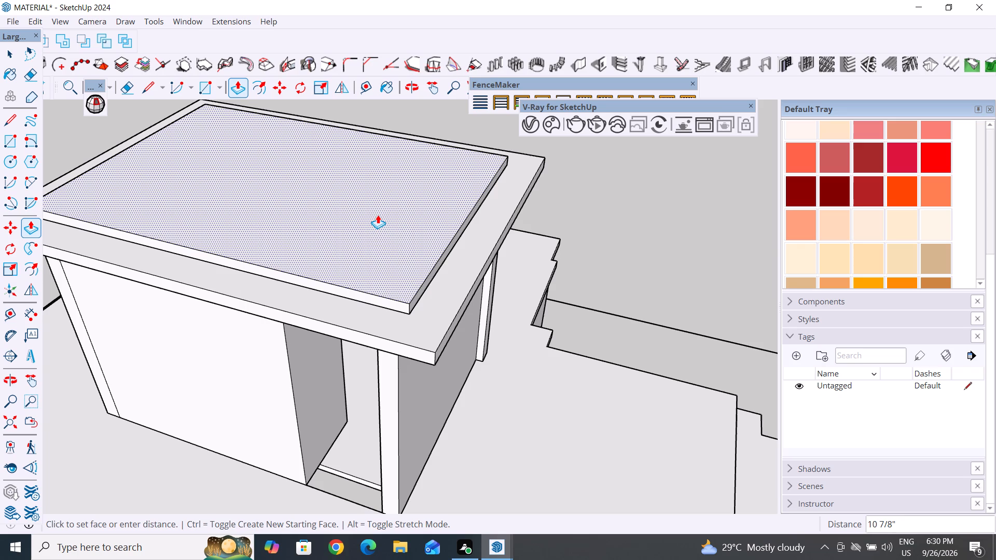
click(378, 213)
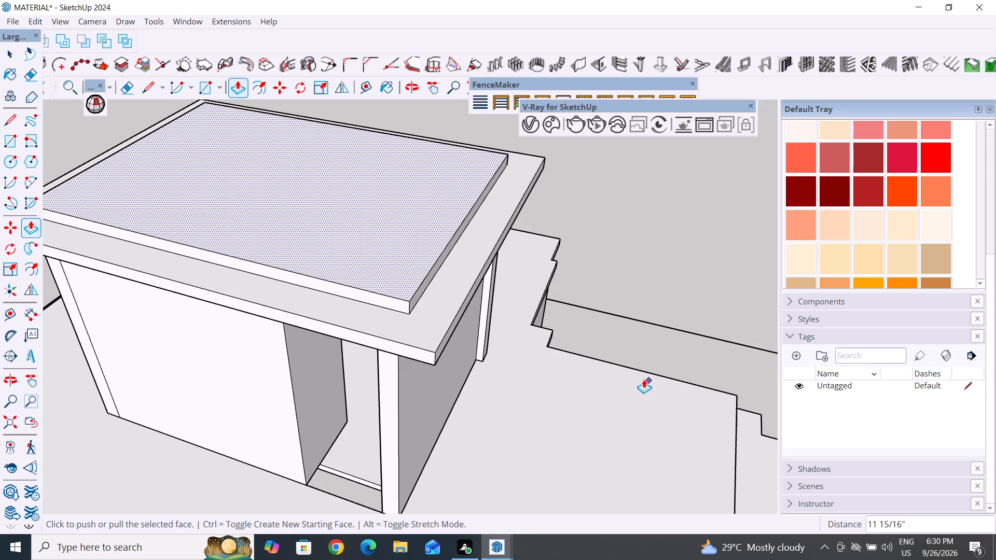
middle_drag(639, 375, 588, 275)
middle_drag(659, 275, 666, 279)
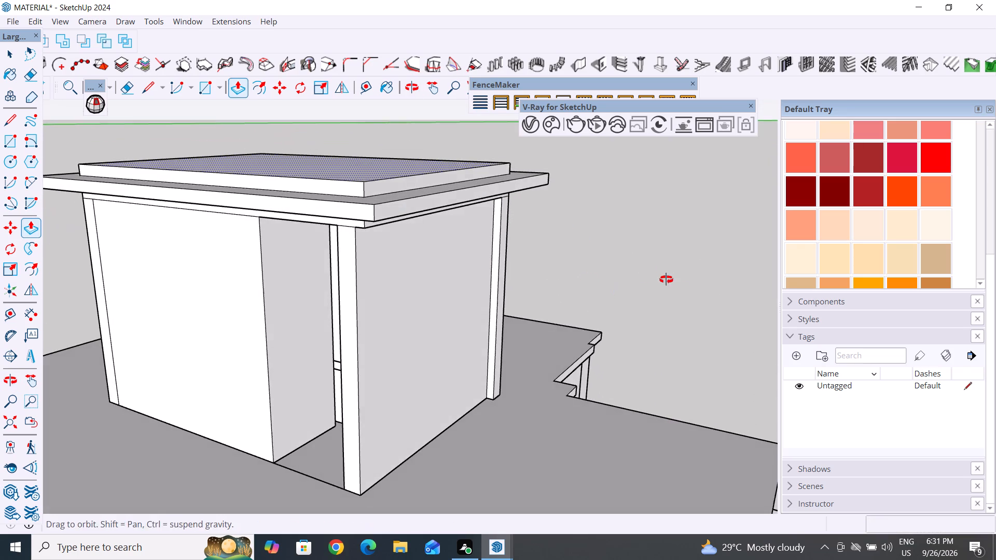
middle_drag(666, 279, 684, 292)
click(12, 50)
click(658, 275)
middle_drag(631, 295, 635, 310)
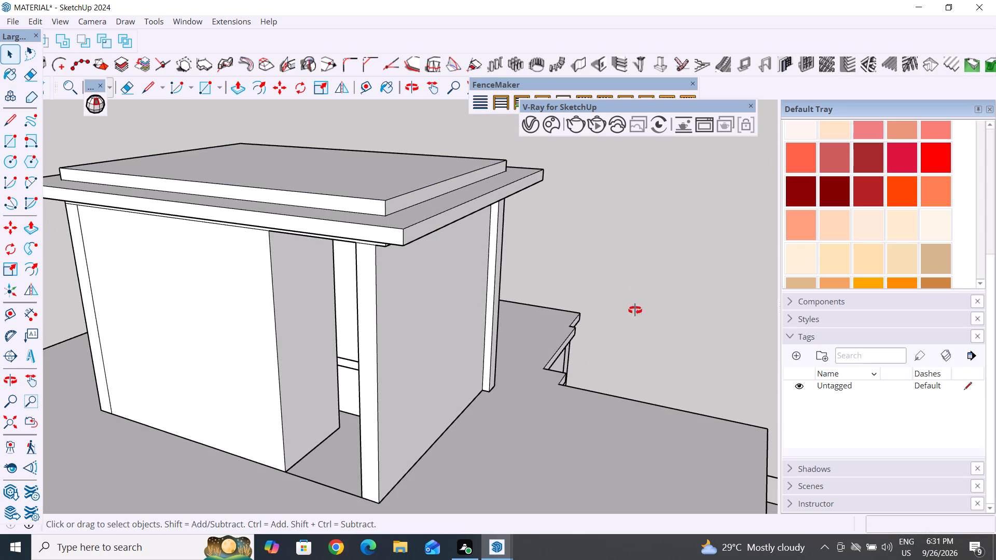
middle_drag(635, 310, 639, 337)
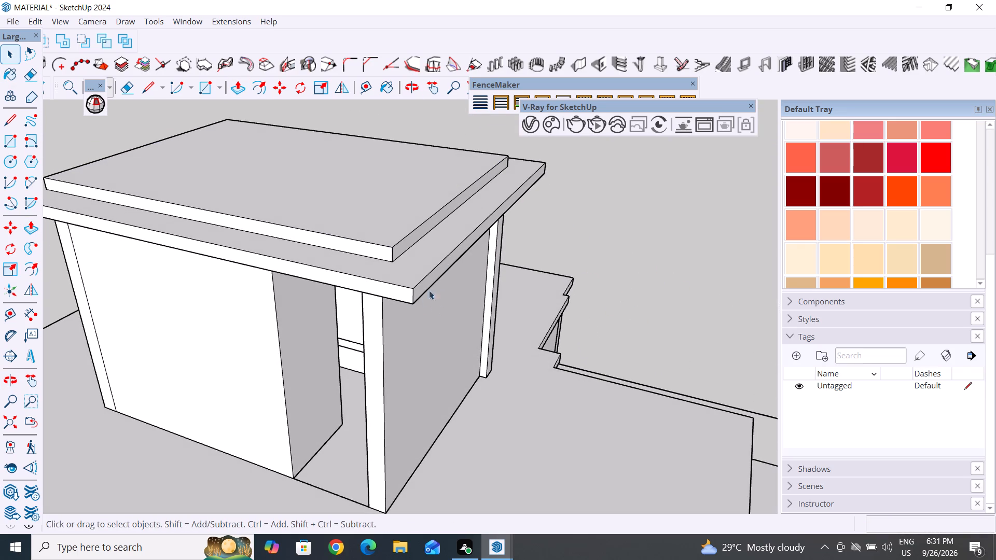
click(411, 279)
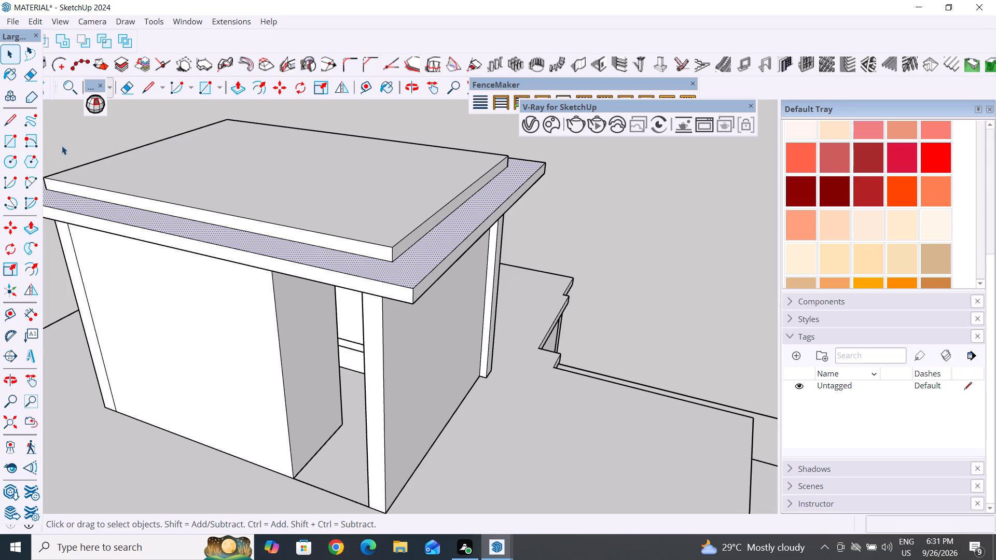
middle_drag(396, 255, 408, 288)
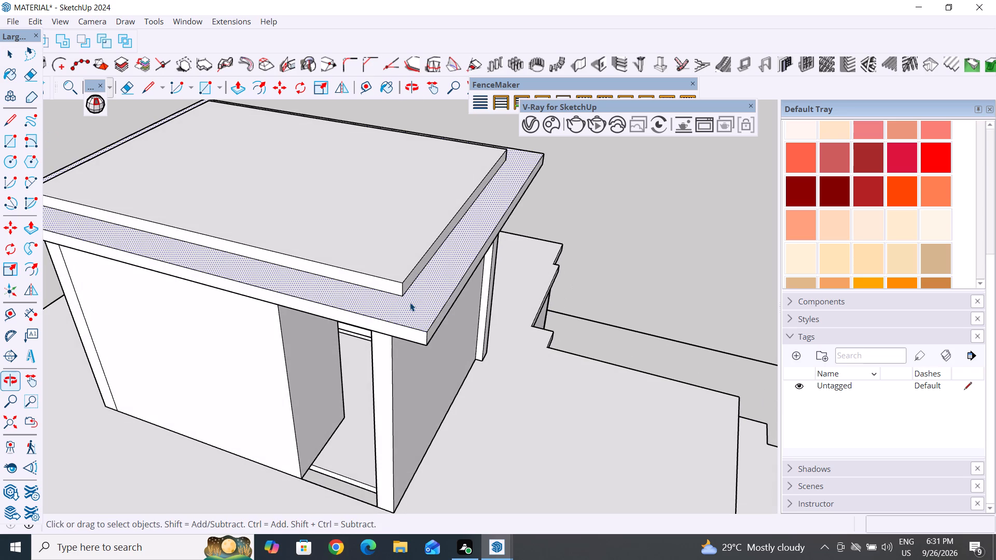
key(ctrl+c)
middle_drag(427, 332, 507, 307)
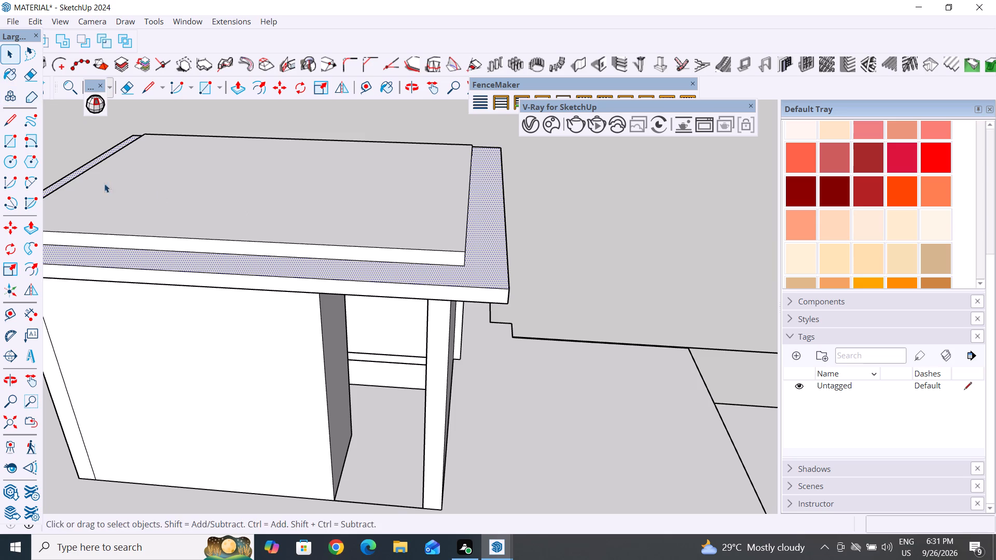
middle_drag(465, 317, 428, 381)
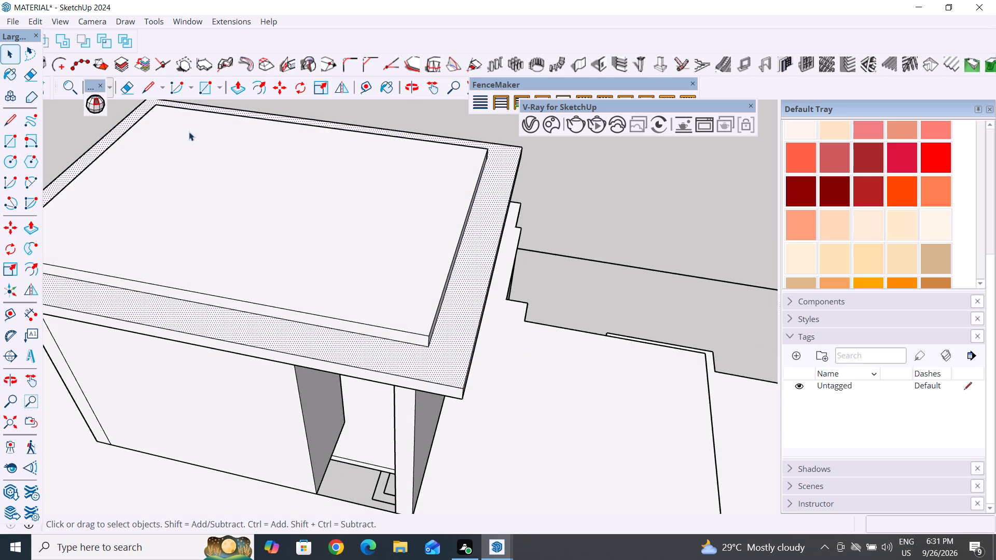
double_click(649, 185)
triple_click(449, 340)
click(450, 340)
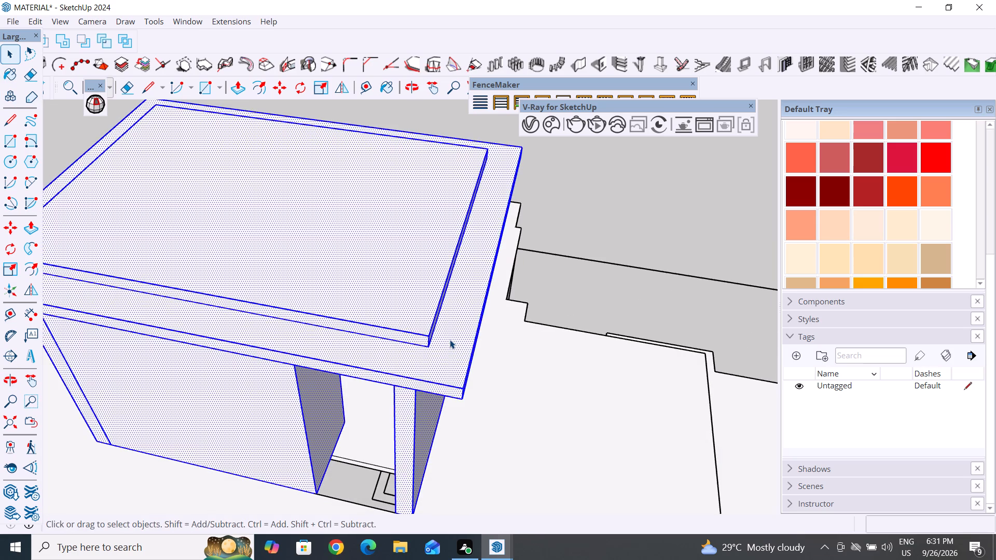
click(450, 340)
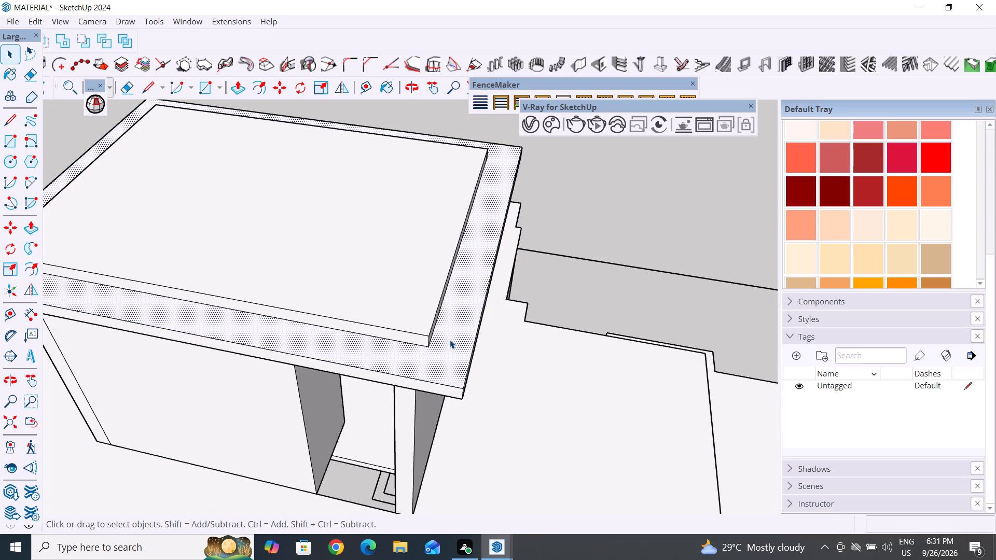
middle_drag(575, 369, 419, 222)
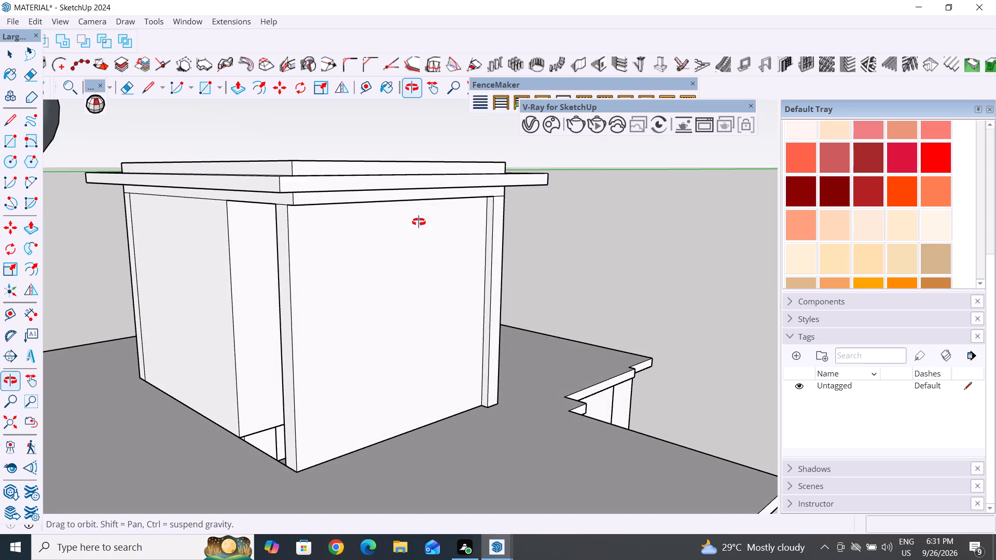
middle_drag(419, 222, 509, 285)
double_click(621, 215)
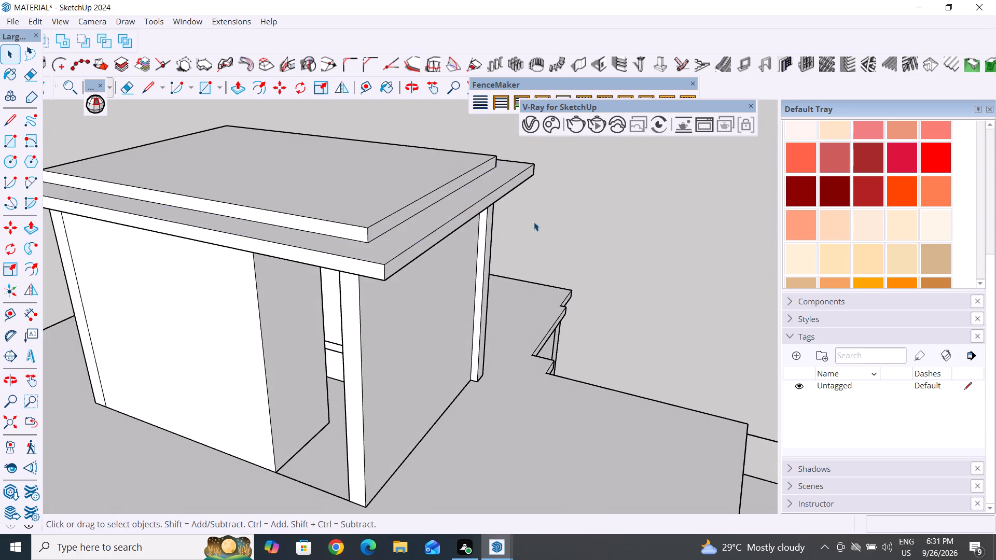
Offset the raised roof block's top face outward by about 1' 4 3/8" to match the overhanging border below.
double_click(369, 191)
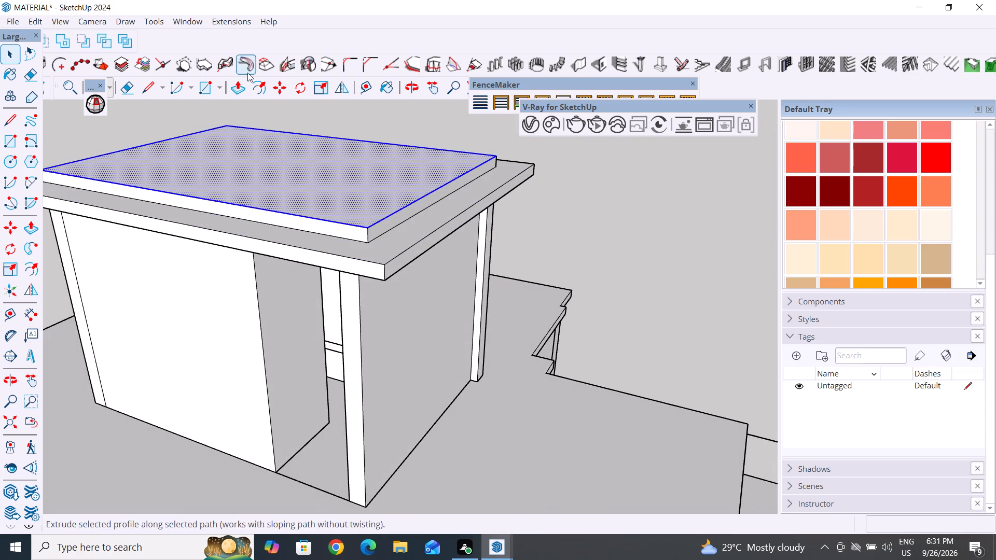
click(261, 90)
click(355, 197)
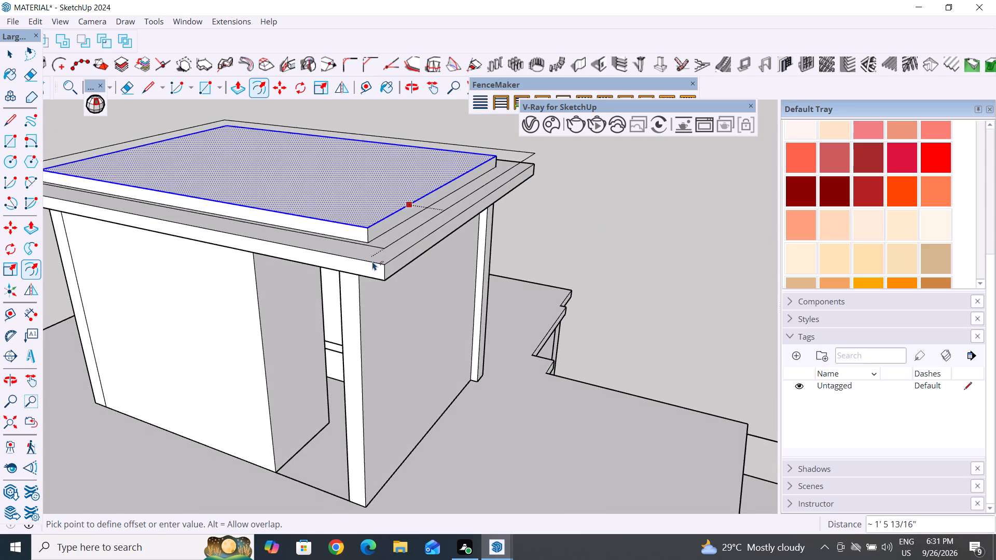
click(382, 266)
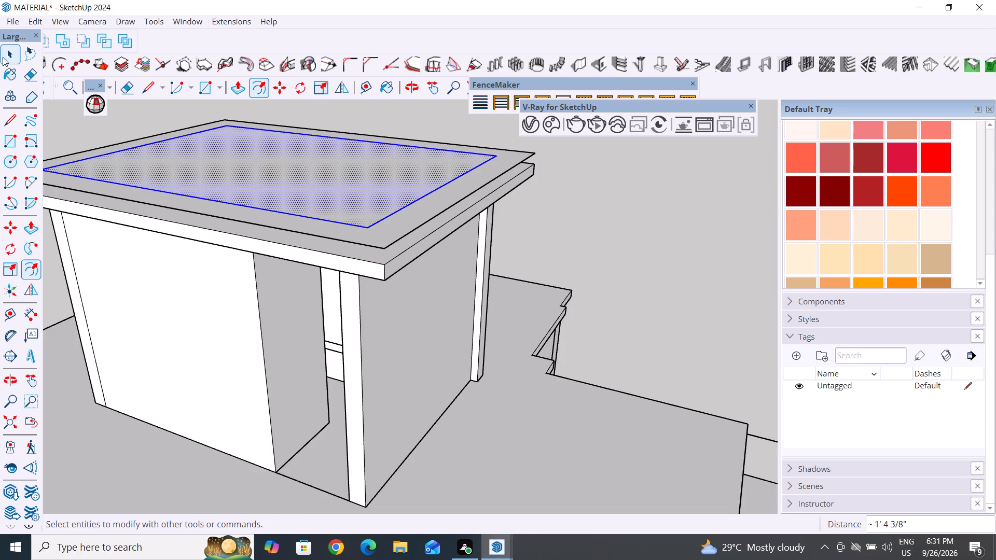
click(14, 52)
double_click(601, 227)
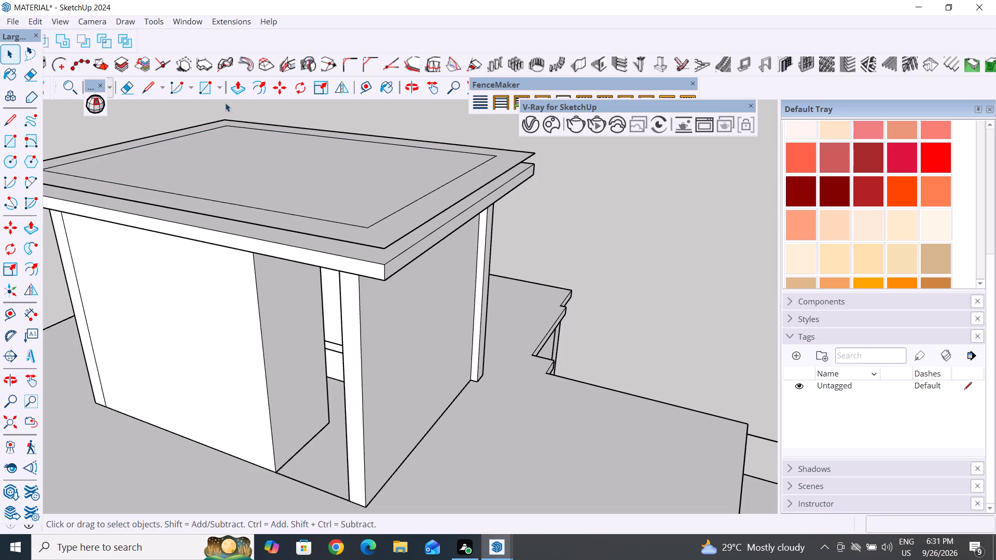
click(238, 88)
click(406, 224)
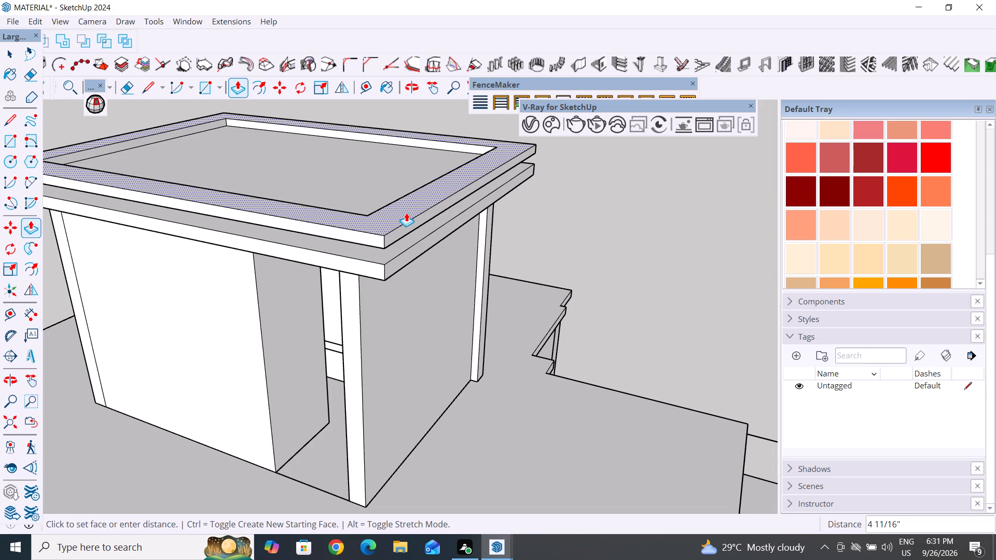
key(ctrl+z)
Erase the four inner outline edges and leftover corner points on the upper roof face to make one continuous surface.
middle_drag(638, 254, 639, 295)
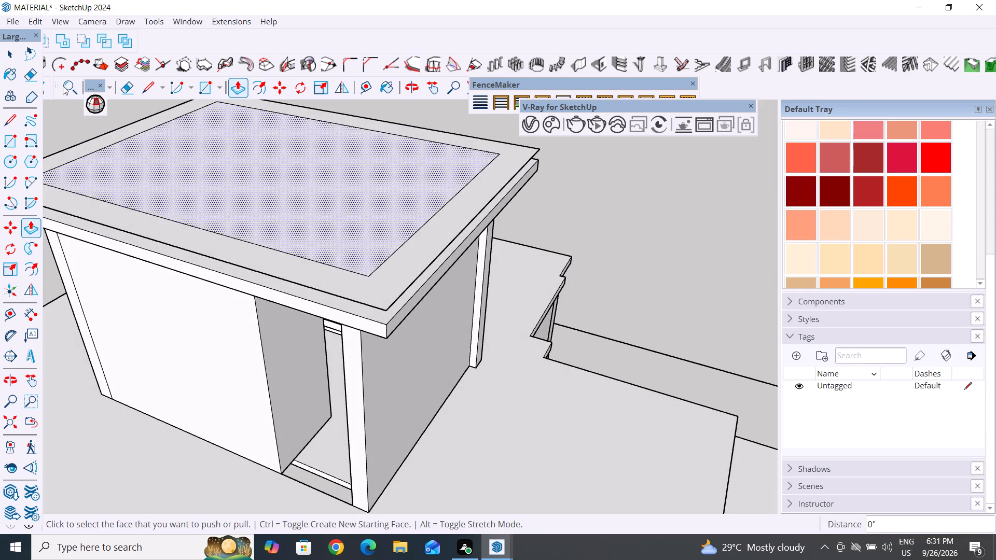
middle_drag(499, 283, 571, 214)
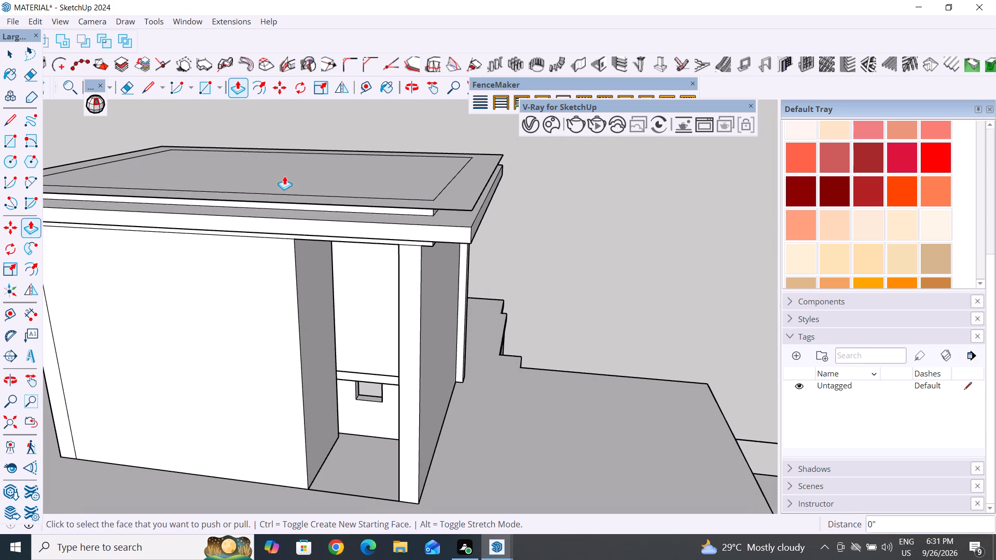
click(12, 56)
scroll(183, 65, up, 4)
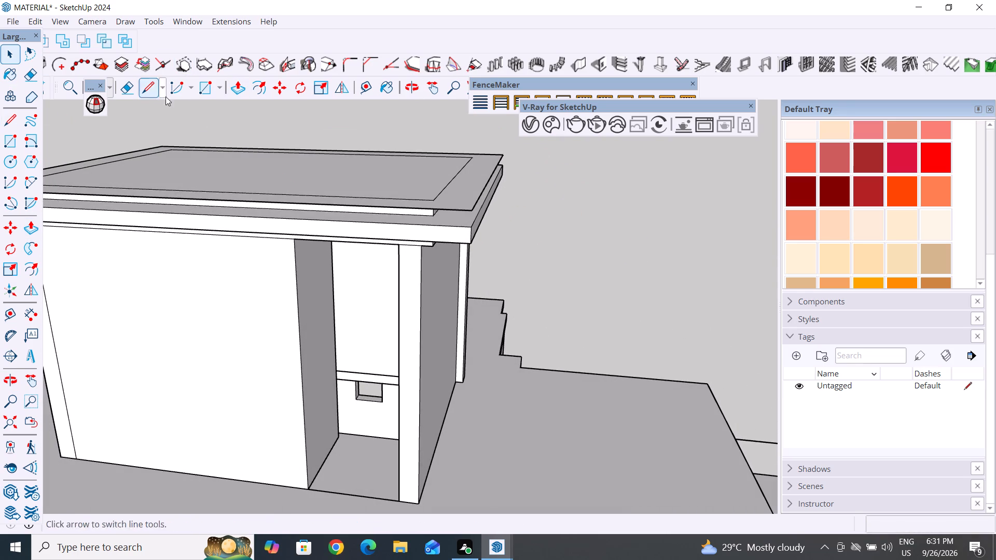
click(130, 87)
middle_drag(436, 232, 417, 328)
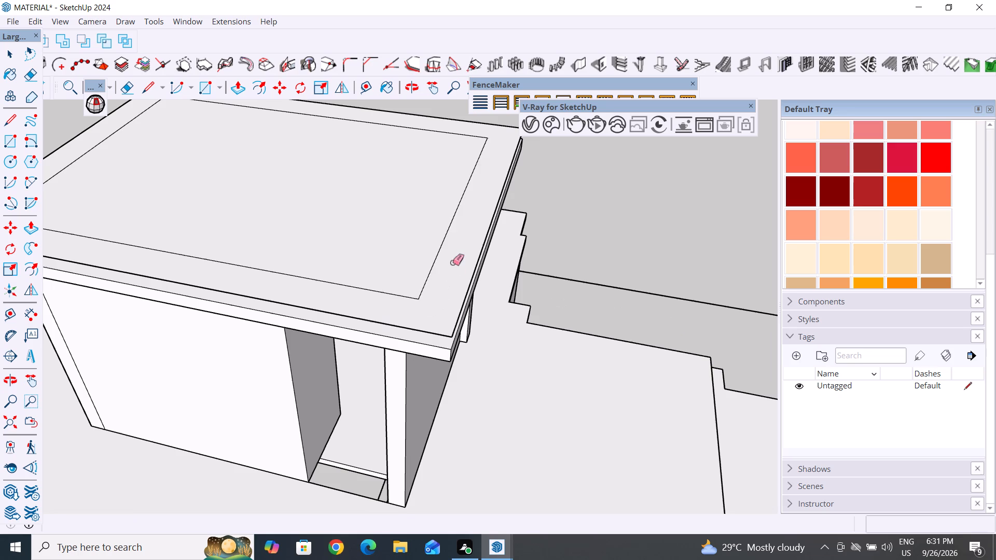
drag(452, 262, 393, 218)
drag(378, 252, 368, 289)
drag(364, 292, 367, 281)
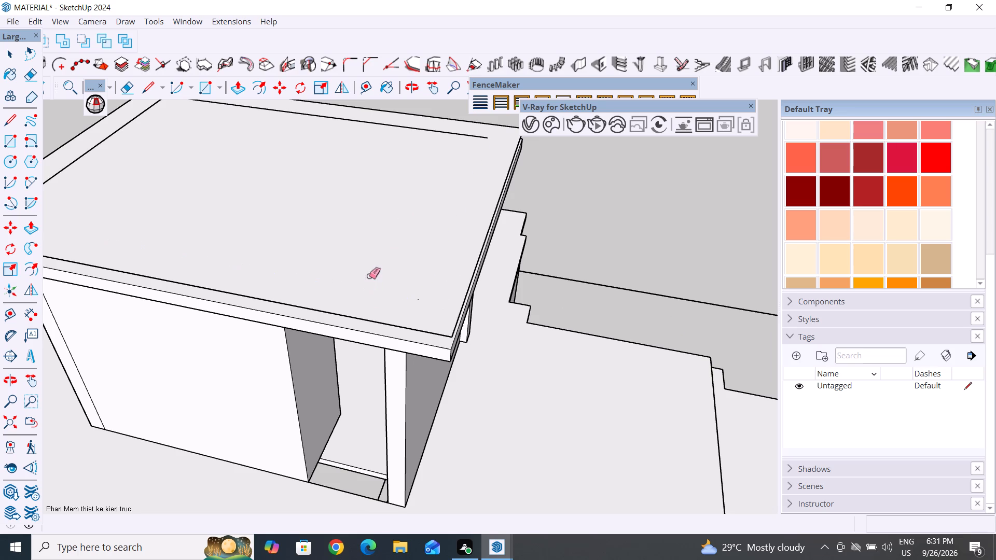
click(369, 276)
scroll(361, 328, down, 3)
click(449, 174)
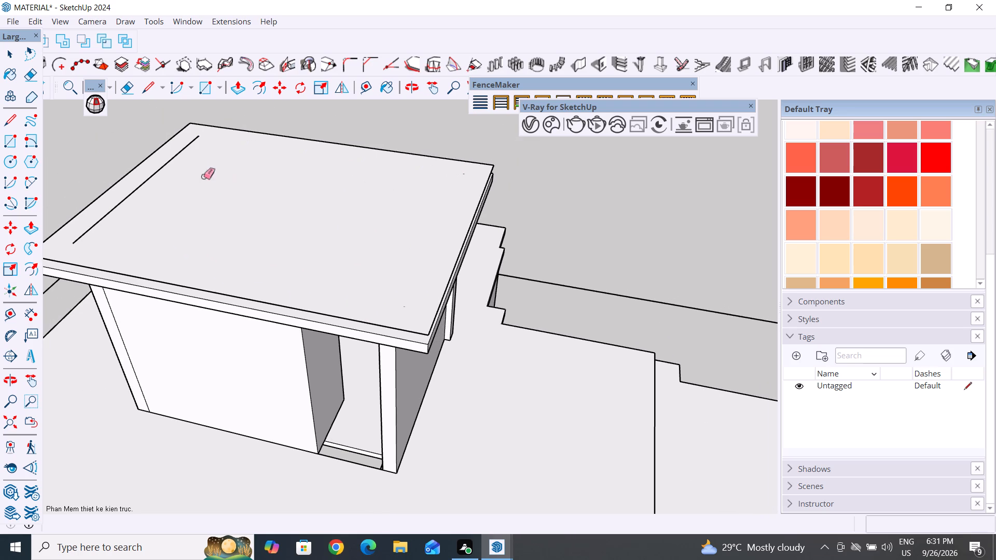
drag(172, 155, 187, 164)
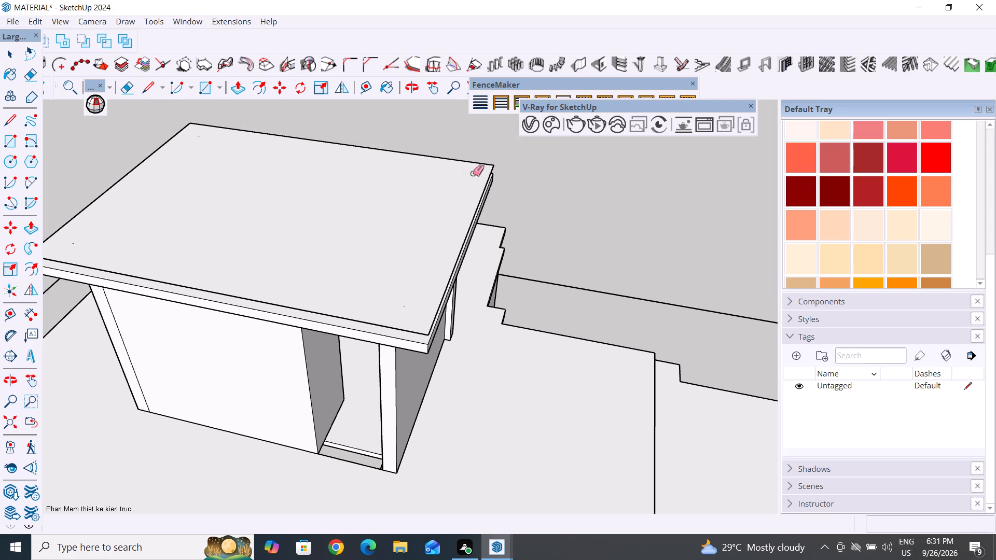
click(465, 173)
drag(198, 135, 205, 136)
drag(71, 241, 90, 245)
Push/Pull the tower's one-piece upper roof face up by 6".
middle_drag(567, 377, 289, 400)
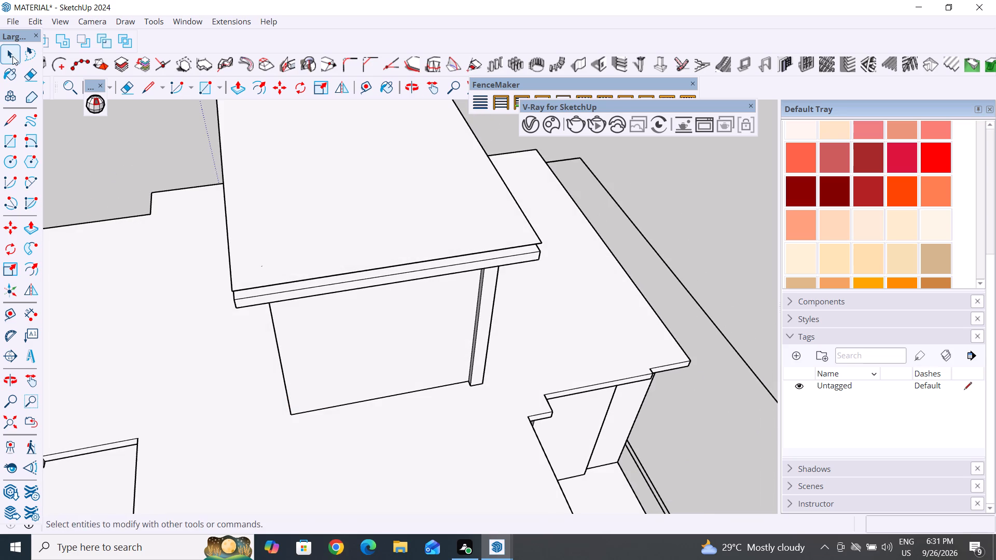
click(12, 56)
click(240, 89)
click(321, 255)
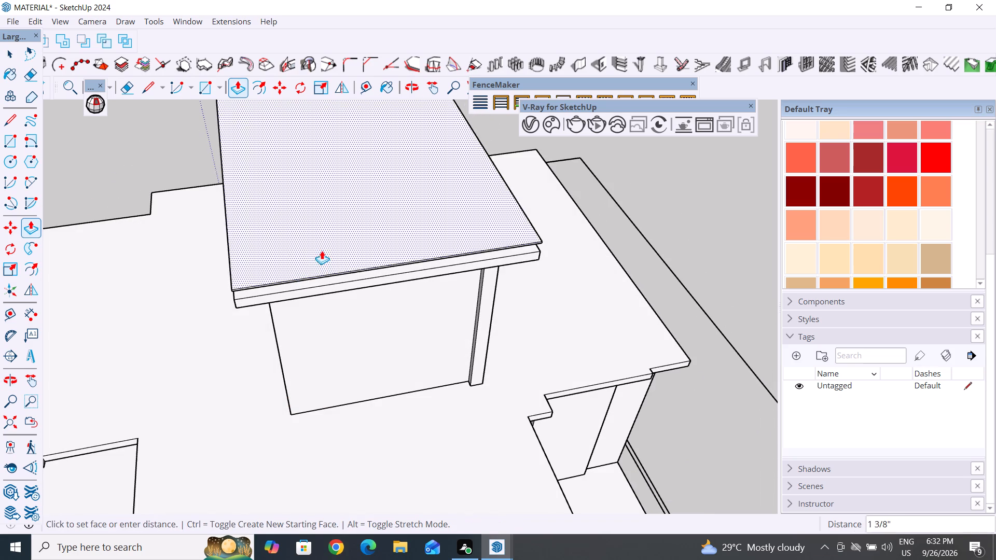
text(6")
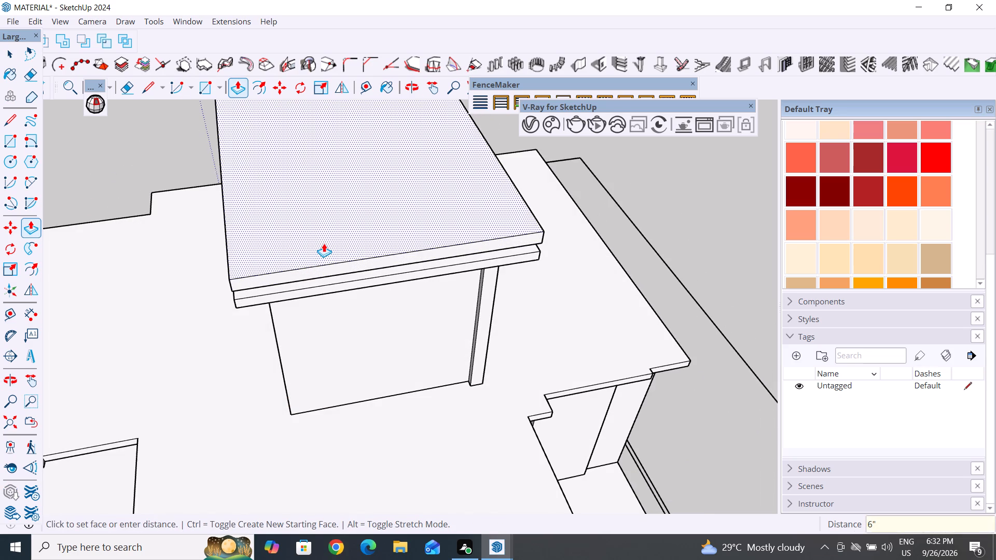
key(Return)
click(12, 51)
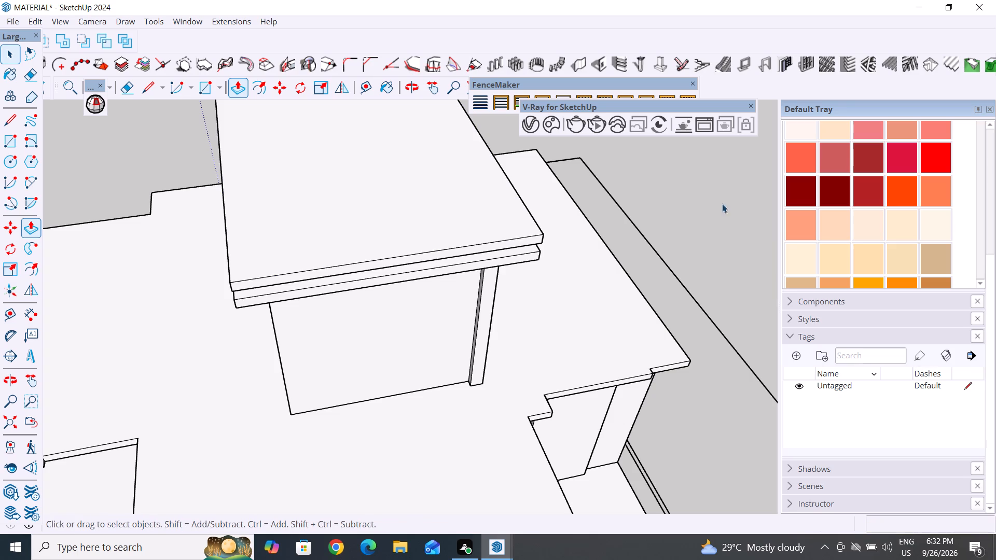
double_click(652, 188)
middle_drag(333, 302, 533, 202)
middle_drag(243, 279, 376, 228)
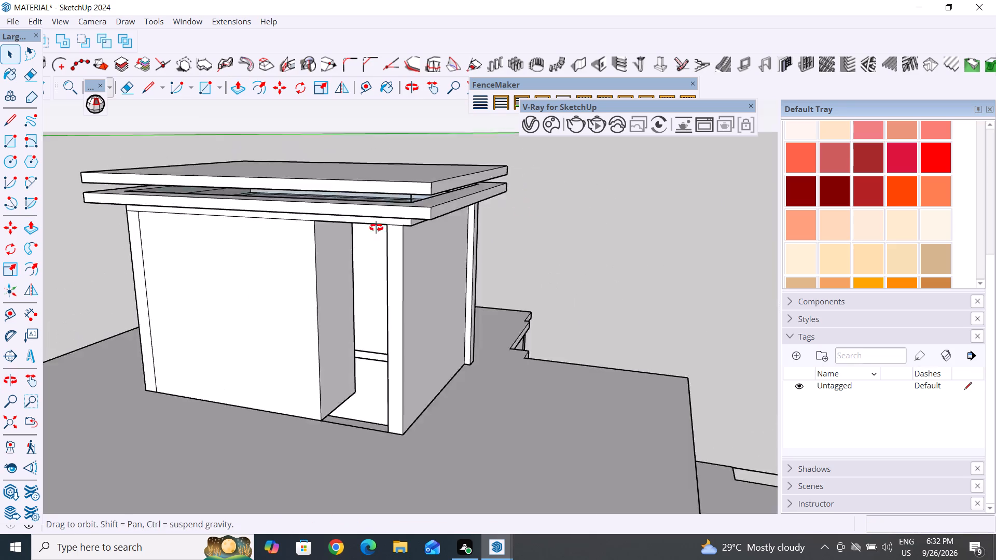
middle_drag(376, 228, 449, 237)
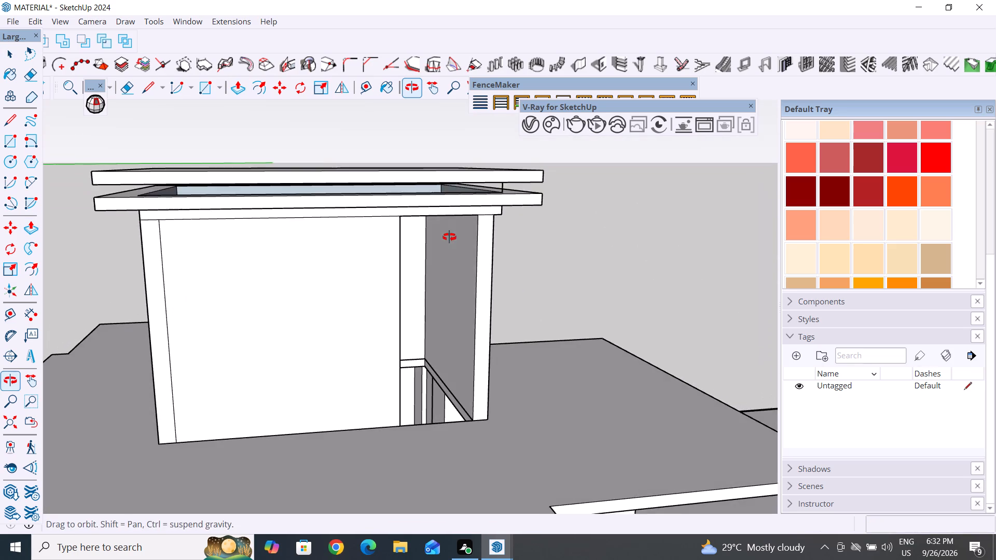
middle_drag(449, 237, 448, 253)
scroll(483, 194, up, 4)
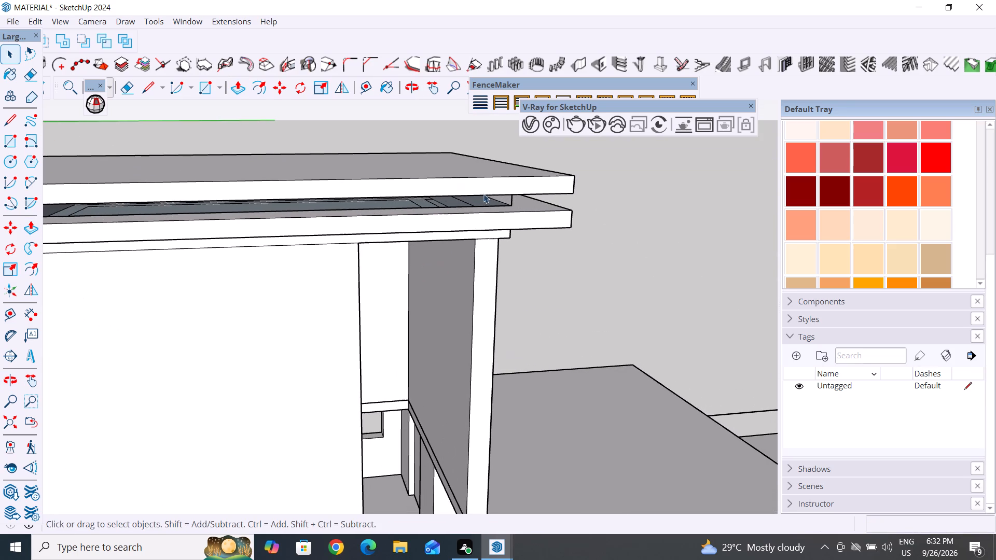
Undo the upper roof face's 6" raise and the preceding erasures of its inner outline edges.
key(ctrl+z)
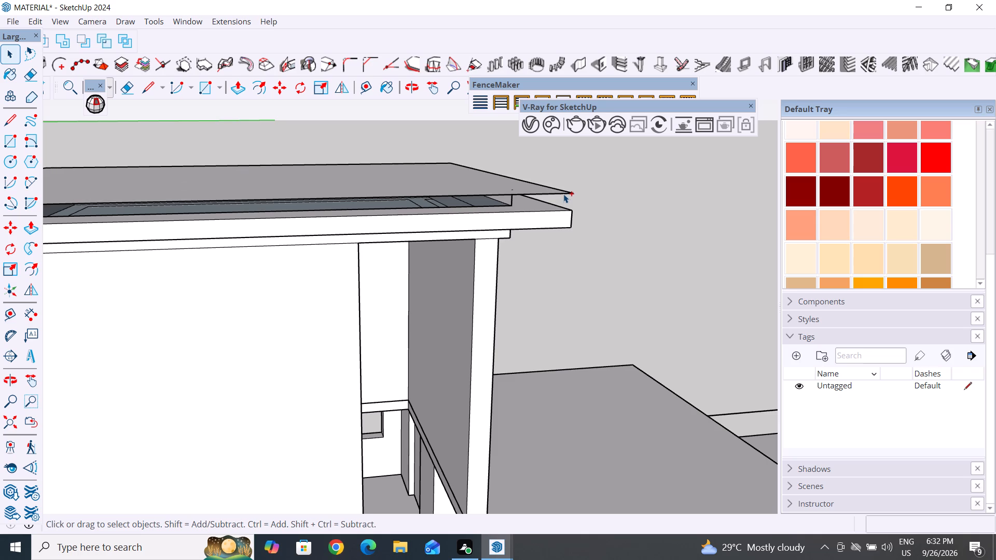
key(ctrl+z)
key(ctrl+z)
key(ctrl+z)
key(Escape)
key(ctrl+z)
key(ctrl+z)
key(ctrl+z)
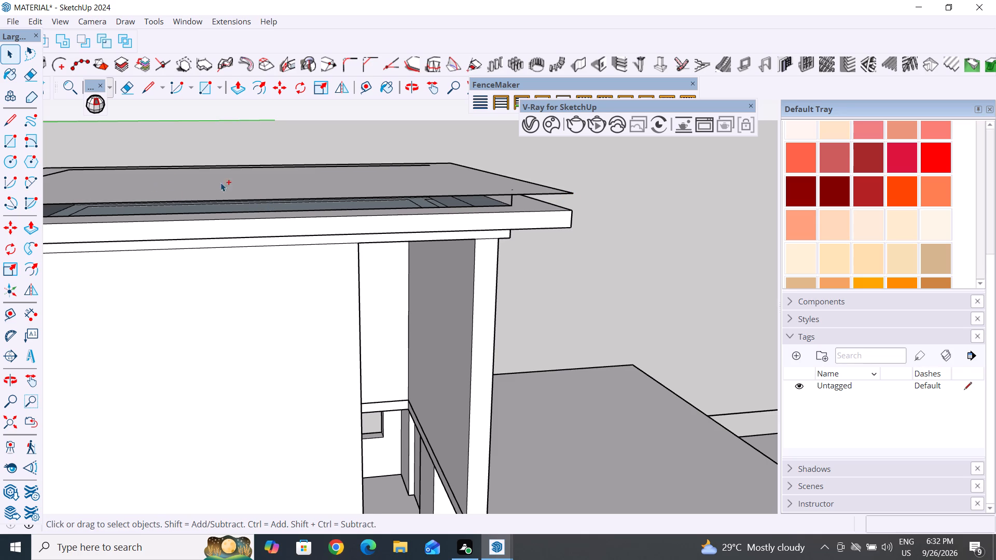
key(ctrl+z)
ctrl+drag(32, 111, 25, 102)
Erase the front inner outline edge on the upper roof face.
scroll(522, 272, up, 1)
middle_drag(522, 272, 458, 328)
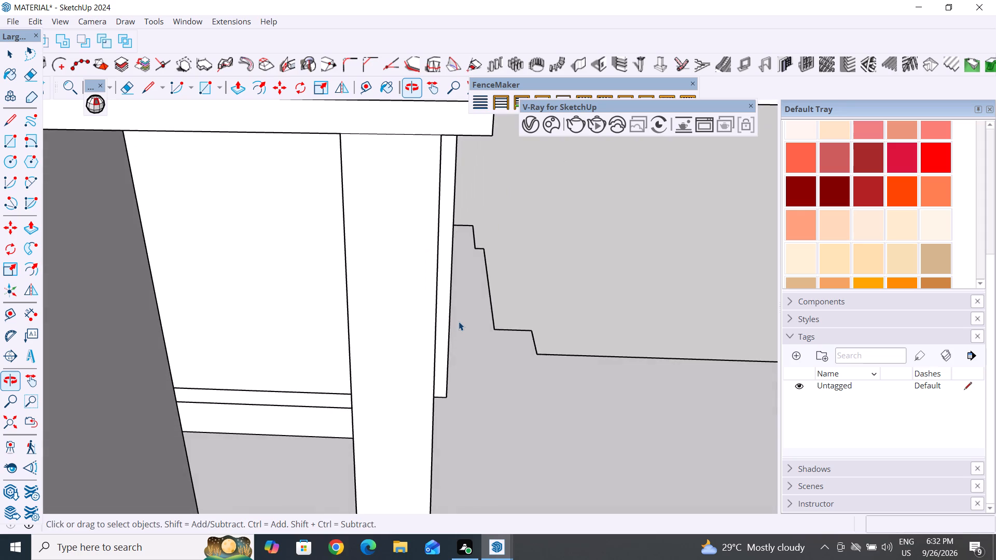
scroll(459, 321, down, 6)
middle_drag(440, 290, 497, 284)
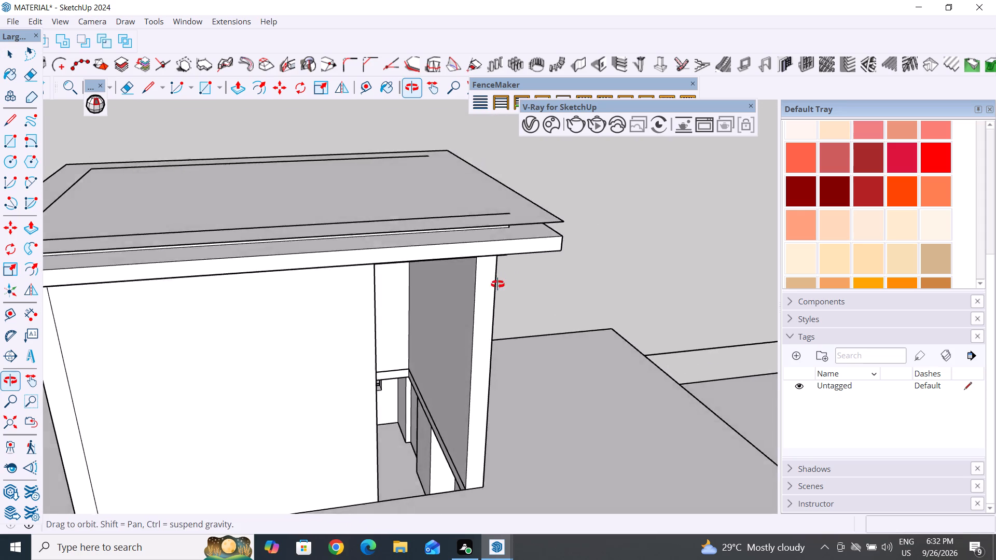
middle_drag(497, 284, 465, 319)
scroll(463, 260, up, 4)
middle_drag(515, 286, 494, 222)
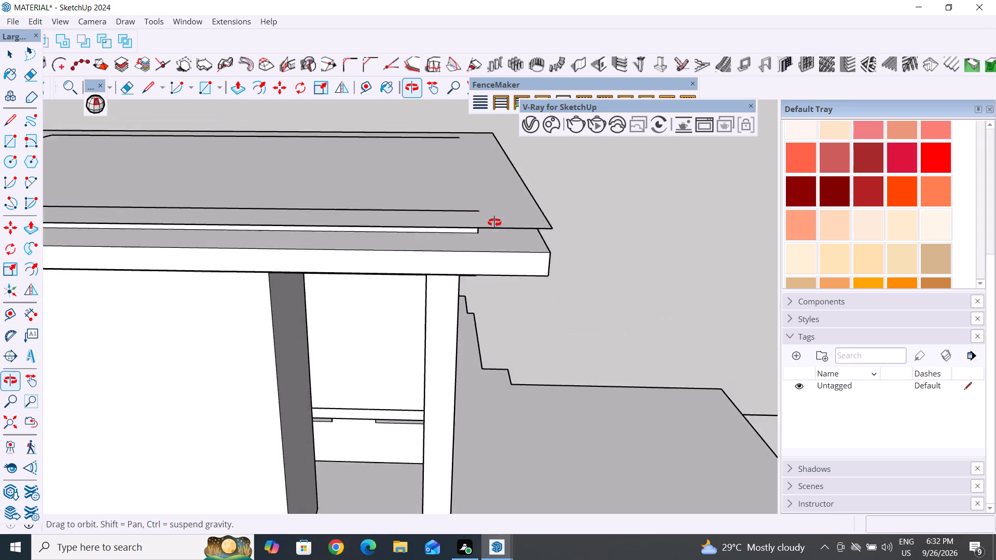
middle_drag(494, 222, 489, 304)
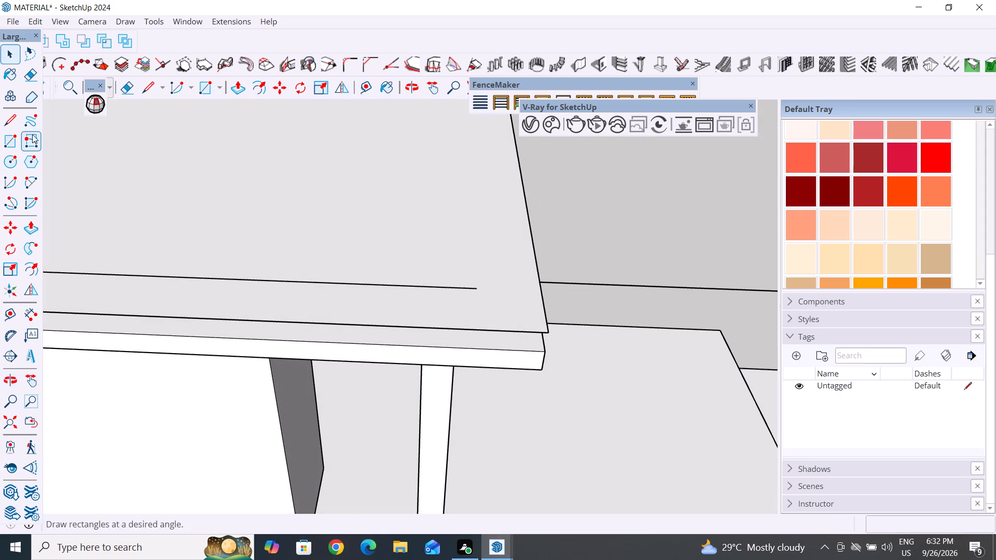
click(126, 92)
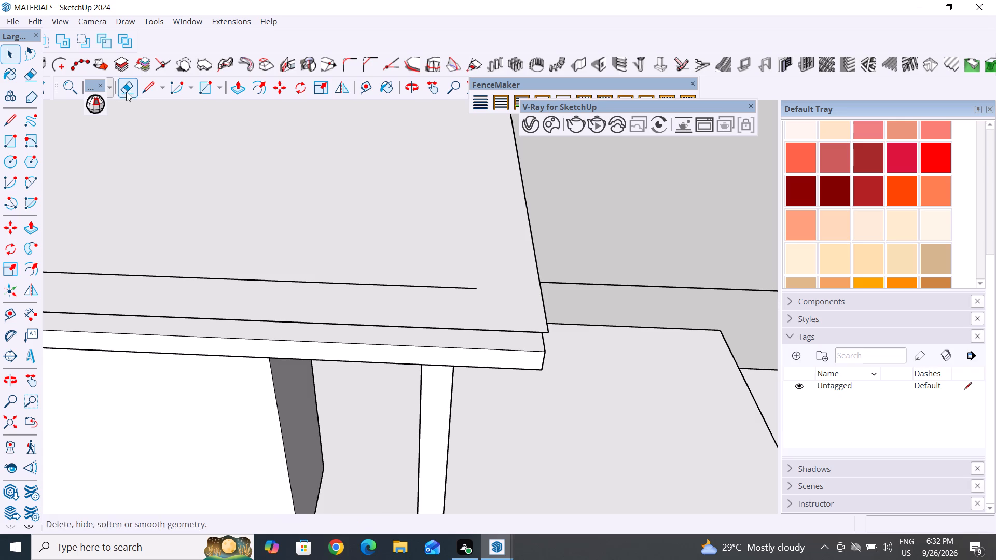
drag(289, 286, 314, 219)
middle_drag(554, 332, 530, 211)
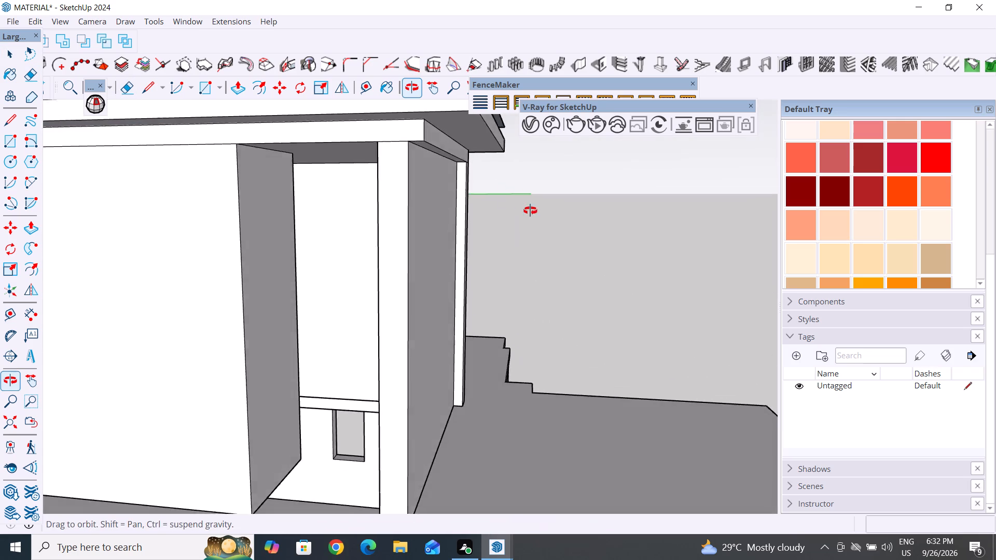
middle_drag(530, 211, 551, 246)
Undo the edge erasures back to the complete inner outline on the upper roof face.
key(ctrl+z)
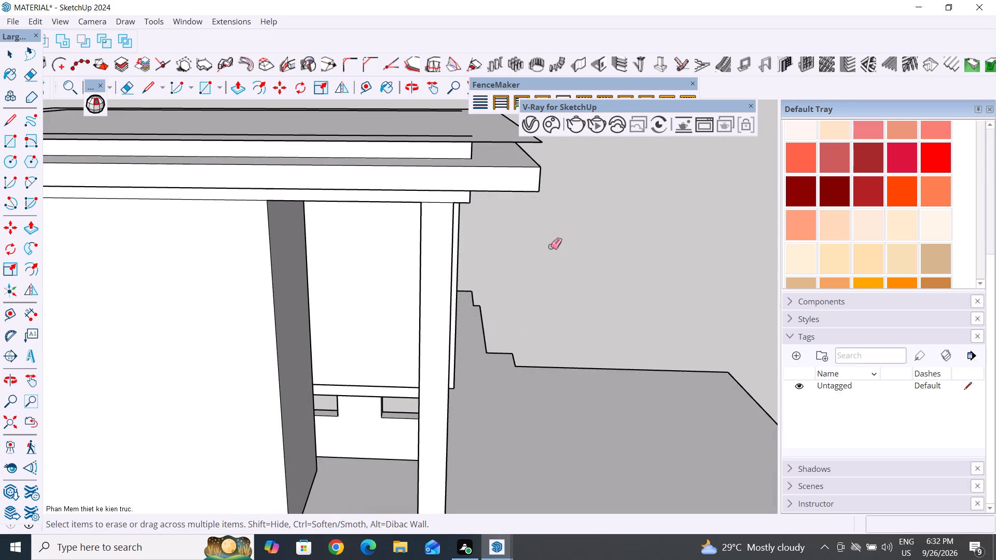
key(ctrl+z)
key(ctrl+z)
ctrl+drag(546, 246, 433, 190)
click(8, 55)
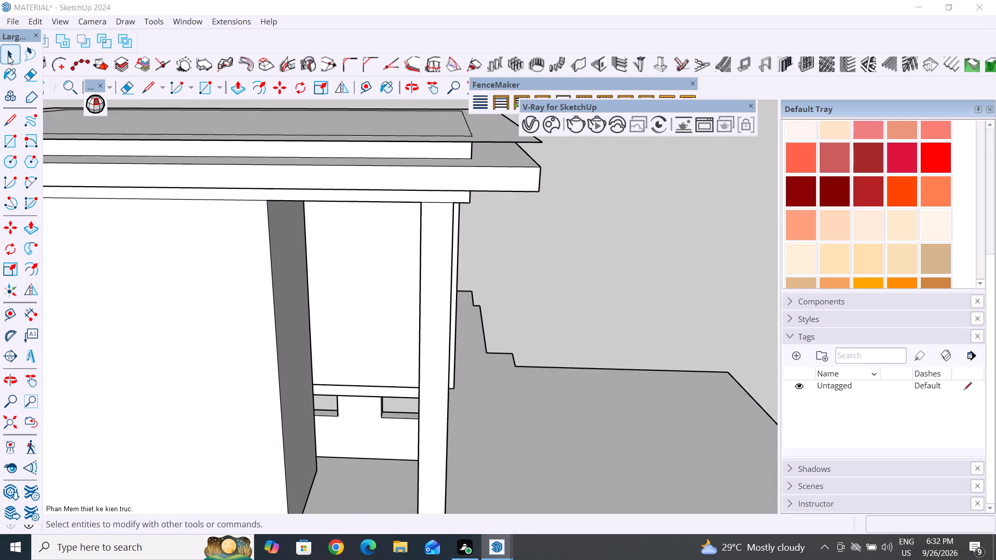
Examine the upper roof's inner face and surrounding border by selecting each in turn.
middle_drag(572, 257, 536, 330)
scroll(561, 335, down, 5)
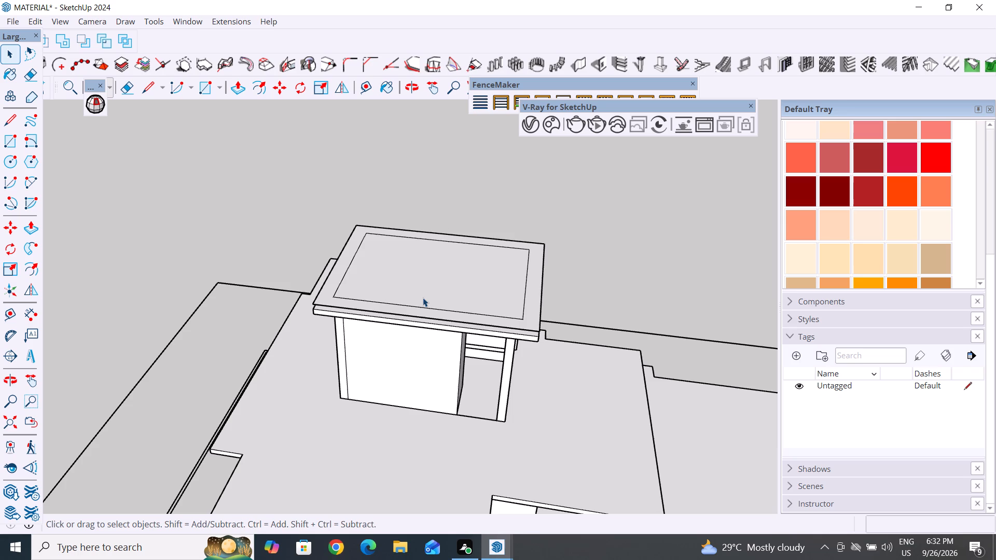
double_click(434, 282)
click(434, 282)
click(434, 282)
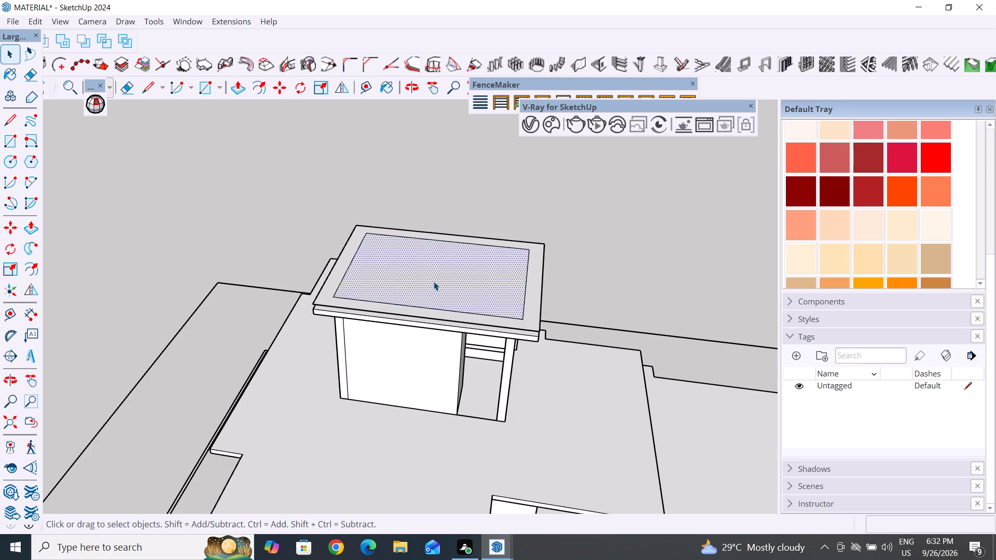
shift+click(475, 323)
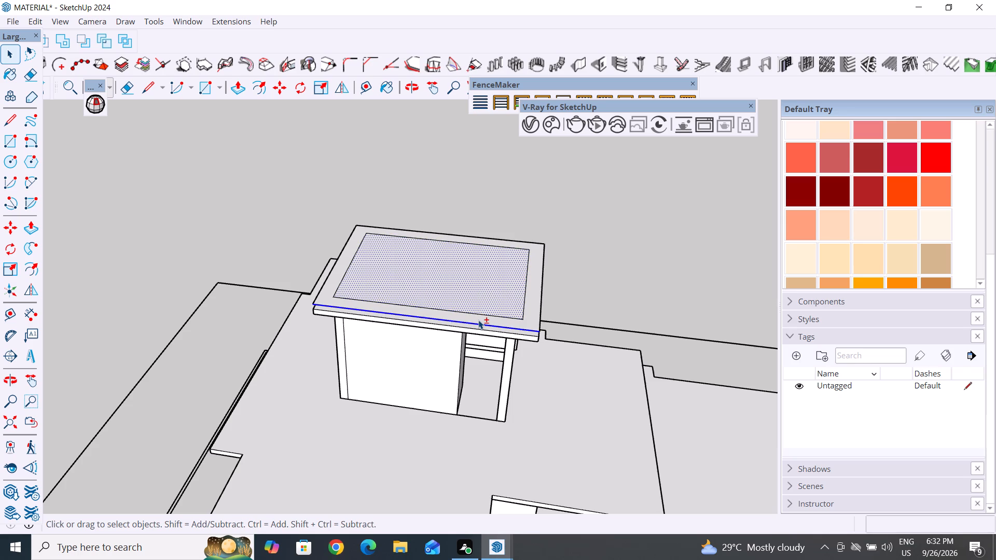
shift+click(478, 320)
click(623, 278)
click(529, 312)
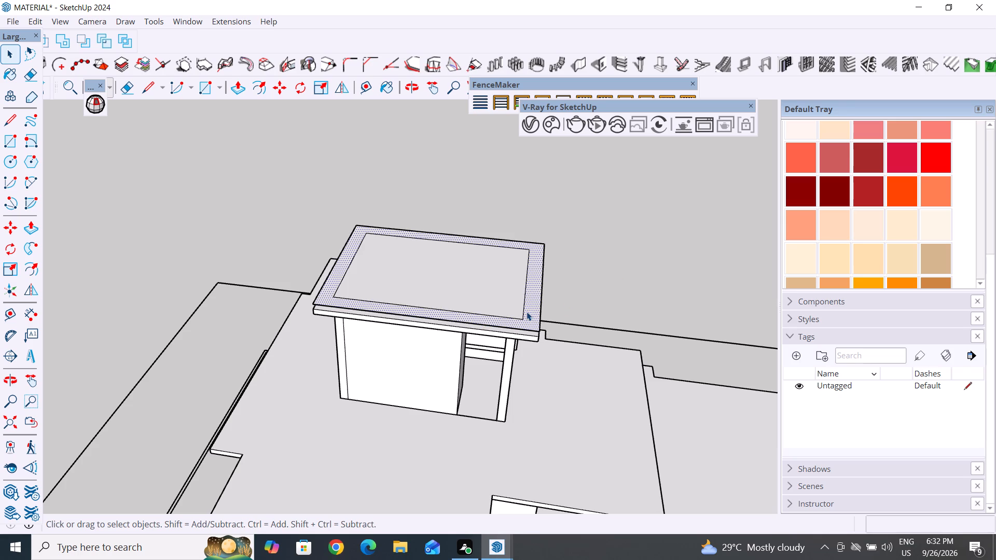
shift+click(467, 287)
Push/Pull the border face around the upper roof's inner outline up by 6".
click(244, 90)
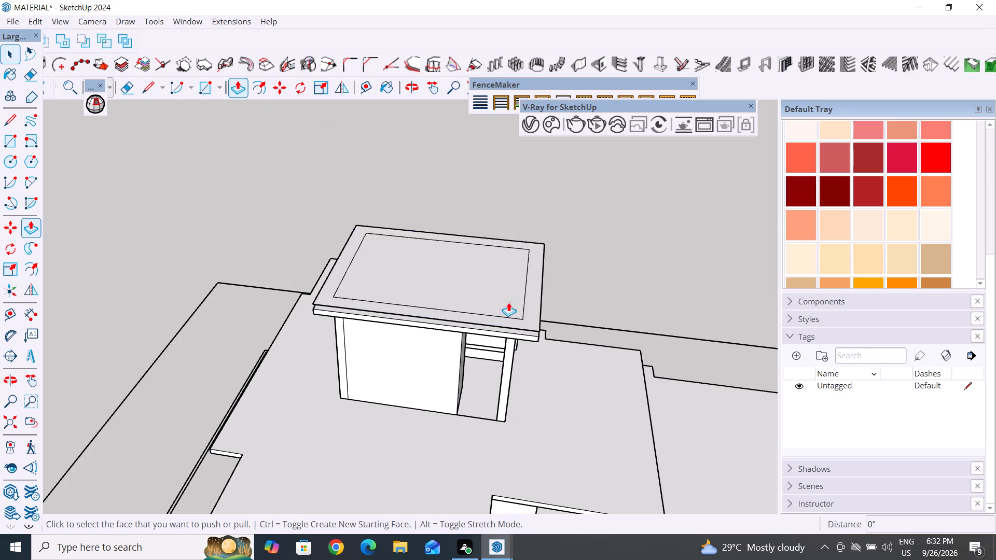
scroll(534, 325, up, 5)
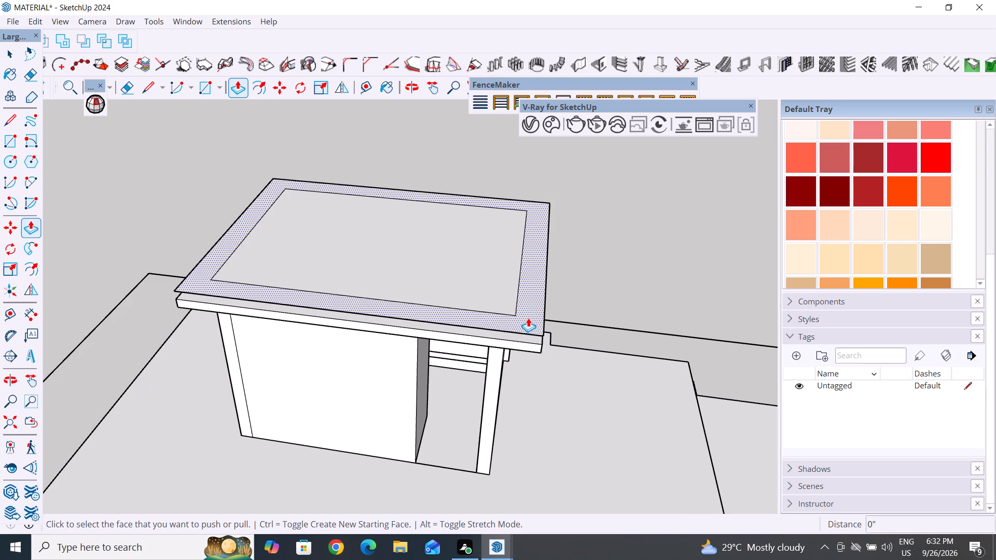
click(528, 318)
middle_drag(529, 310, 518, 204)
scroll(529, 310, up, 1)
text(6")
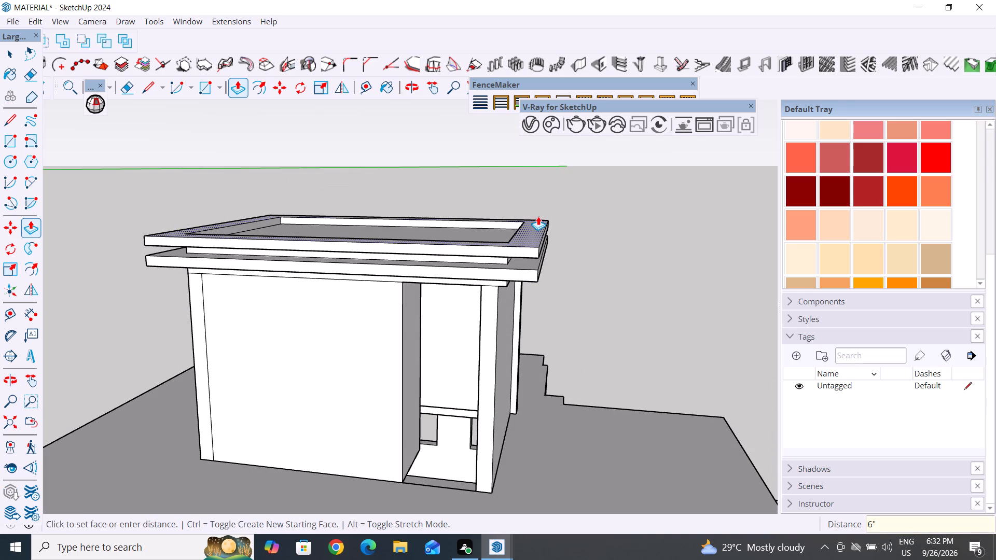
key(Return)
Push/Pull the recessed inner face of the upper roof up by the same 6", flush with its border.
middle_drag(470, 221, 448, 306)
double_click(471, 265)
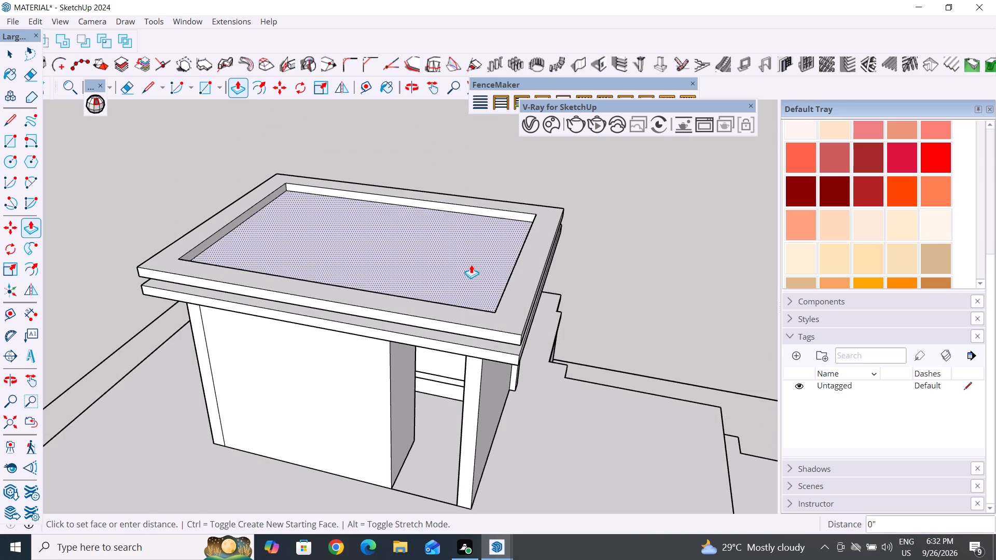
click(8, 54)
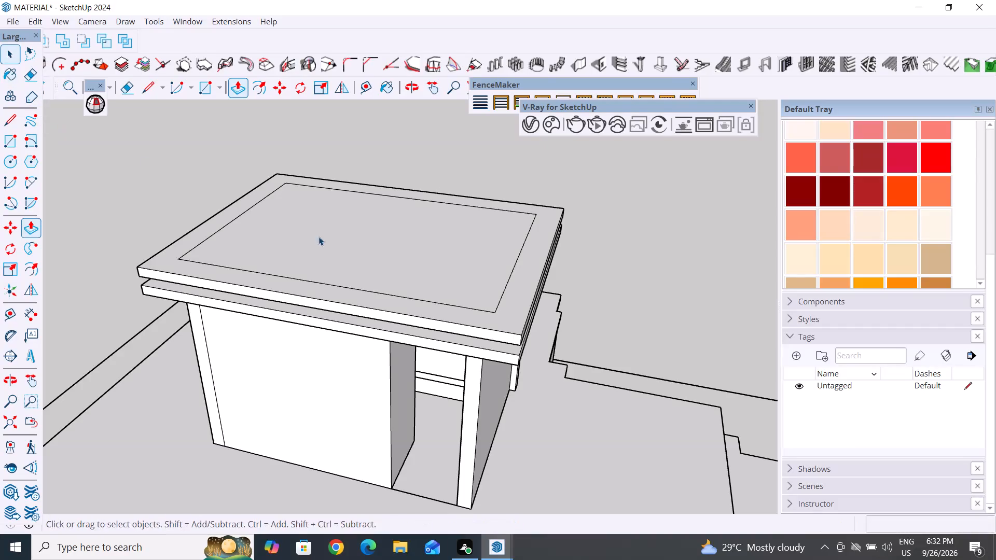
Erase the four inner outline edges on top of the upper roof slab to make one continuous surface.
middle_drag(340, 261, 479, 309)
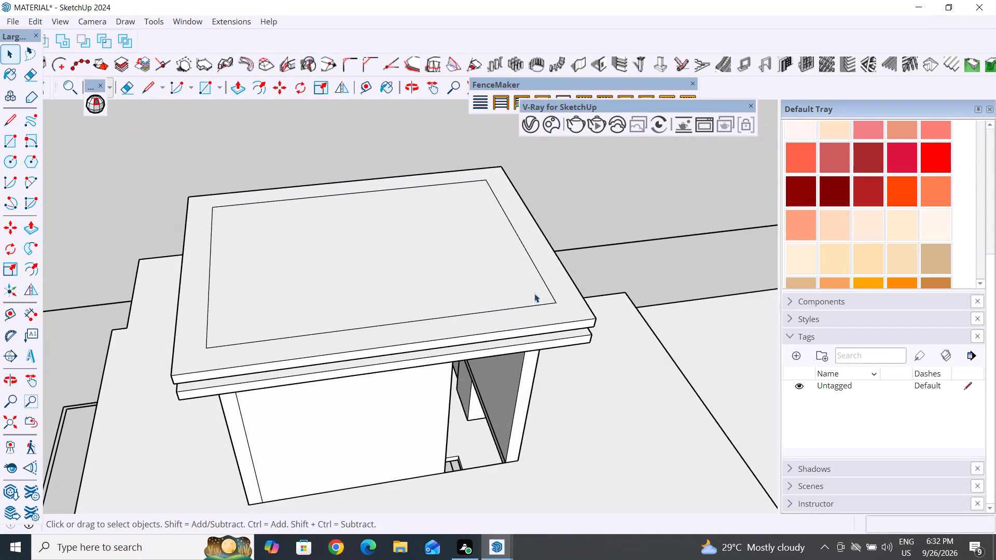
click(136, 88)
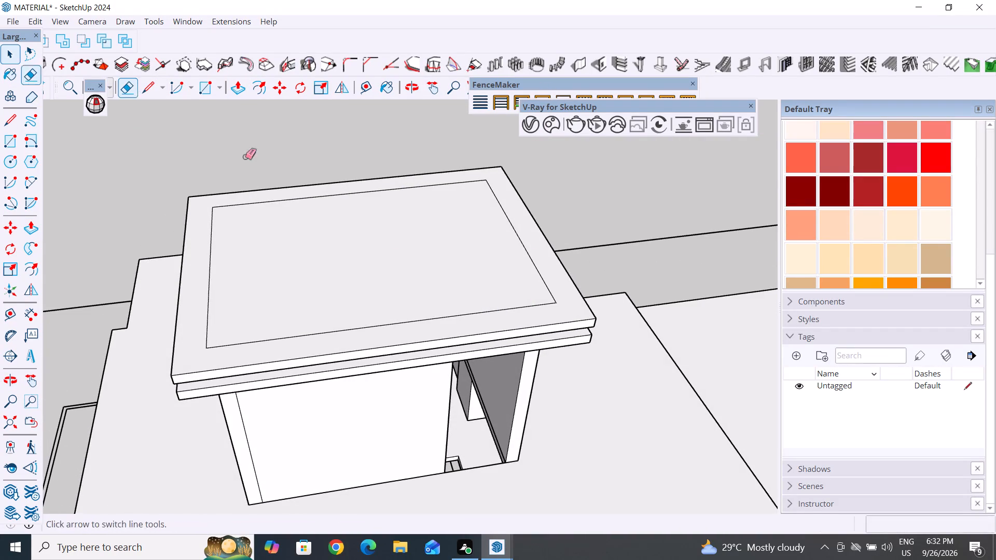
drag(521, 312, 541, 247)
middle_drag(665, 338, 499, 187)
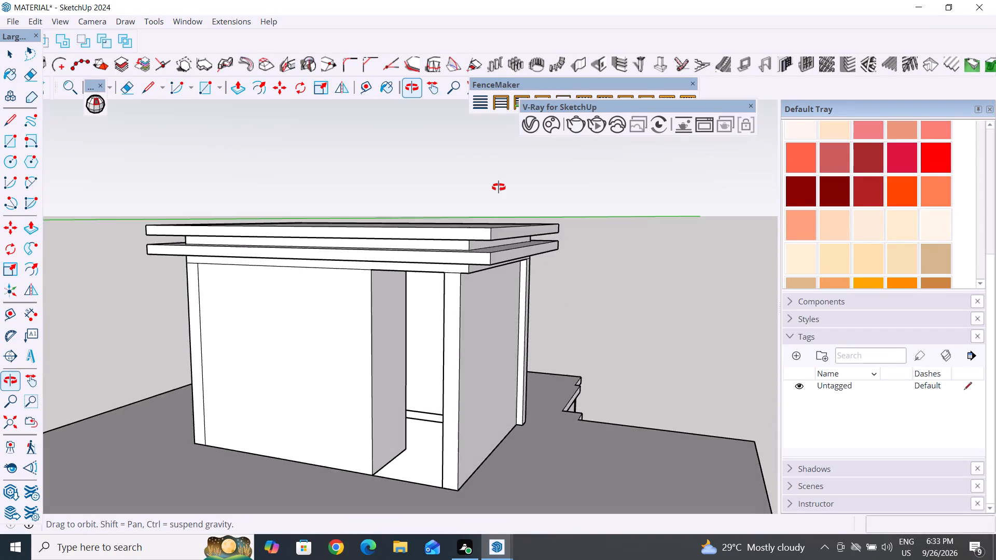
middle_drag(499, 187, 624, 339)
drag(195, 276, 278, 288)
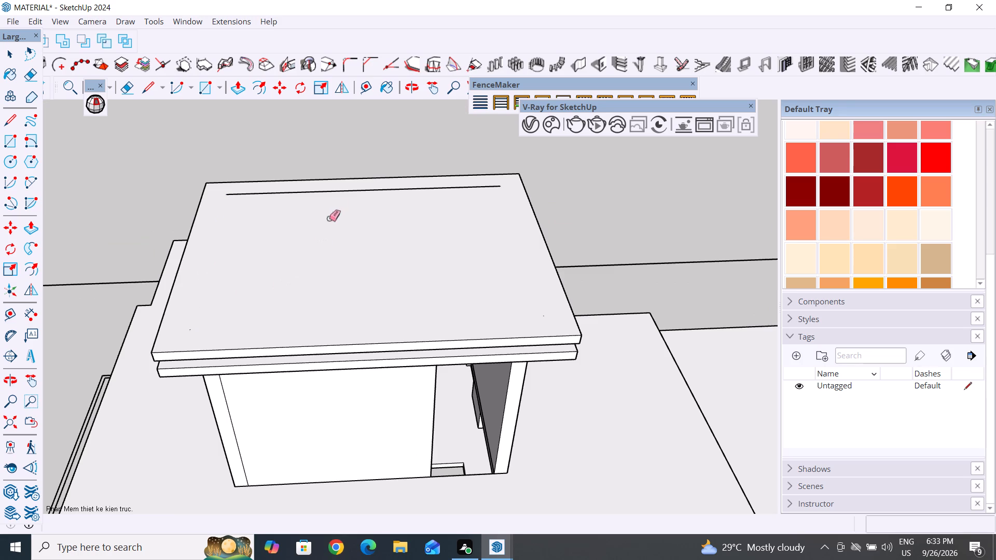
drag(341, 184, 337, 235)
middle_drag(526, 339, 483, 200)
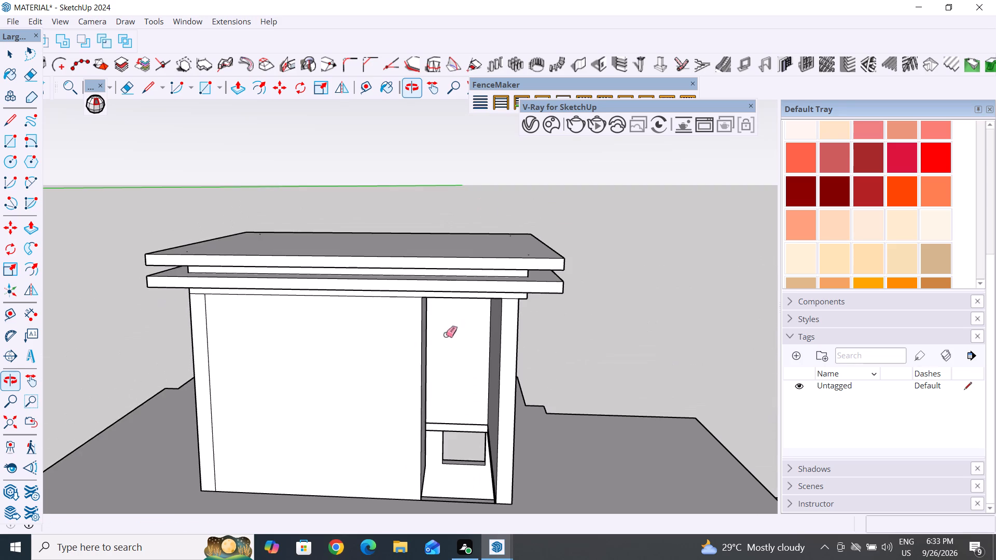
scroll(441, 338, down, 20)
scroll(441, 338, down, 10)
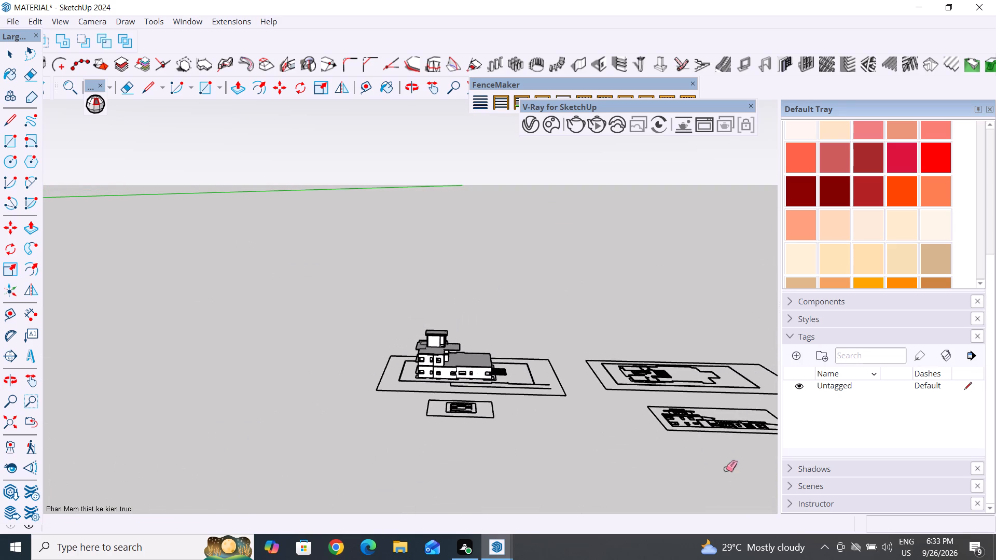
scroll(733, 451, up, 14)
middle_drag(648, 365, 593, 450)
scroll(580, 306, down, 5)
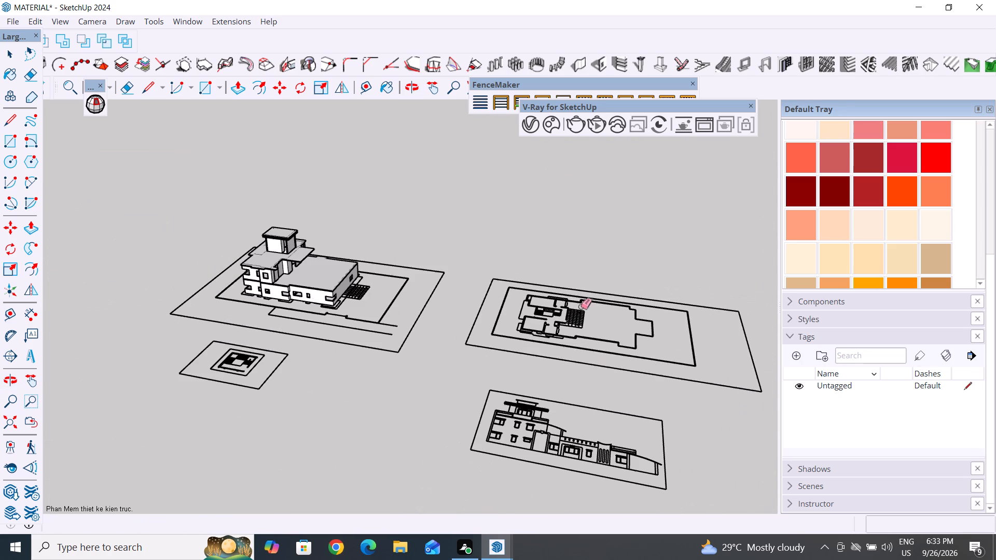
Draw an 11' by 3" rectangle over the thin top cap of the tower in the front elevation drawing.
click(11, 53)
scroll(575, 424, up, 5)
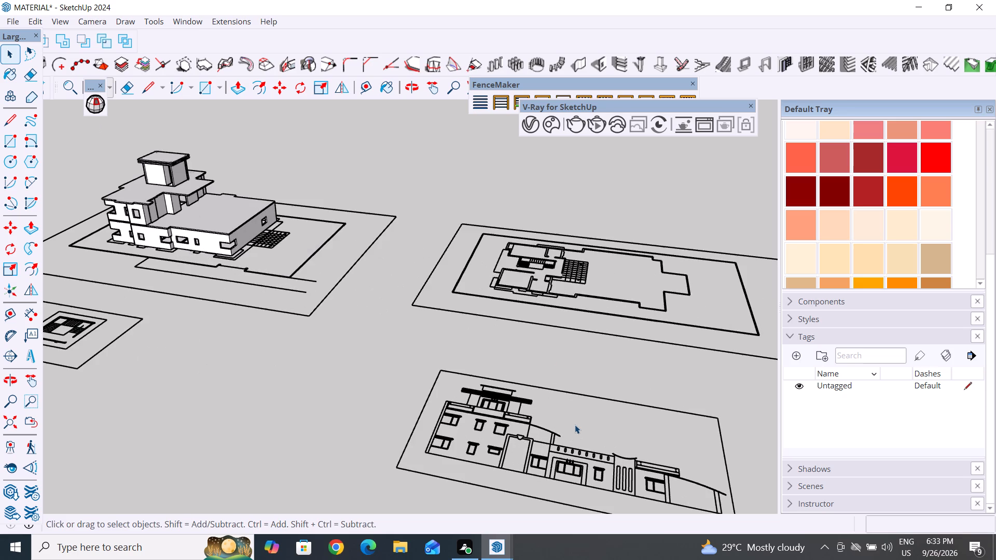
middle_drag(591, 427, 606, 486)
scroll(599, 462, up, 1)
scroll(523, 293, down, 6)
scroll(535, 428, up, 9)
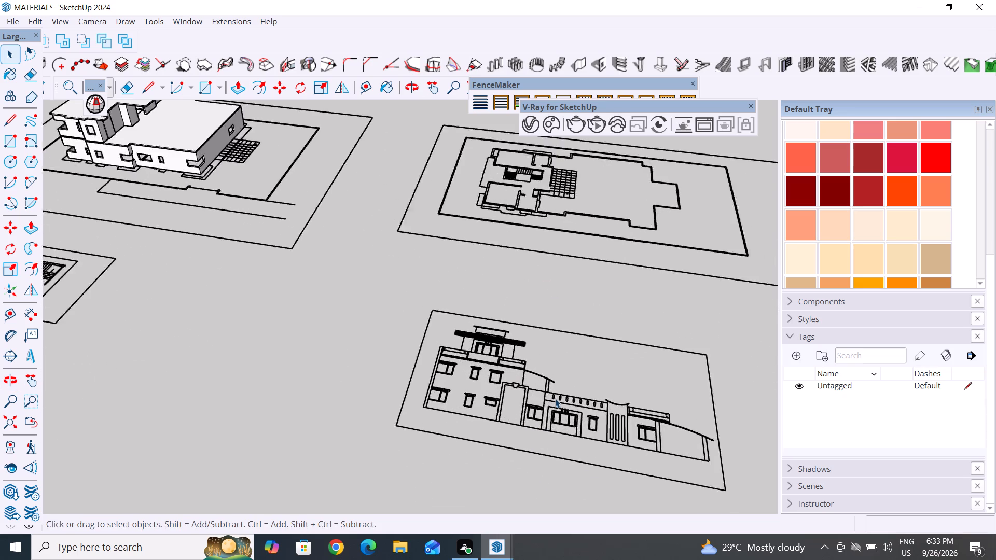
scroll(555, 399, up, 3)
scroll(485, 396, up, 1)
middle_drag(498, 427, 605, 457)
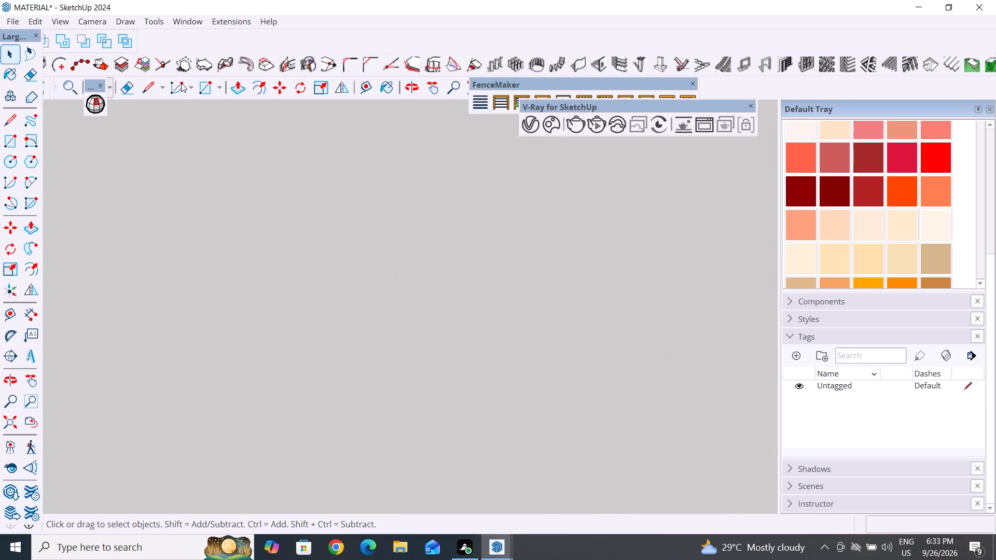
scroll(351, 342, down, 8)
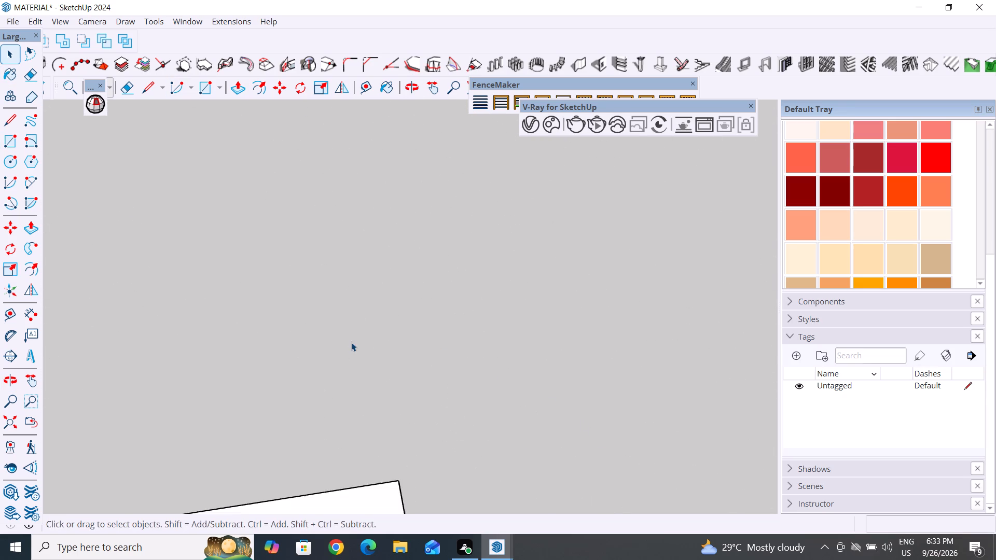
click(13, 424)
scroll(467, 292, down, 11)
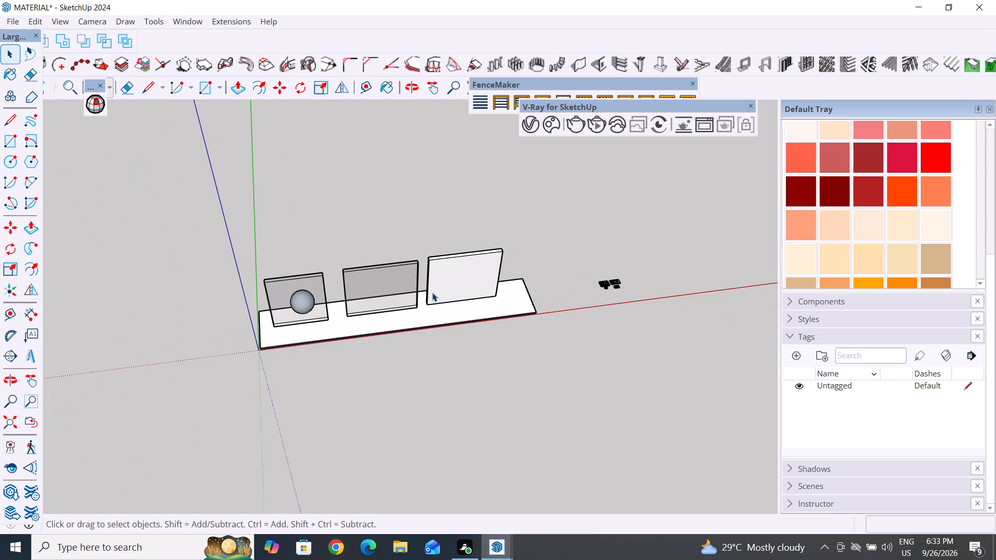
scroll(432, 292, down, 3)
scroll(538, 311, up, 20)
scroll(538, 311, up, 17)
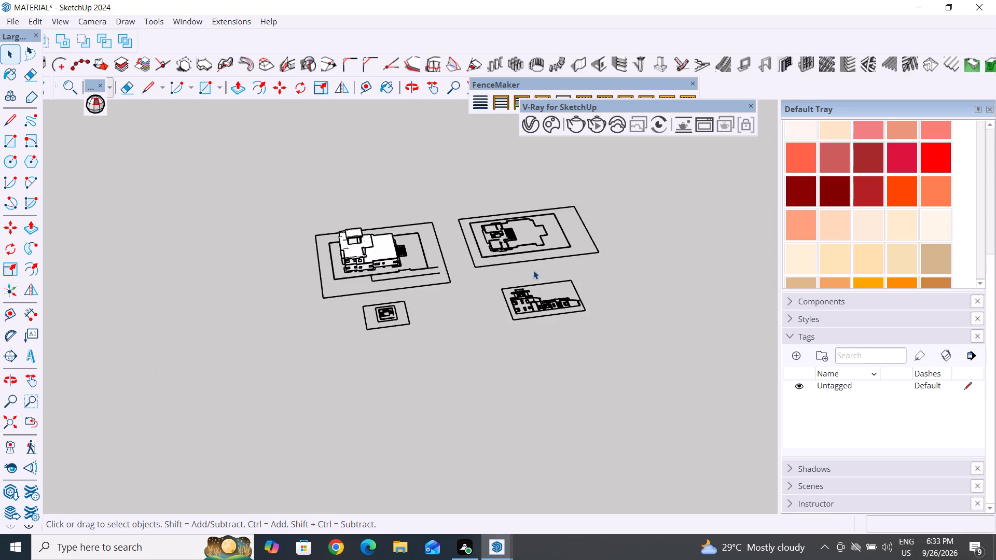
scroll(533, 270, up, 13)
scroll(648, 369, up, 1)
middle_drag(647, 369, 556, 370)
scroll(414, 388, up, 5)
middle_drag(422, 443, 446, 457)
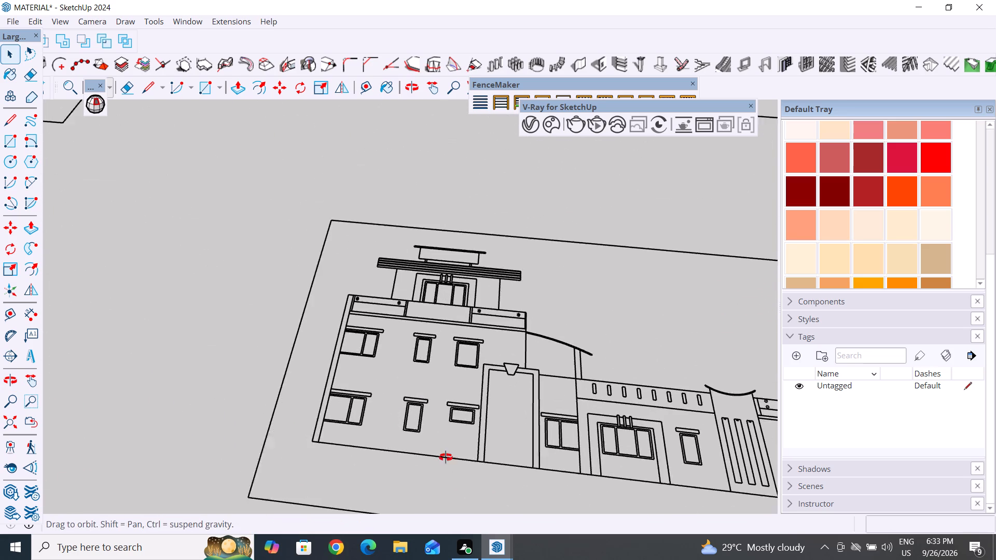
middle_drag(446, 457, 495, 537)
middle_drag(462, 293, 462, 408)
scroll(441, 193, up, 6)
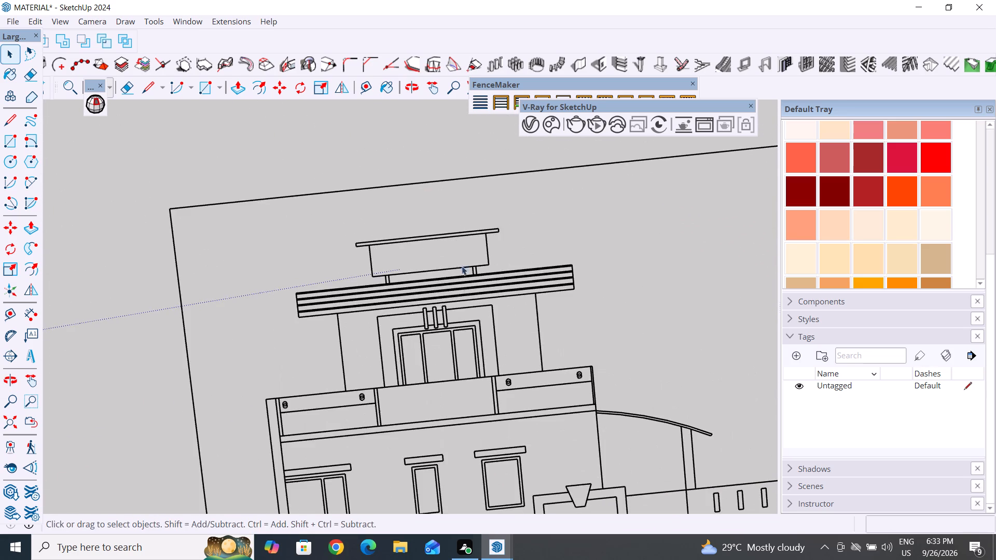
middle_drag(464, 297, 453, 382)
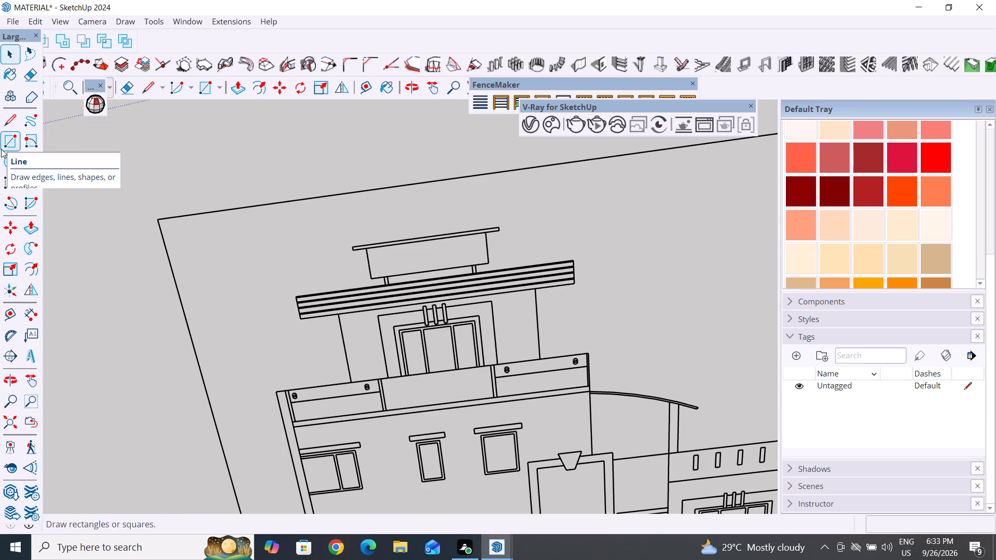
click(1, 141)
scroll(349, 246, up, 12)
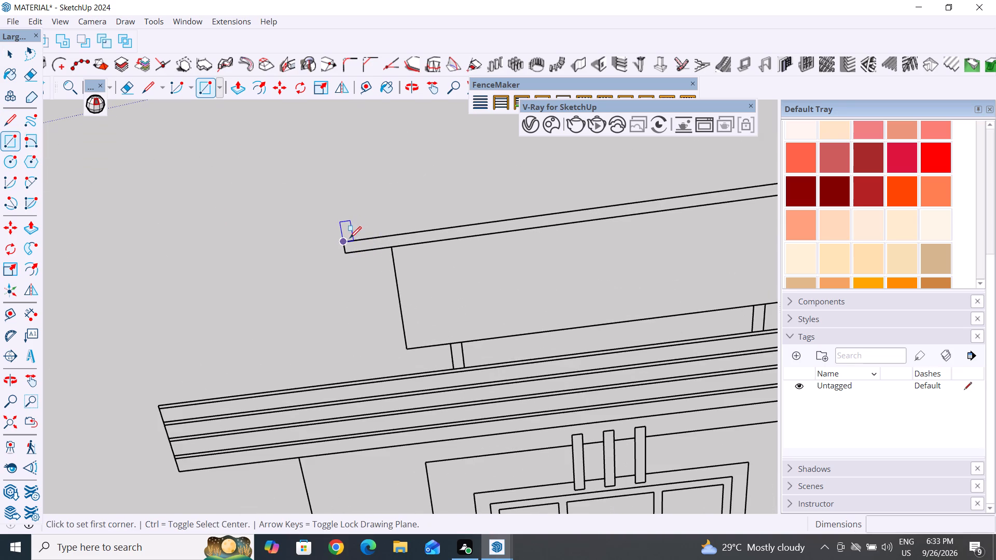
click(348, 239)
scroll(348, 239, down, 6)
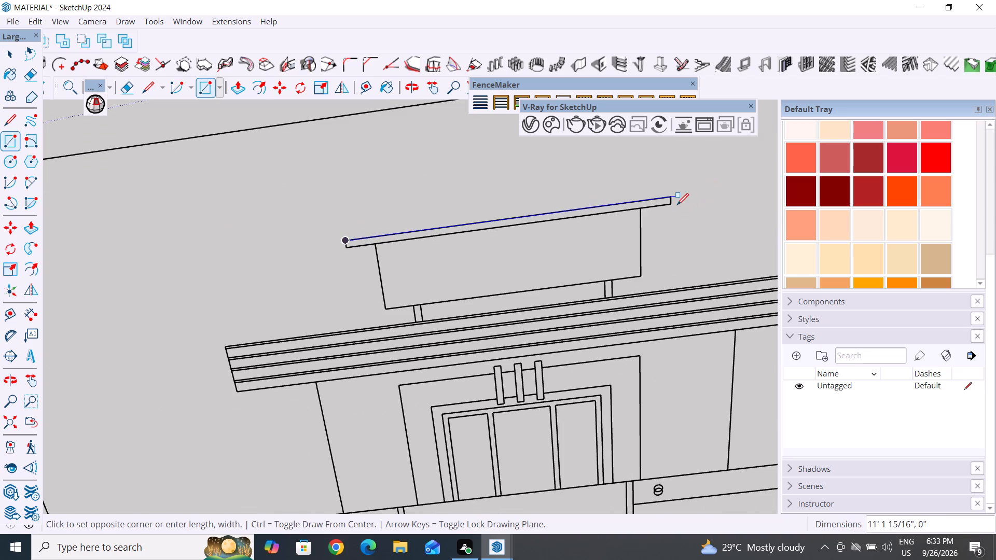
click(669, 206)
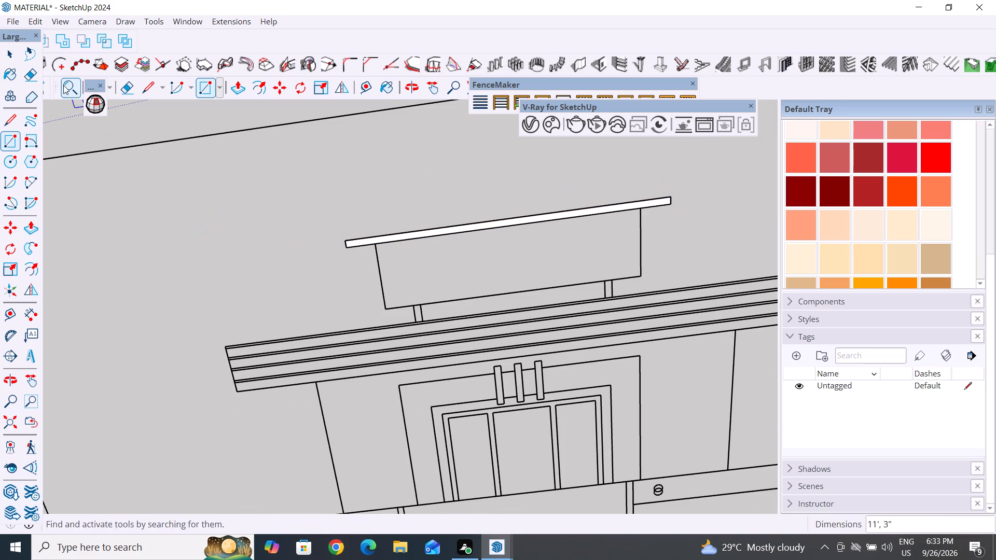
Push/Pull the thin cap rectangle out of the elevation drawing by about 7' 9 7/8".
click(10, 53)
click(390, 239)
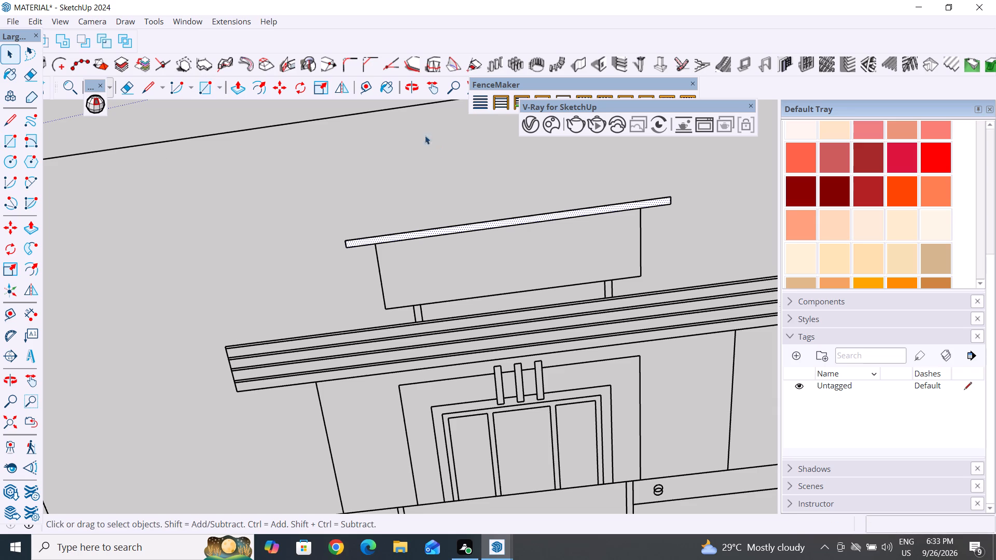
click(241, 86)
middle_drag(265, 363, 487, 136)
middle_drag(448, 337, 445, 158)
click(451, 277)
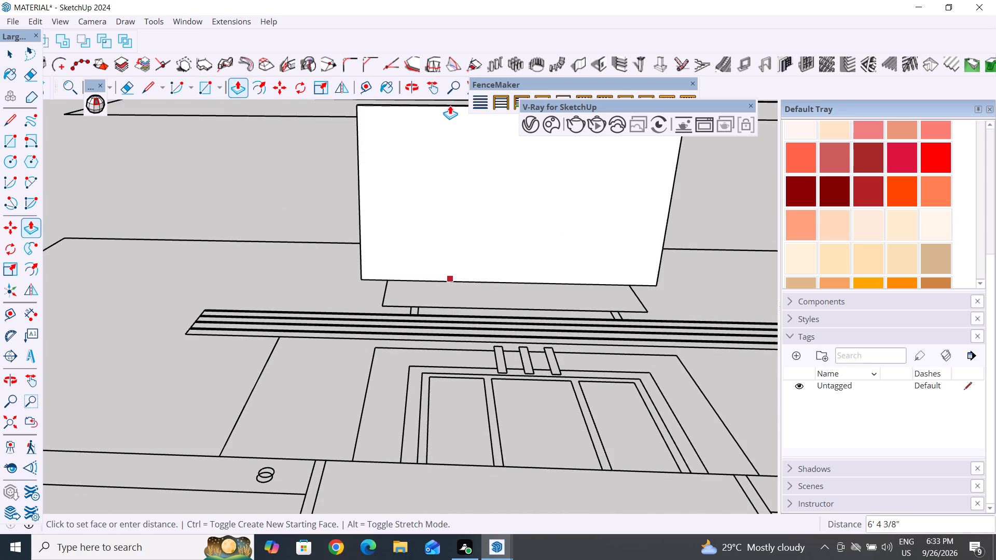
scroll(428, 110, down, 3)
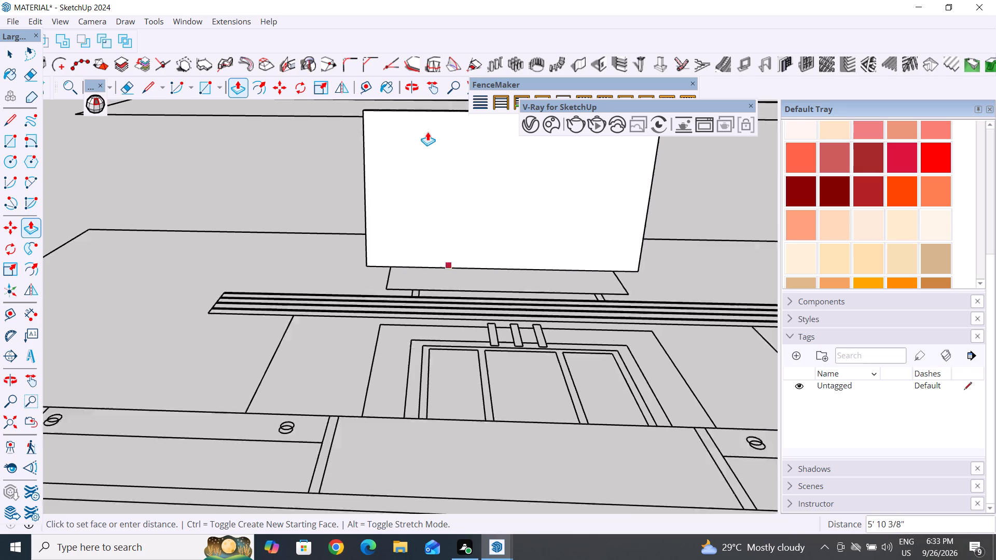
scroll(427, 132, down, 7)
middle_drag(449, 161, 481, 288)
scroll(459, 128, down, 3)
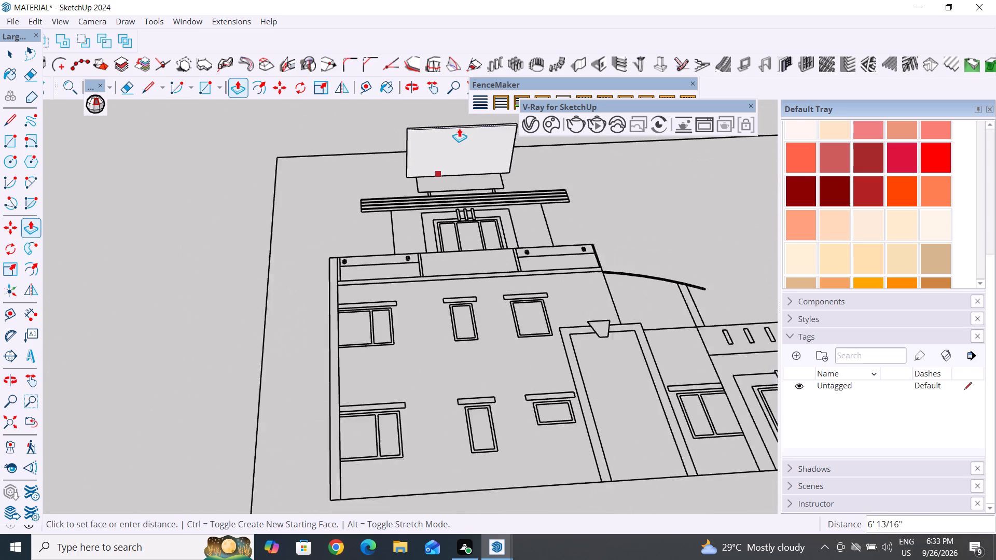
scroll(459, 128, down, 3)
click(452, 116)
Make the whole extruded cap slab into a group.
click(10, 52)
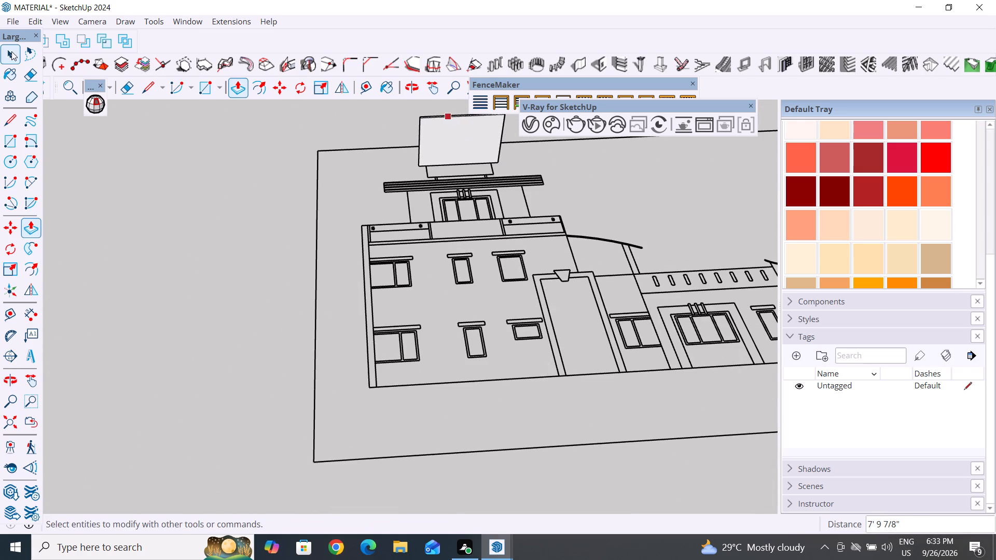
middle_drag(260, 435, 483, 445)
triple_click(335, 135)
right_click(335, 135)
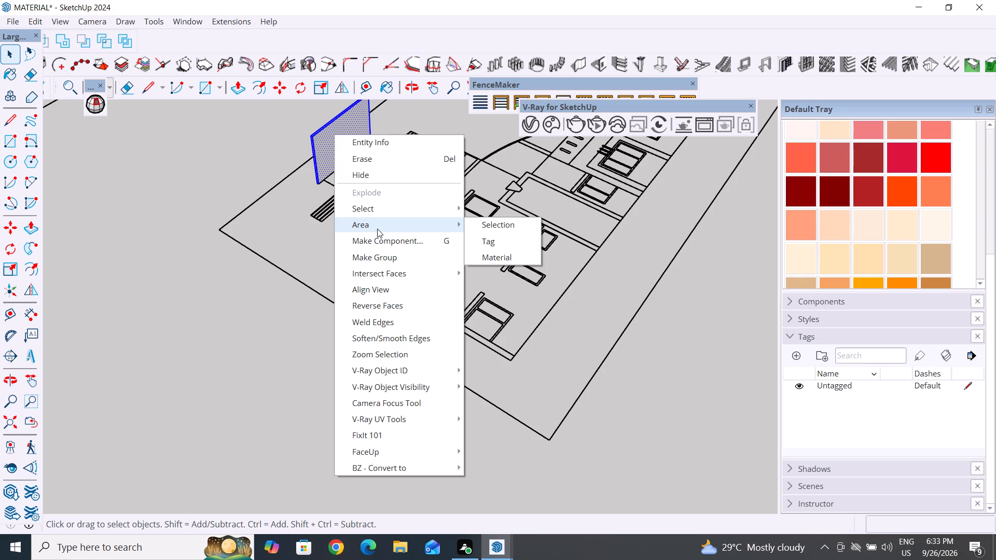
click(385, 260)
Draw a rectangle about 9' 3/8" by 2' 5 1/4" over the elevation's roof block directly below the cap slab.
middle_drag(536, 268, 422, 262)
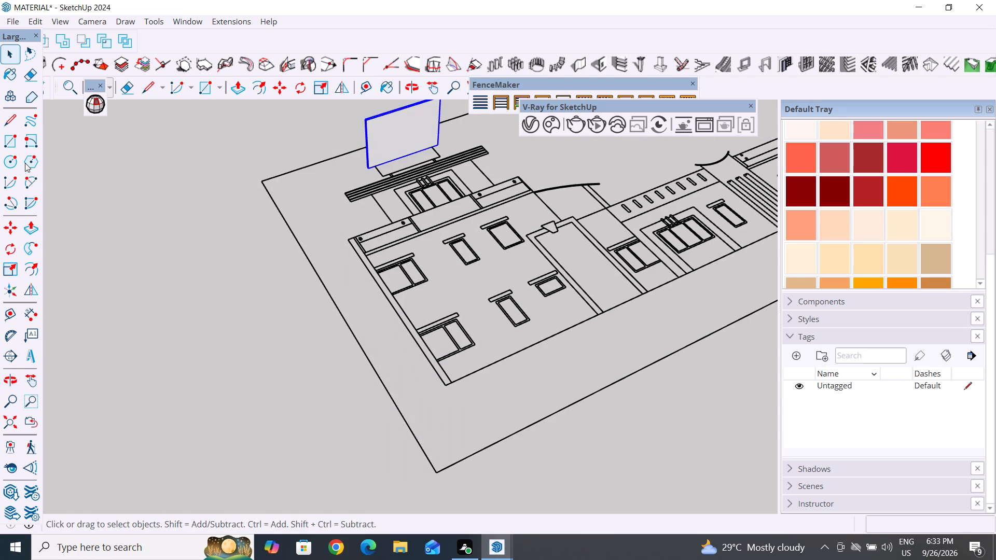
click(5, 141)
scroll(406, 159, up, 14)
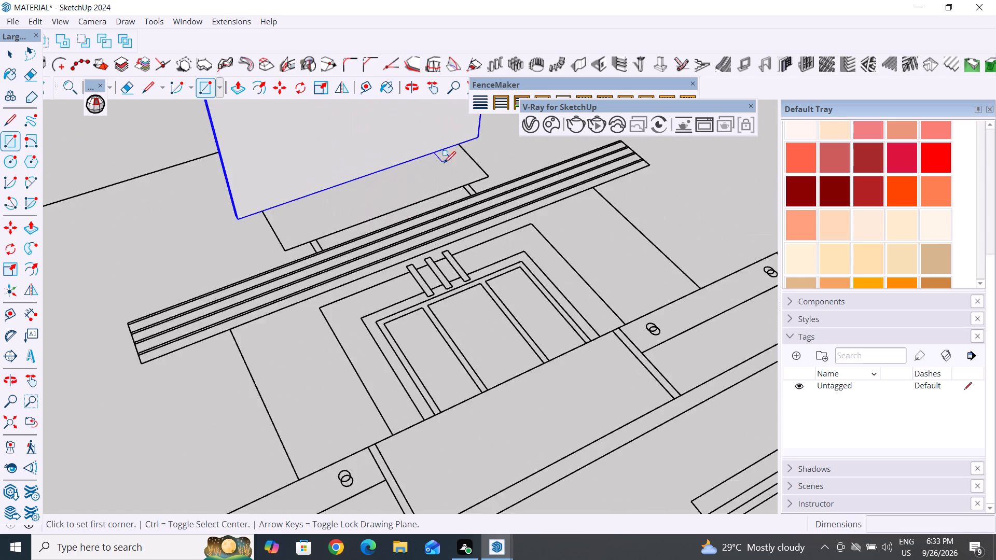
scroll(444, 163, up, 5)
scroll(471, 190, down, 5)
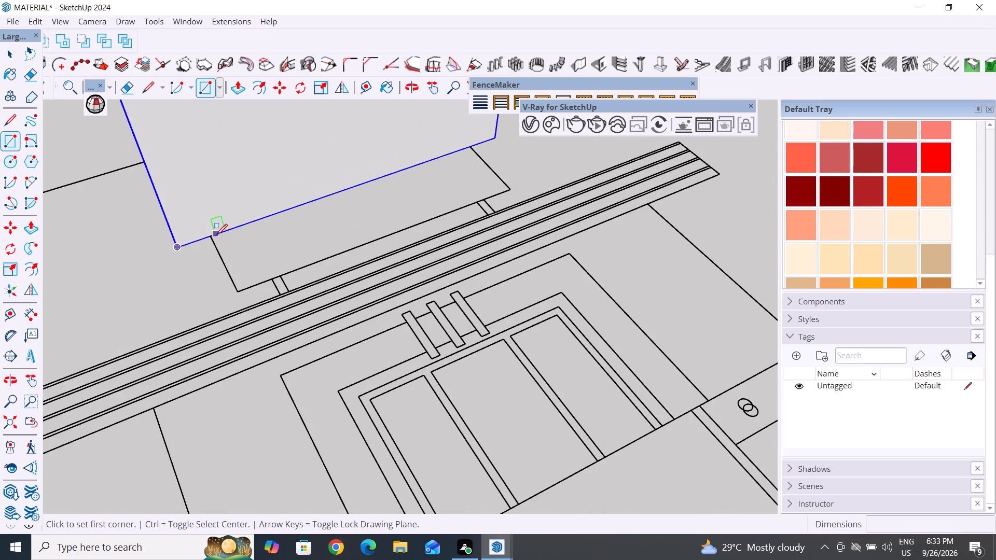
click(210, 235)
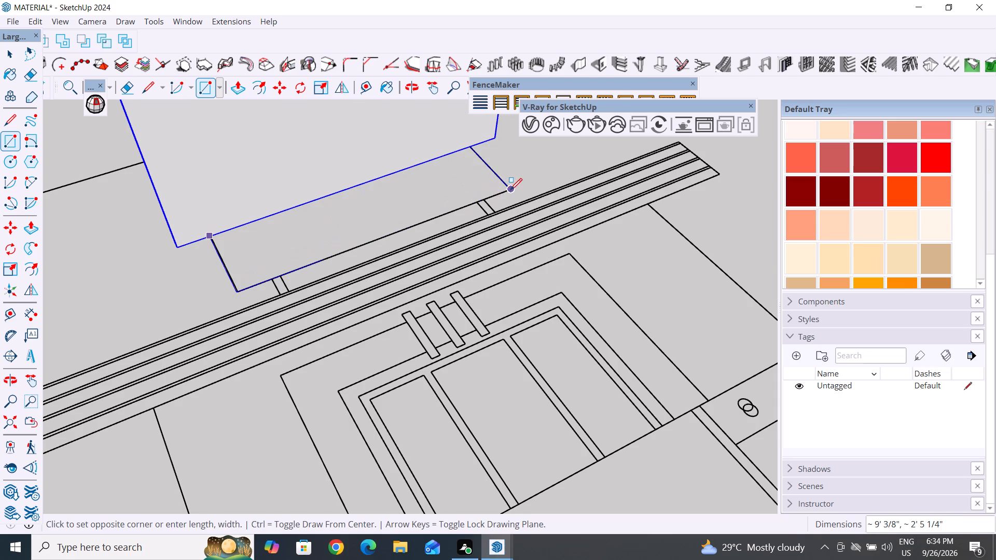
click(510, 190)
Push/Pull the roof block rectangle out of the elevation drawing by about 6' 6 13/16".
click(9, 53)
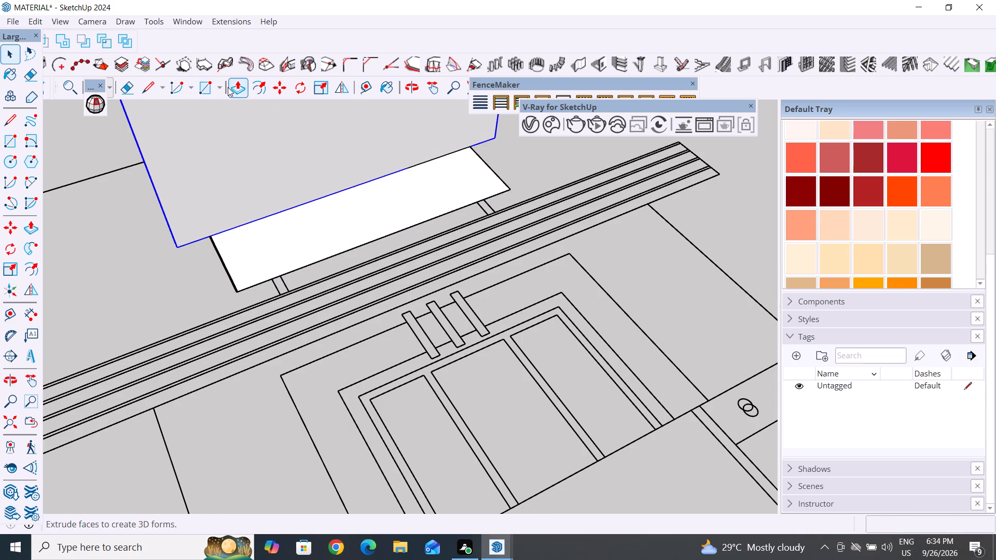
click(228, 87)
click(241, 86)
click(273, 260)
scroll(398, 188, down, 3)
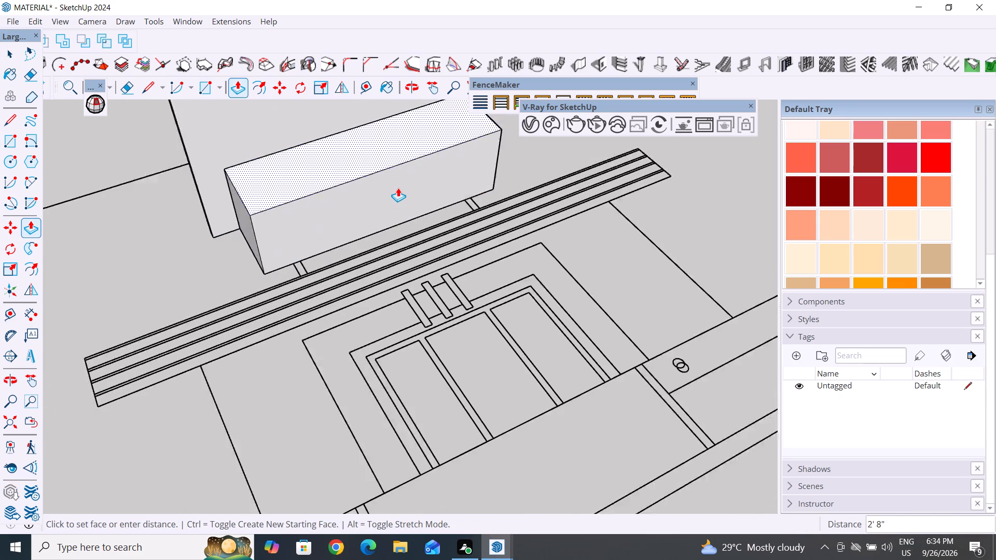
scroll(398, 188, down, 8)
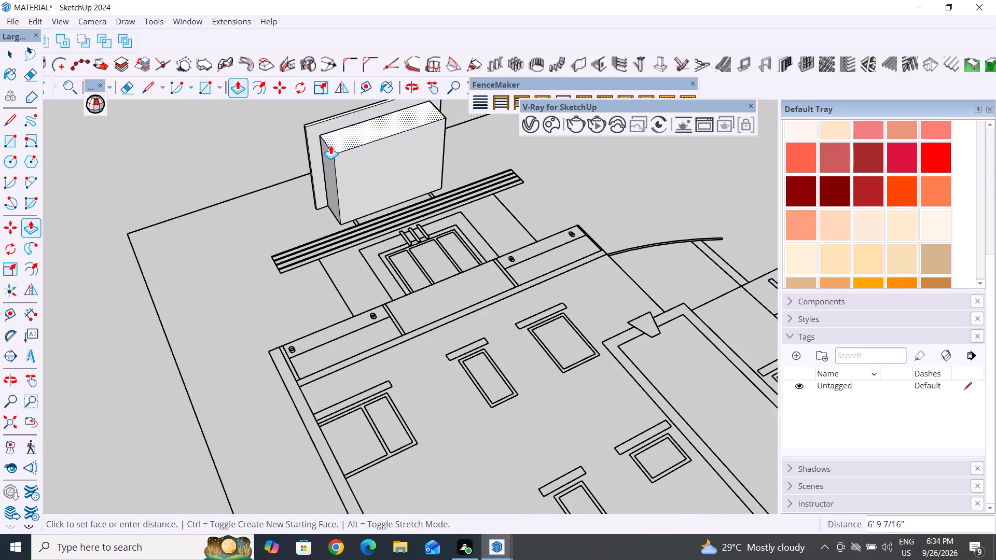
click(330, 148)
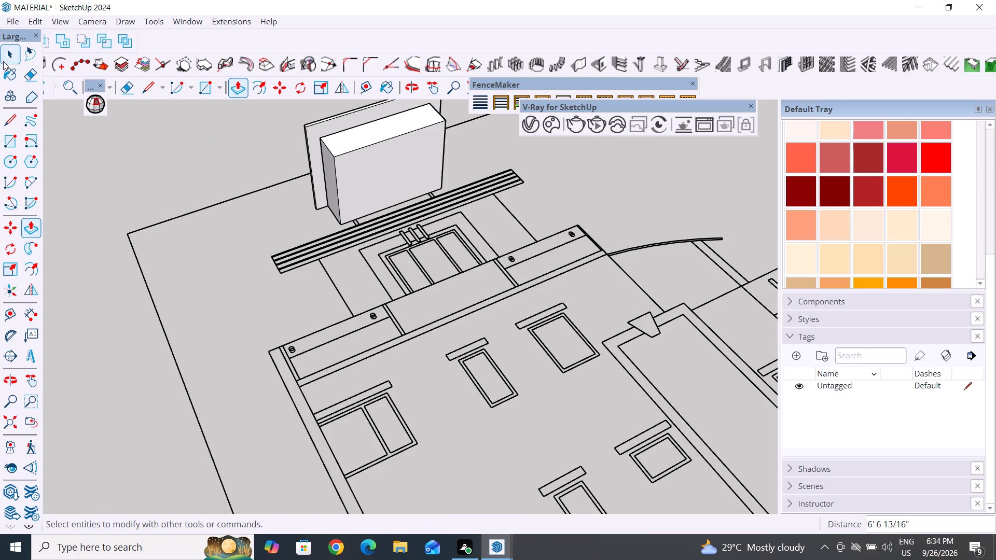
Make the whole extruded roof block into a group.
click(7, 56)
triple_click(403, 170)
right_click(403, 170)
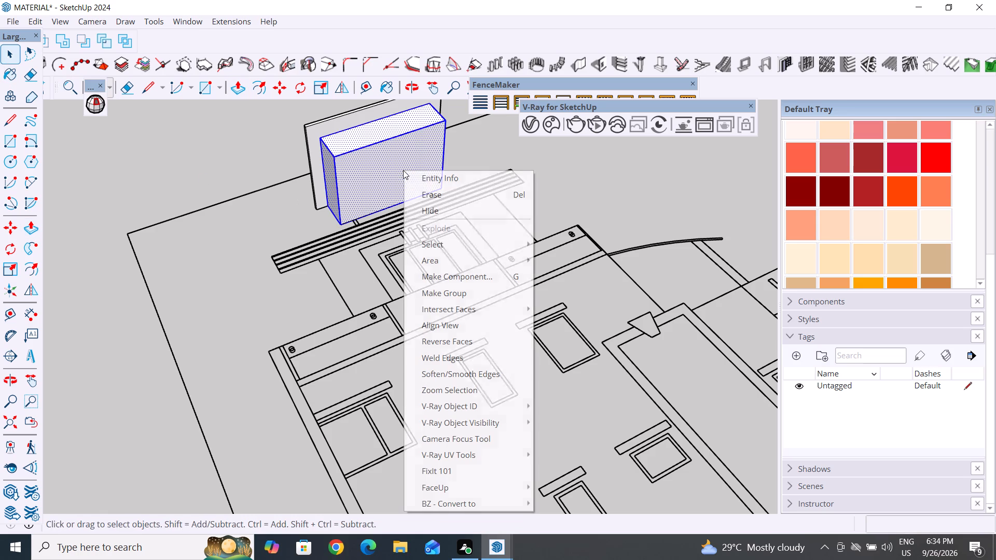
click(453, 292)
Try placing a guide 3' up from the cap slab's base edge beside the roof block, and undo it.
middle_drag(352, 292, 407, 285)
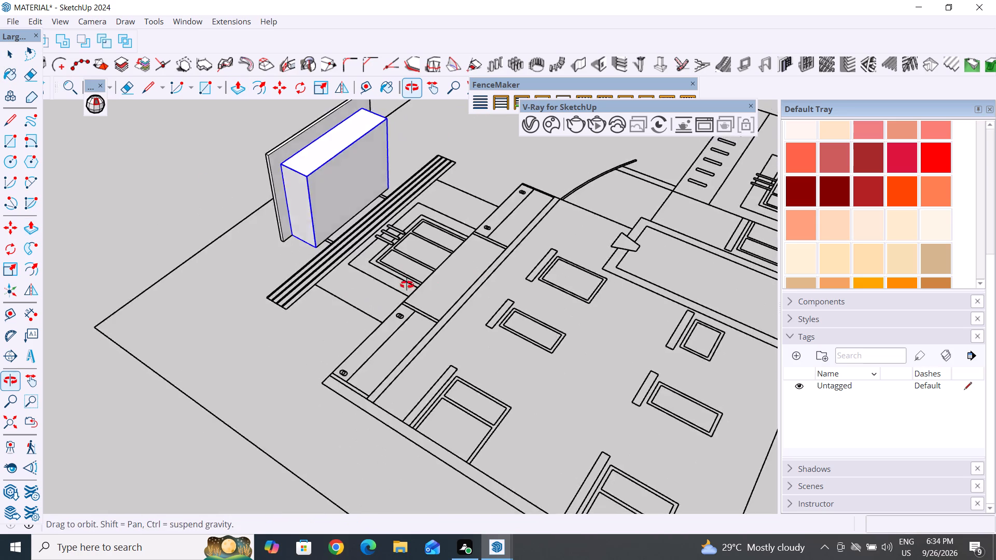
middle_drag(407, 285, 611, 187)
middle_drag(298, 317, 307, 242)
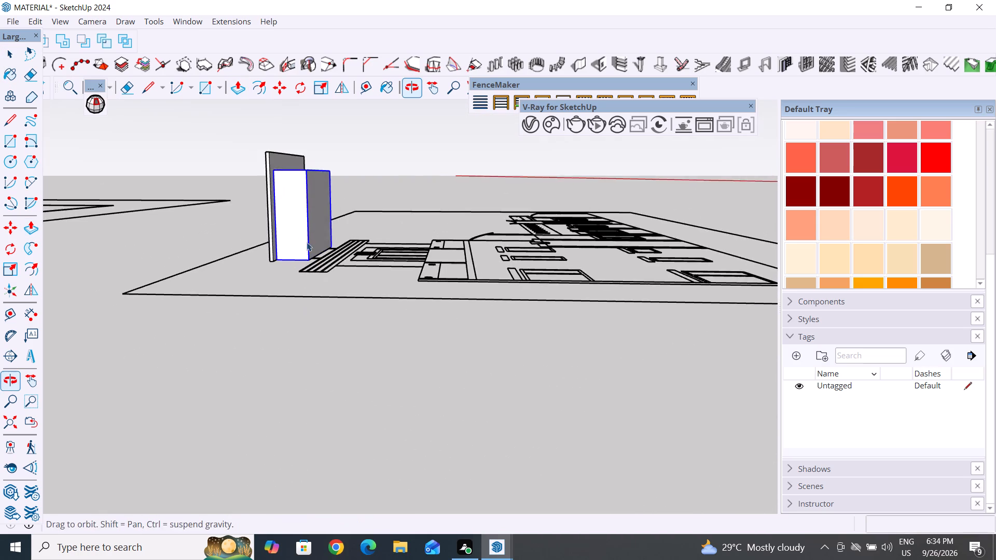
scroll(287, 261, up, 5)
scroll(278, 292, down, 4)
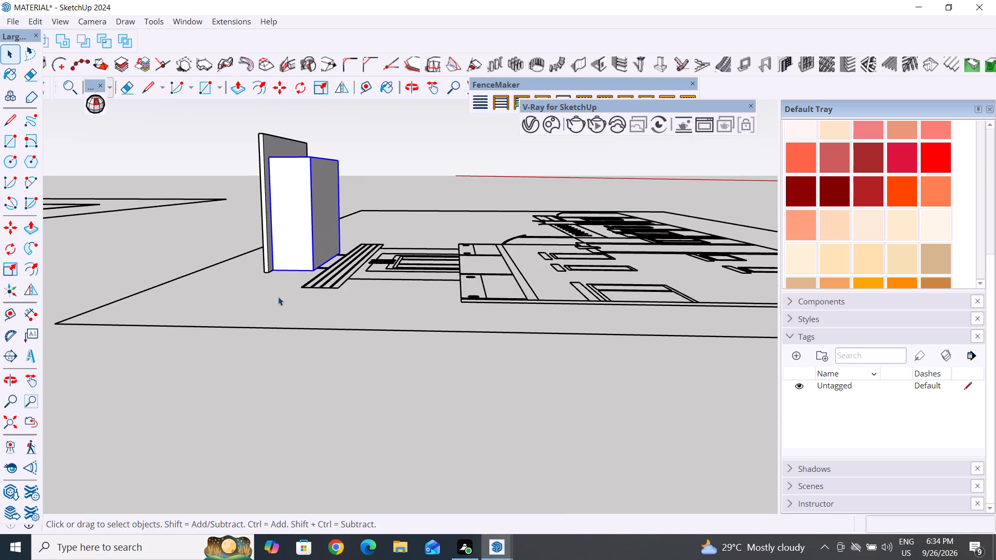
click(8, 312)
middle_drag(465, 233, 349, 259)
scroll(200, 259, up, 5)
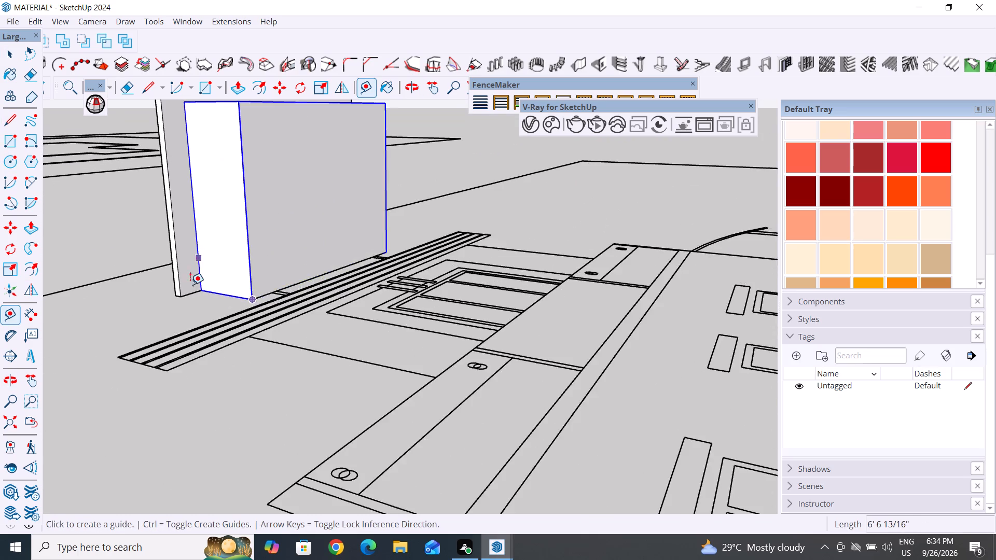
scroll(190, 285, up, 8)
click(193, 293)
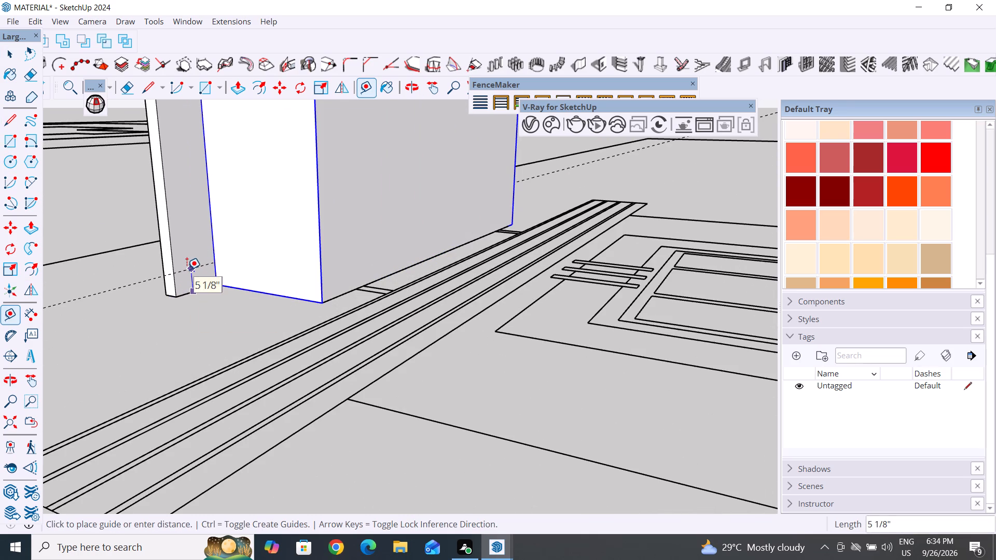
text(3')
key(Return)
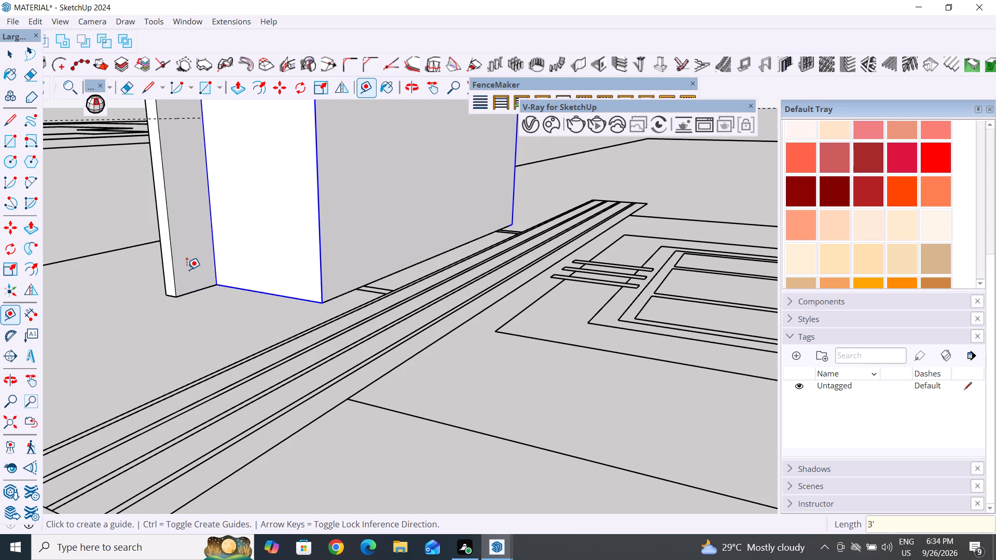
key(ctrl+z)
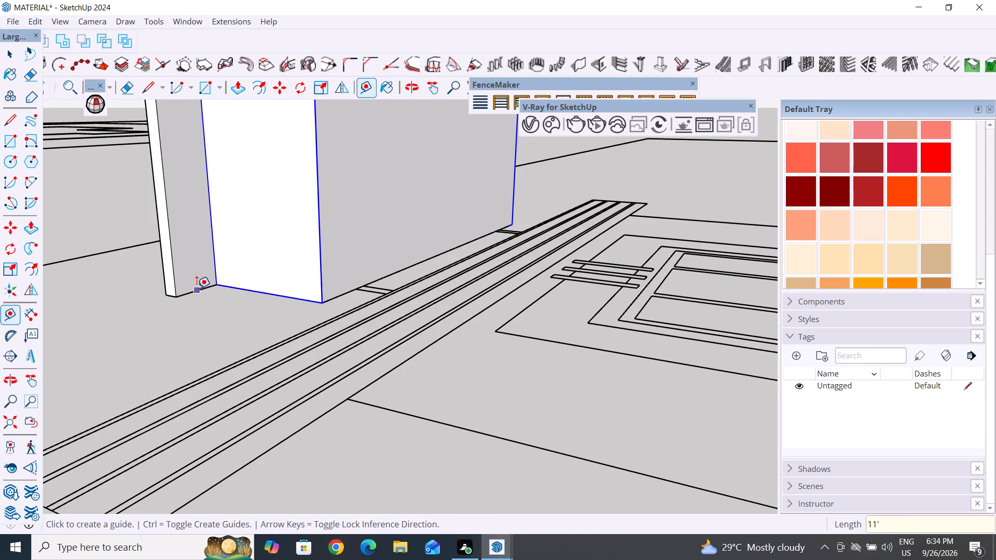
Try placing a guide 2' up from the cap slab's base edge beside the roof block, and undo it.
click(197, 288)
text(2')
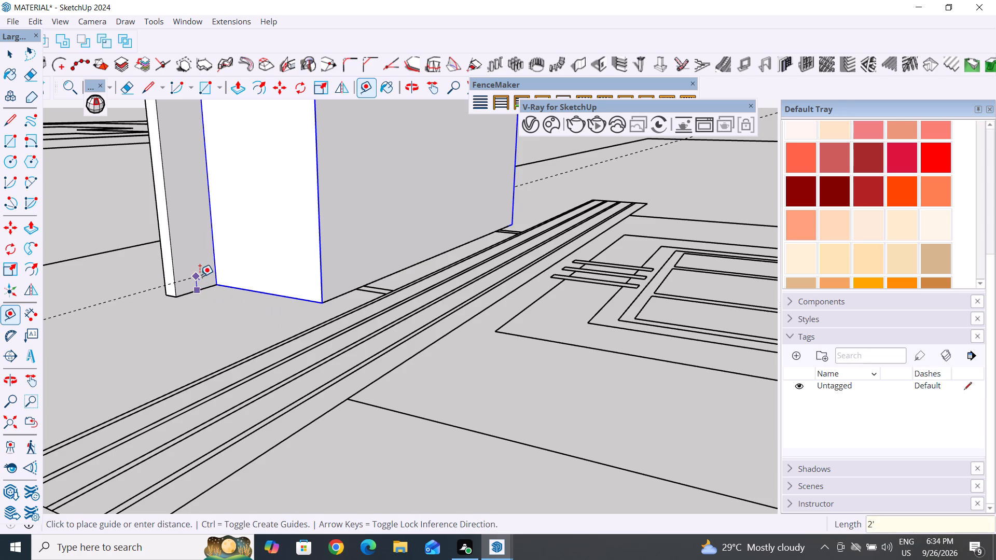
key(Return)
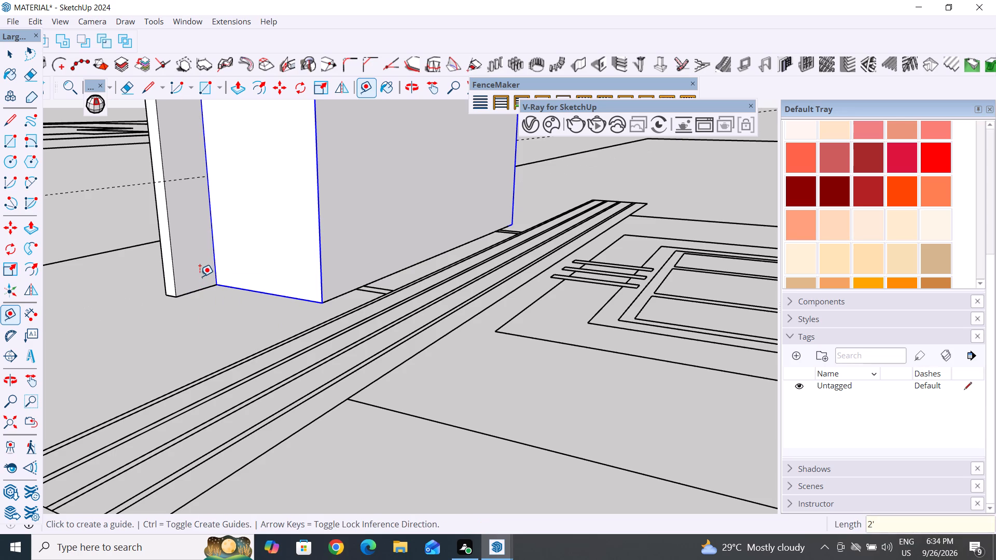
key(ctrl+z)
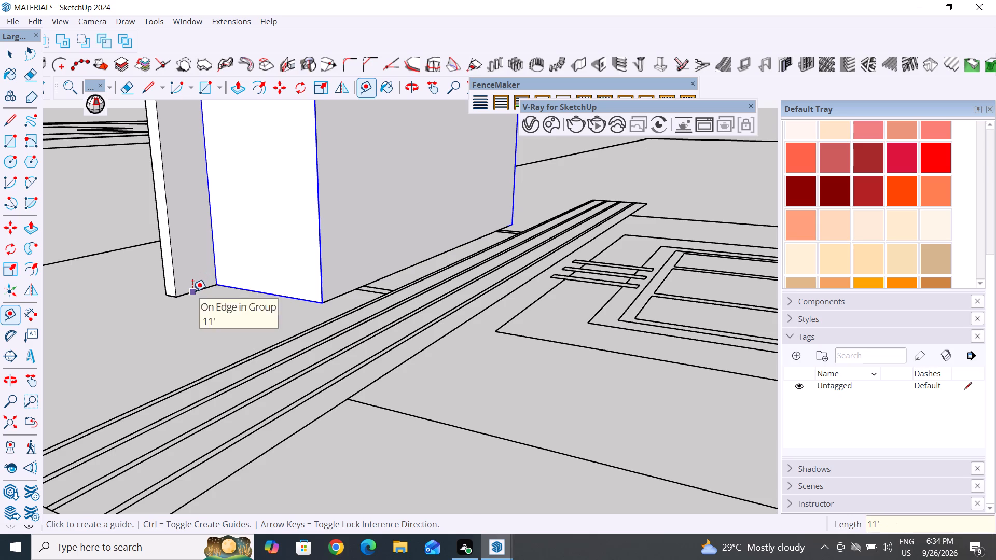
Place guides 1' up from the cap slab's base edge and 1' down from its upper edge.
click(192, 291)
text(1')
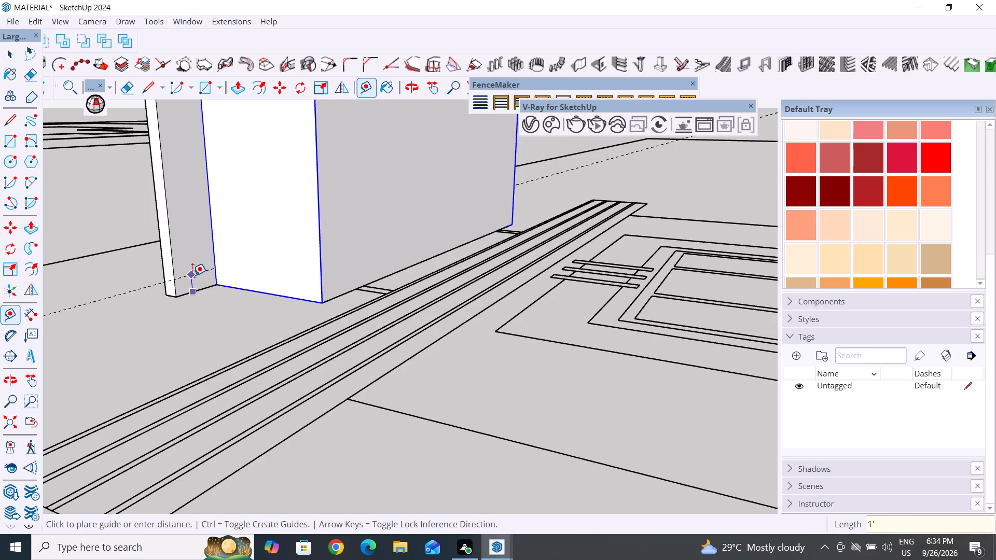
key(Return)
scroll(193, 297, down, 12)
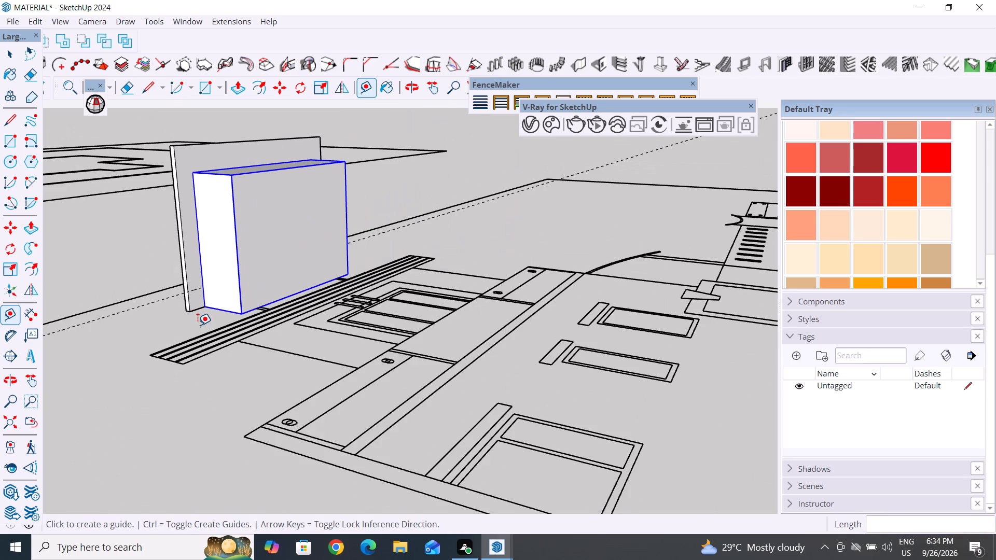
click(186, 144)
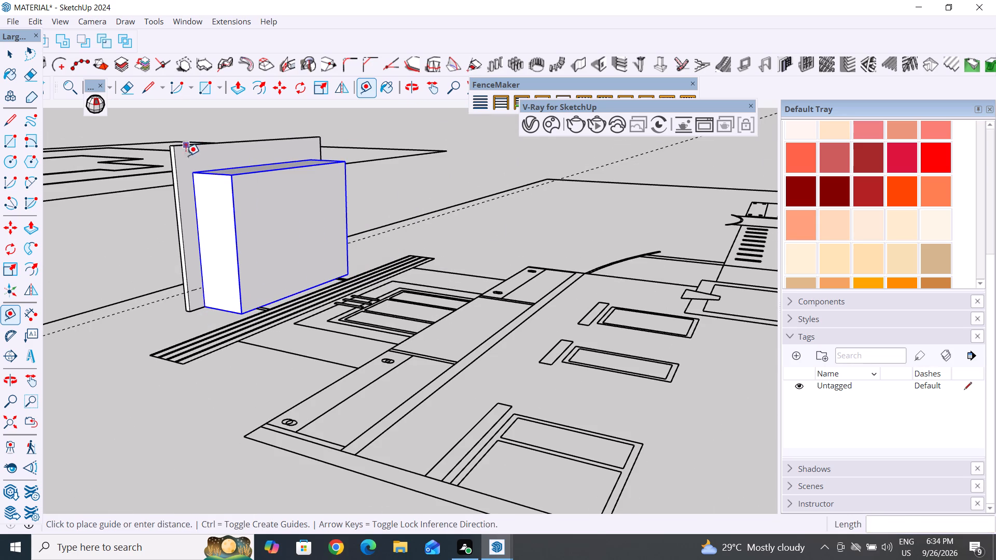
text(1')
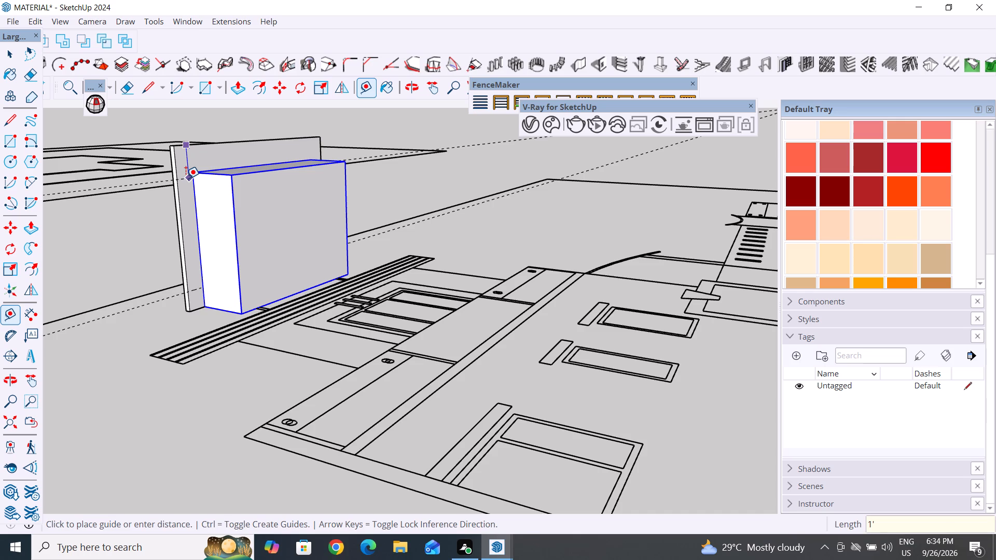
key(Return)
click(10, 54)
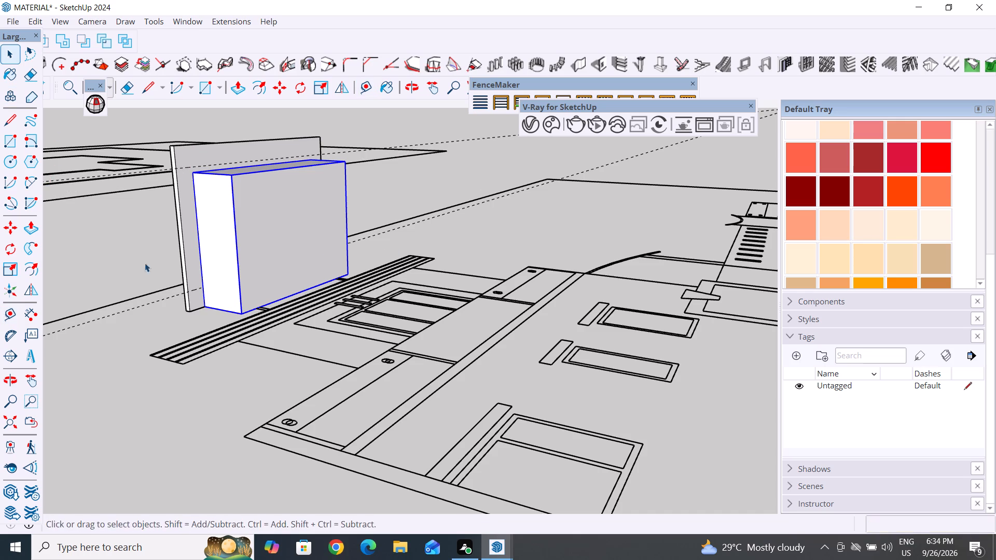
Move the roof block group up 1' so its base corner sits on the lower guide on the cap slab.
middle_drag(198, 324, 230, 330)
scroll(240, 319, up, 6)
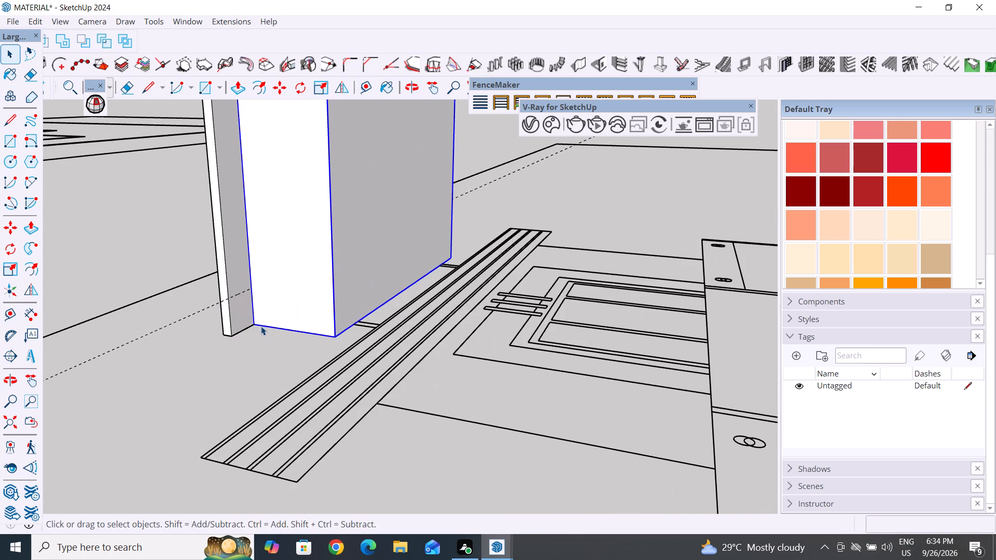
key(m)
scroll(257, 329, up, 10)
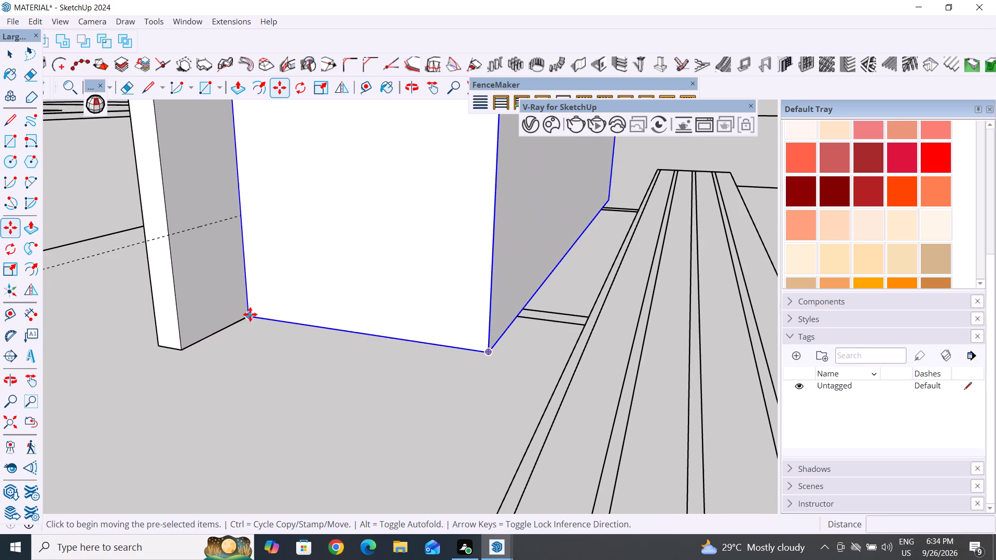
click(250, 314)
click(240, 214)
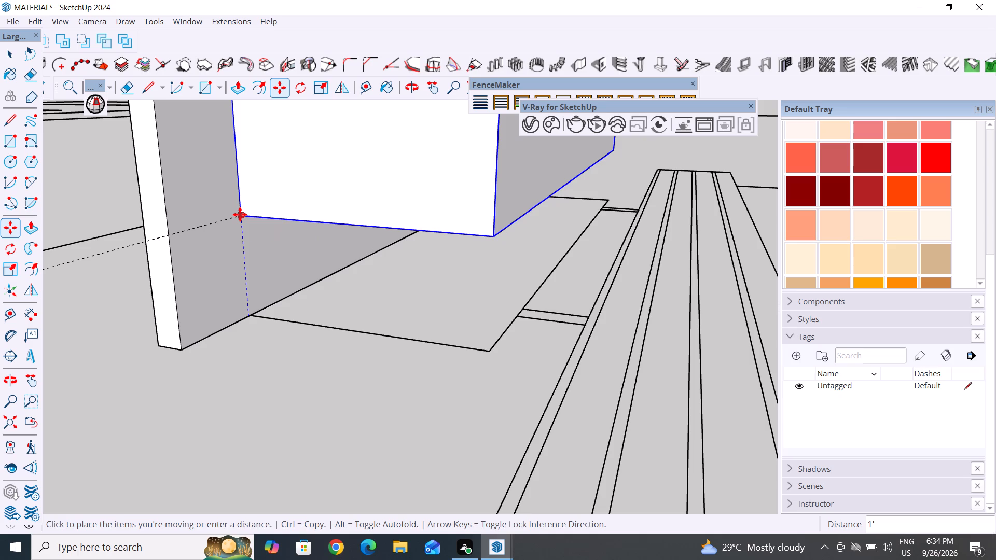
Inside the roof block group, Push/Pull the top face down to the upper guide, by about 8 15/16", and leave the group.
scroll(220, 452, down, 12)
middle_drag(349, 471, 369, 491)
scroll(367, 481, down, 6)
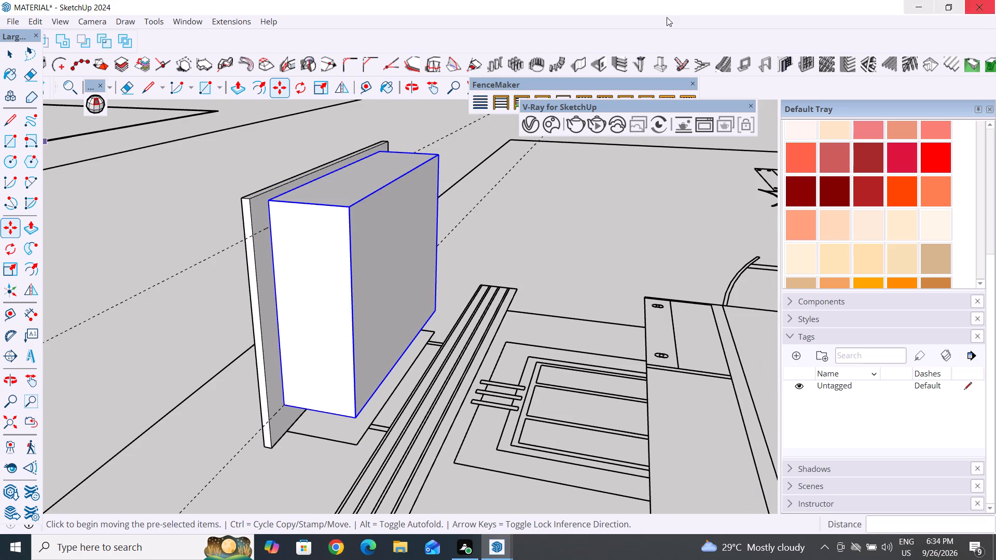
click(14, 47)
click(341, 184)
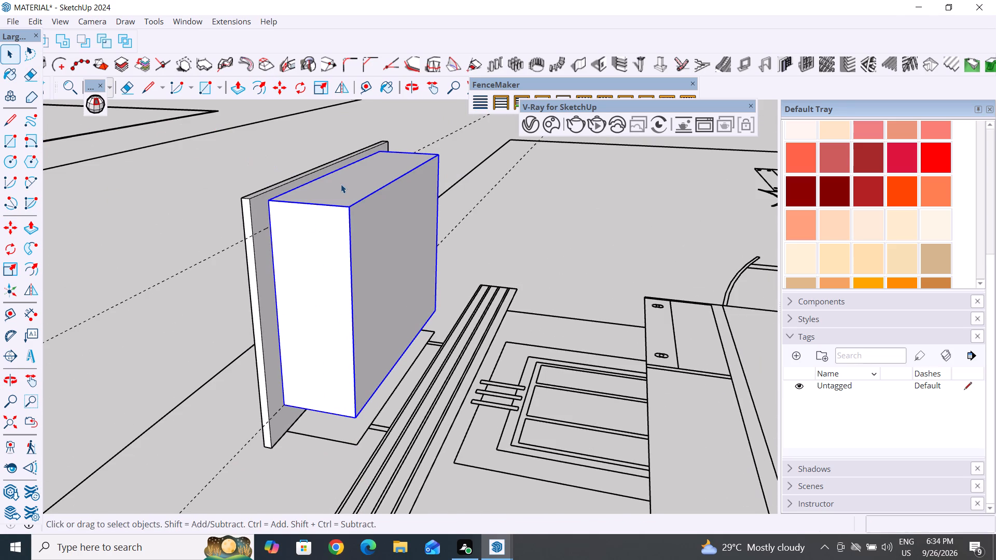
triple_click(353, 190)
click(353, 190)
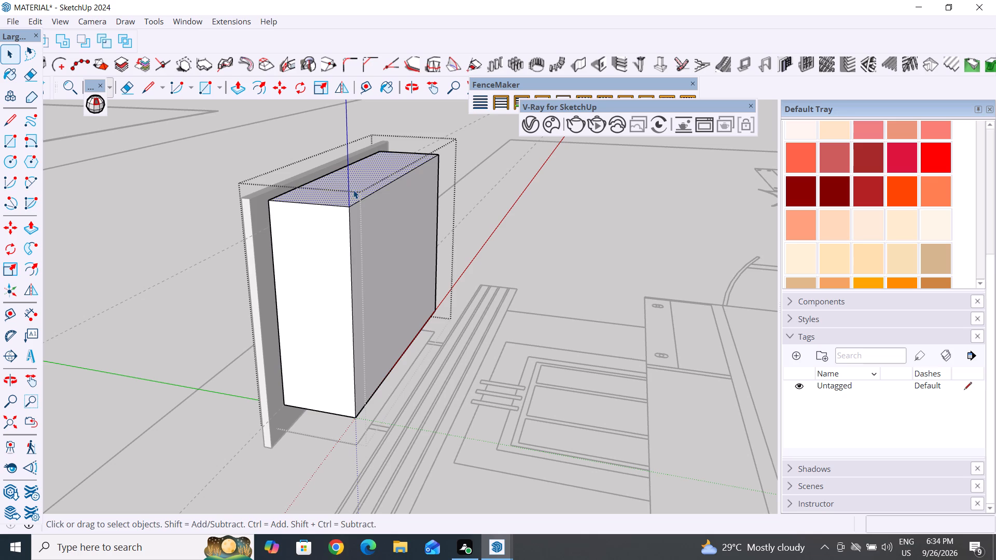
click(236, 90)
scroll(280, 214, up, 5)
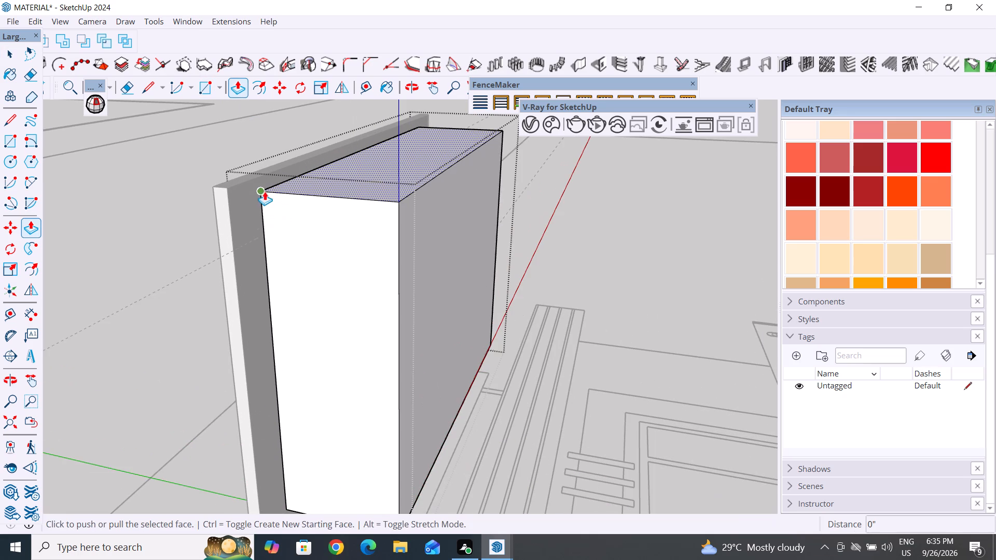
click(266, 188)
click(256, 235)
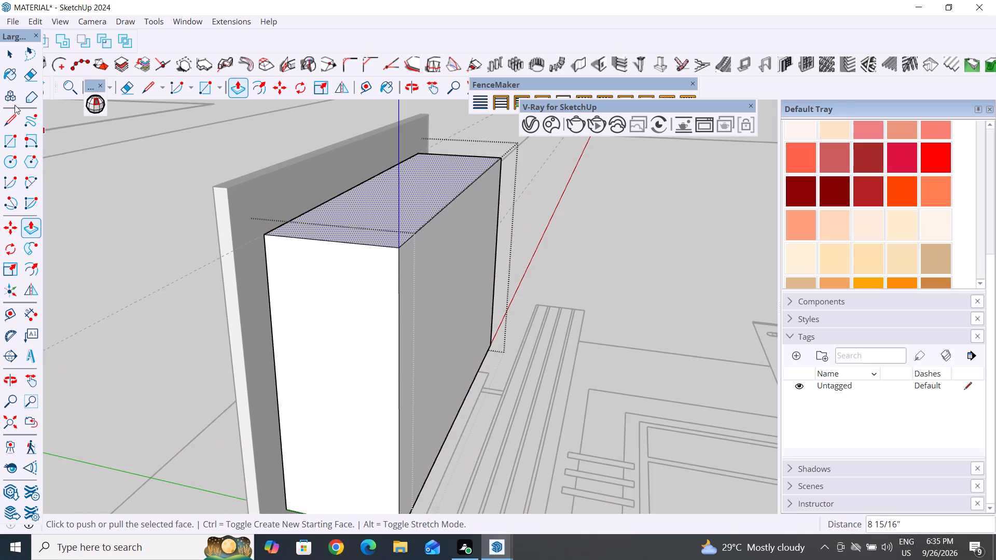
click(8, 53)
middle_drag(403, 245, 82, 231)
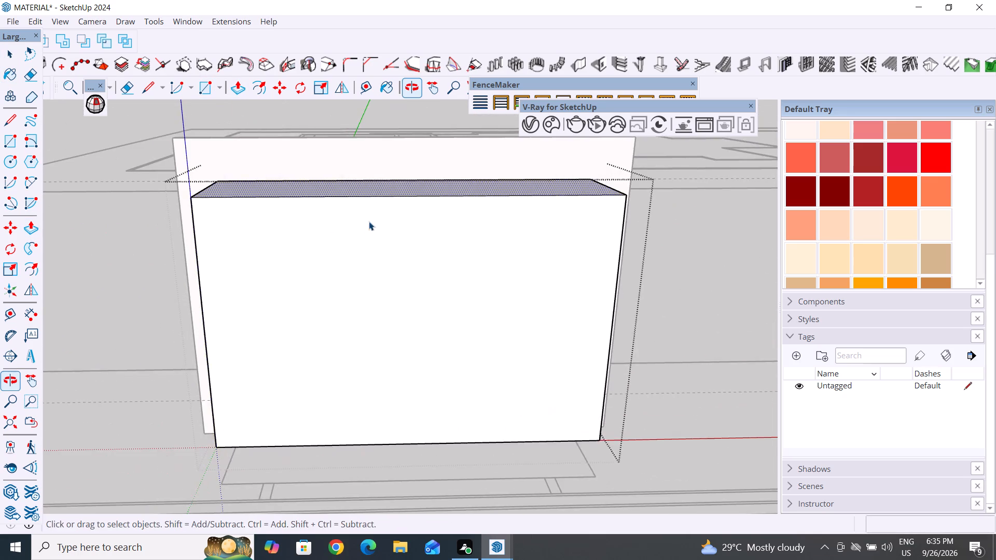
scroll(362, 228, down, 7)
middle_drag(470, 303, 509, 305)
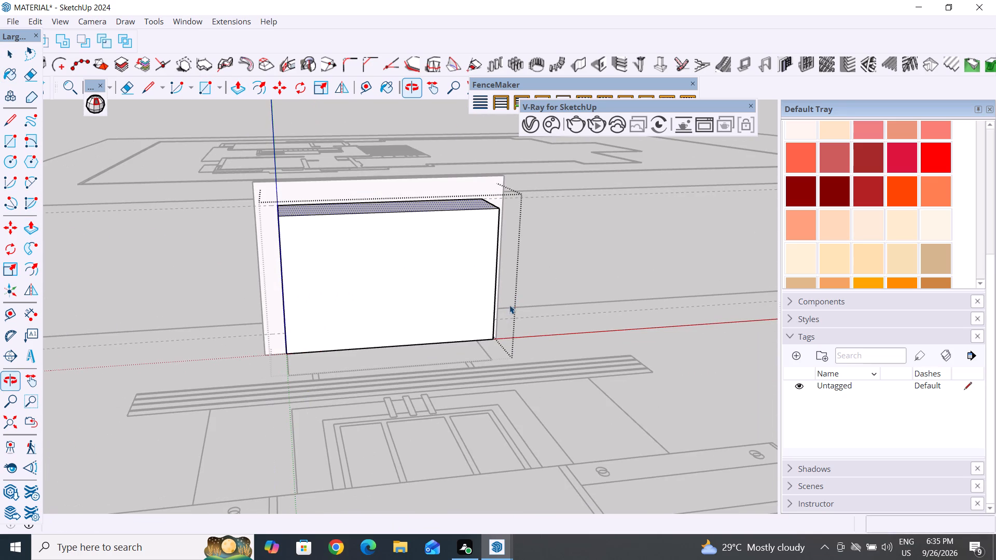
click(143, 257)
Draw a rectangle about 3" by 7 7/8" over the elevation's left small post directly below the roof block.
scroll(376, 387, up, 5)
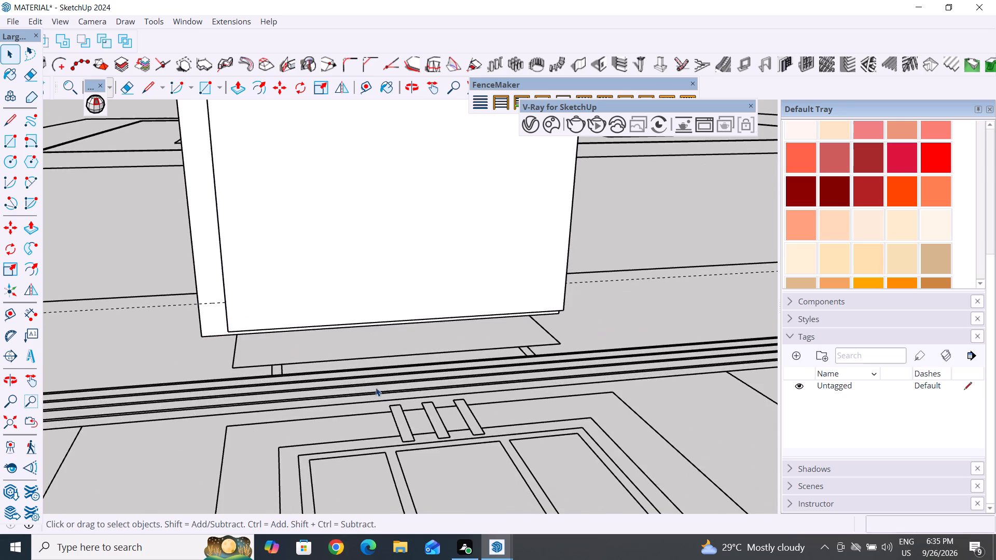
middle_drag(365, 407, 365, 447)
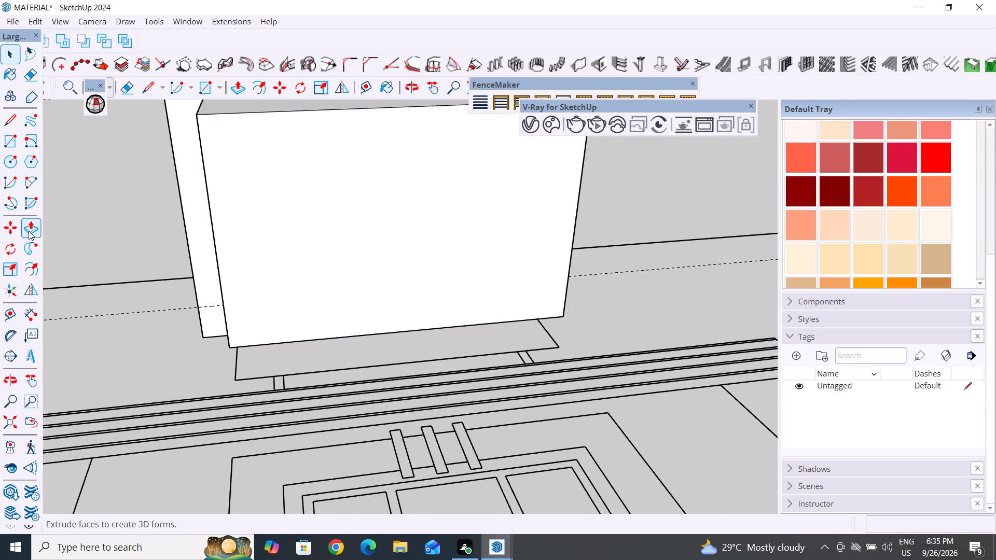
click(7, 144)
scroll(310, 386, up, 9)
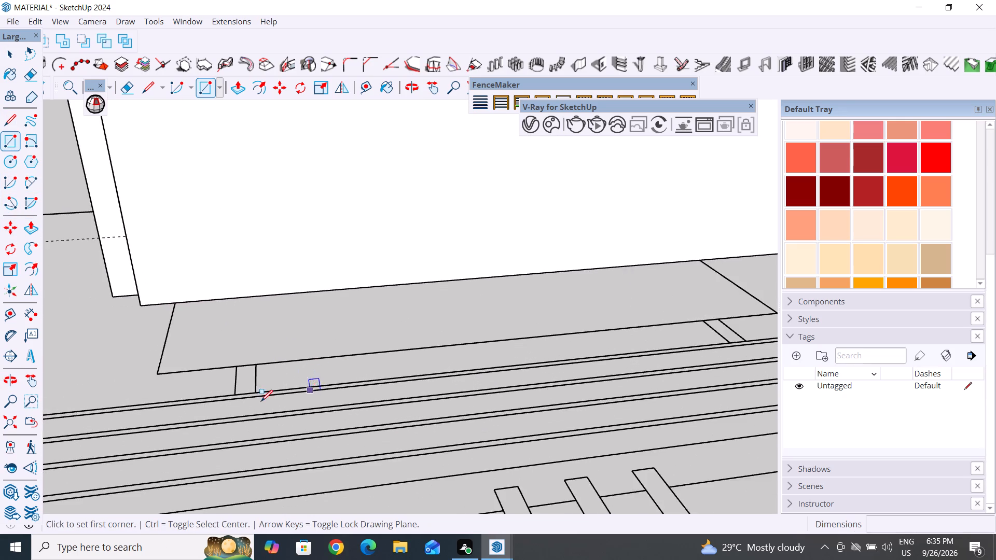
scroll(261, 401, up, 9)
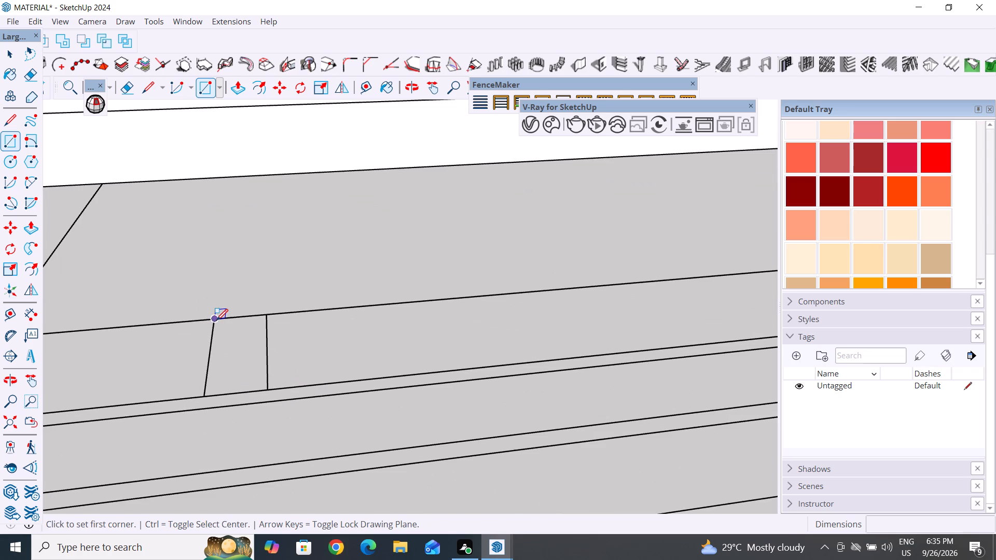
click(216, 320)
click(271, 390)
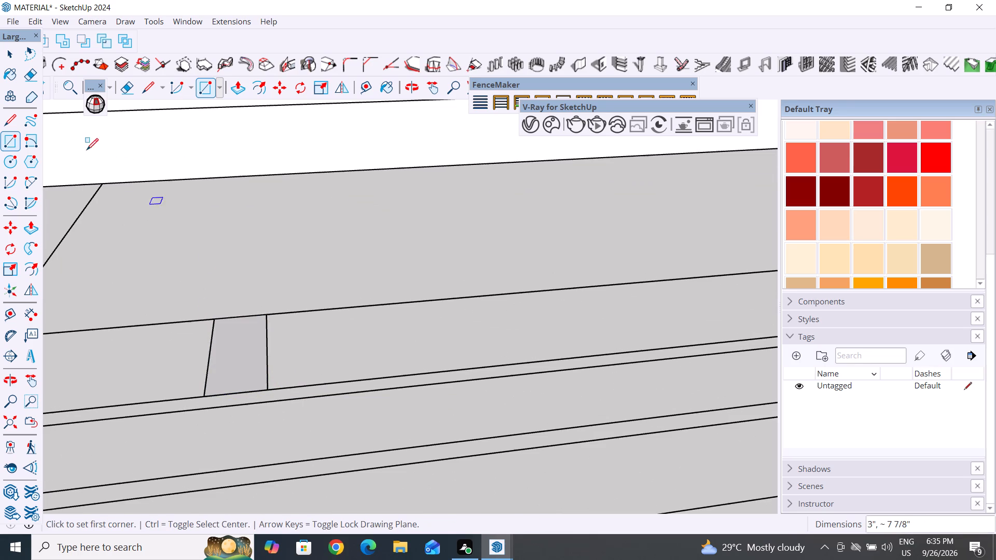
click(6, 52)
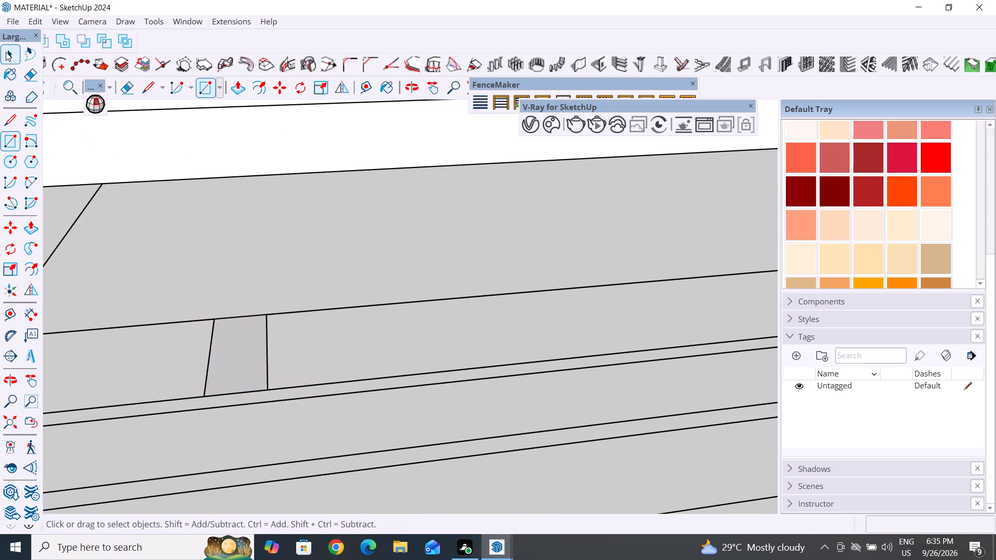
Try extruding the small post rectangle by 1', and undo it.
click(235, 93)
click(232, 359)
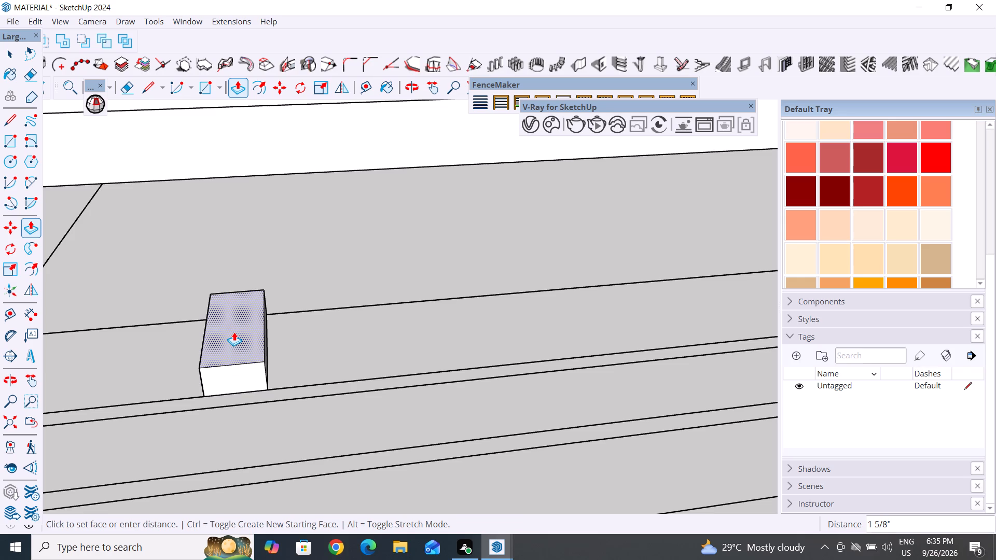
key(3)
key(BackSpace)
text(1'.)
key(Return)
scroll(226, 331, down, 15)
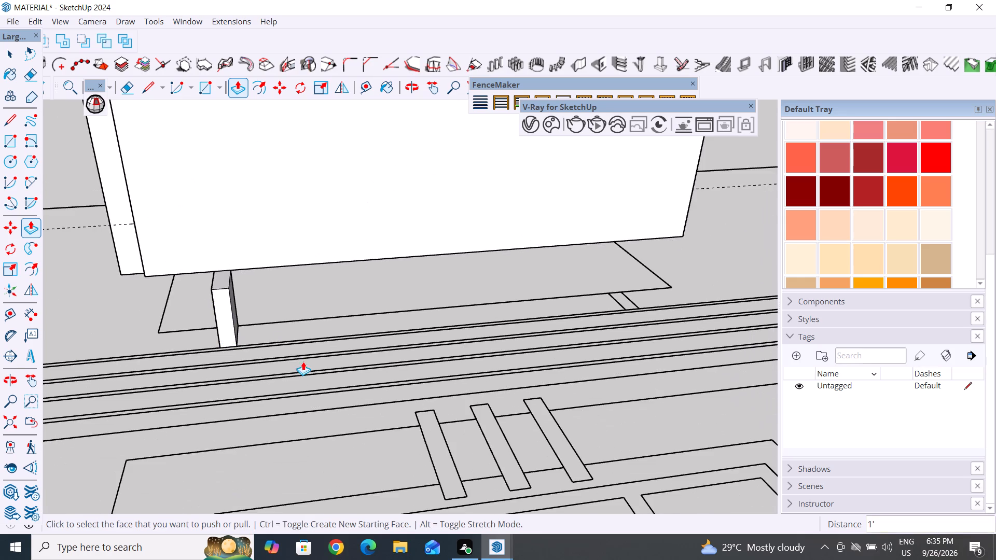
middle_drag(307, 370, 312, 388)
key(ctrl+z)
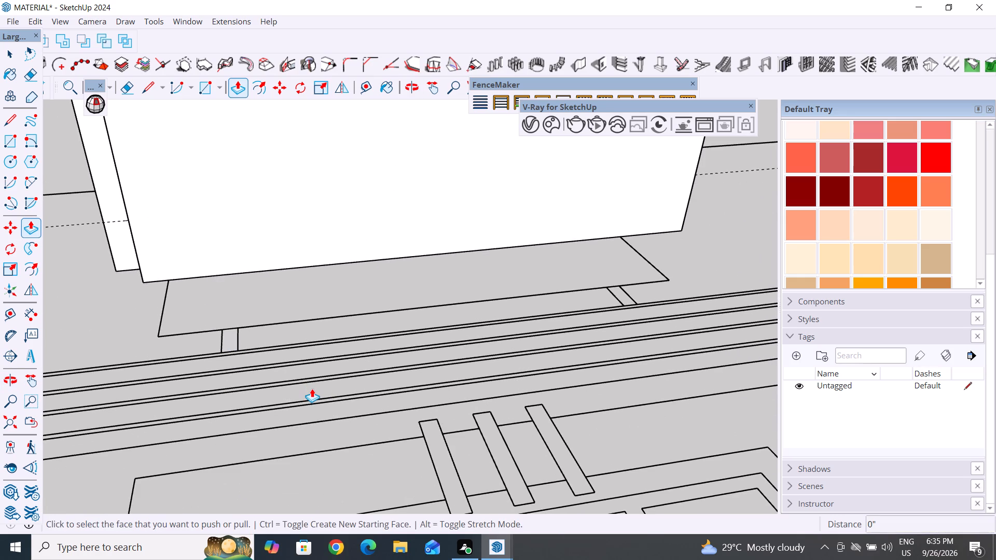
Push/Pull the small post rectangle out of the elevation drawing by 6".
scroll(230, 329, up, 5)
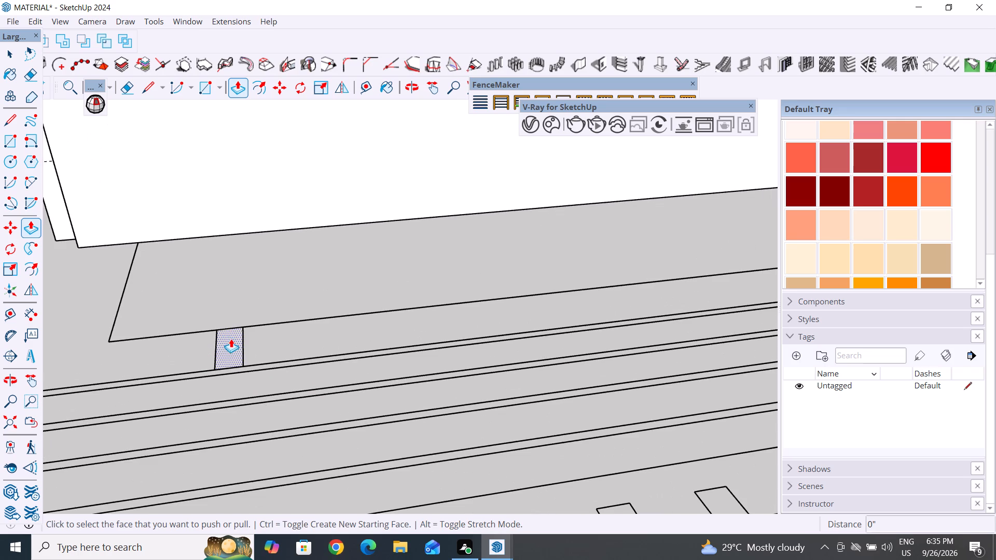
click(231, 339)
text(6")
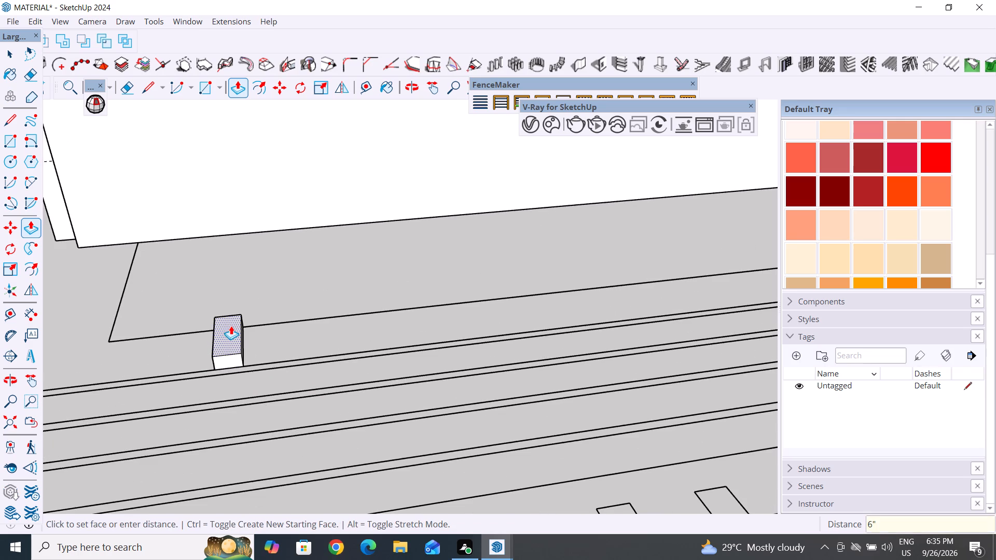
key(Return)
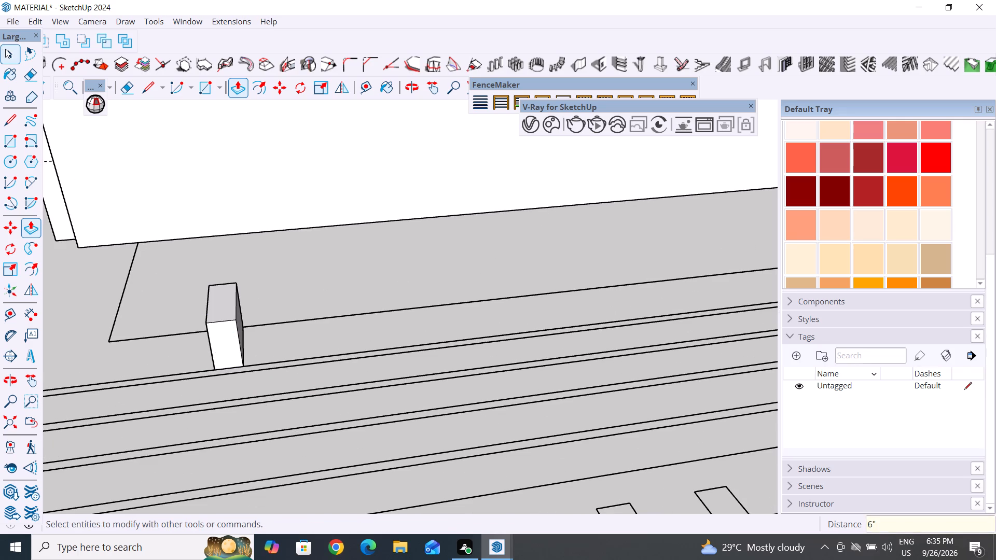
Make the whole extruded small post into a group.
click(5, 49)
triple_click(222, 332)
right_click(222, 332)
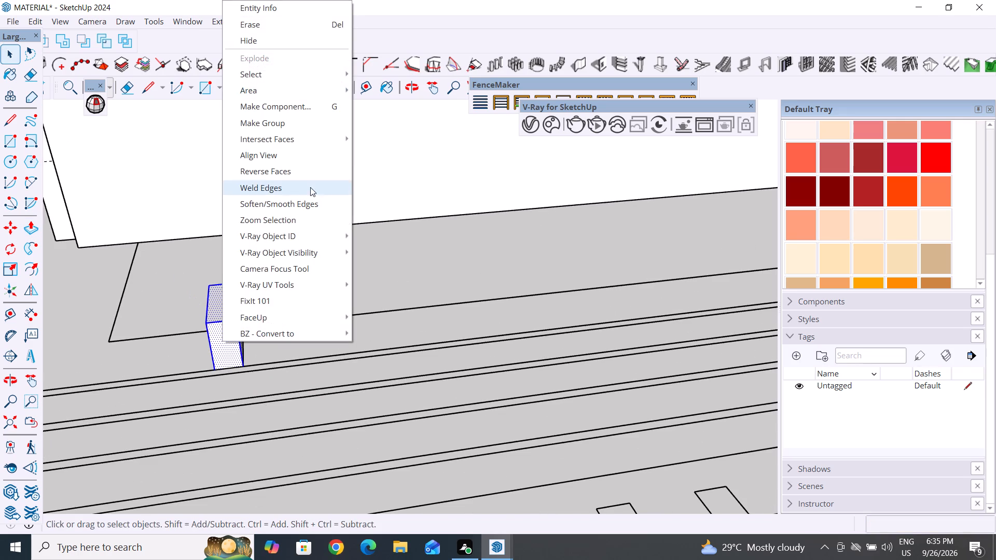
click(294, 120)
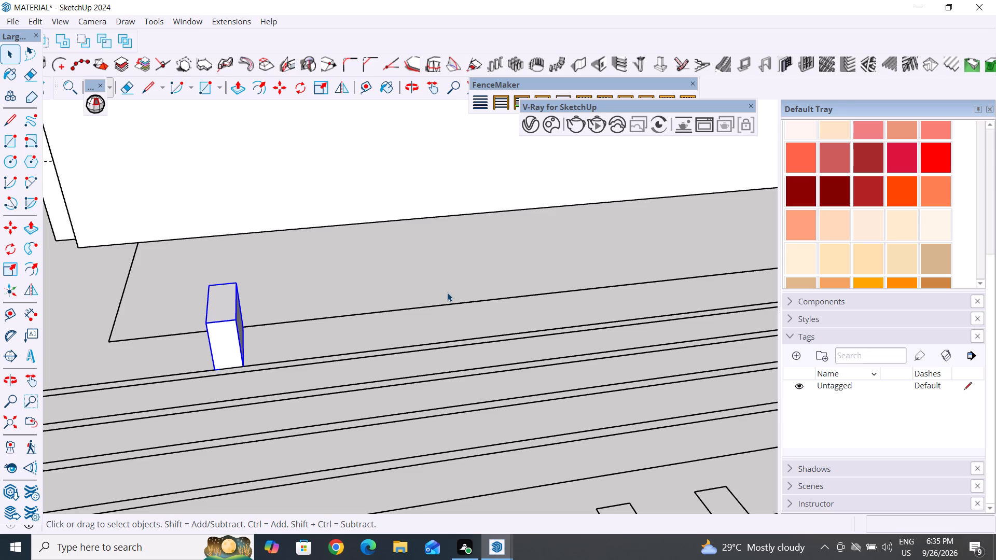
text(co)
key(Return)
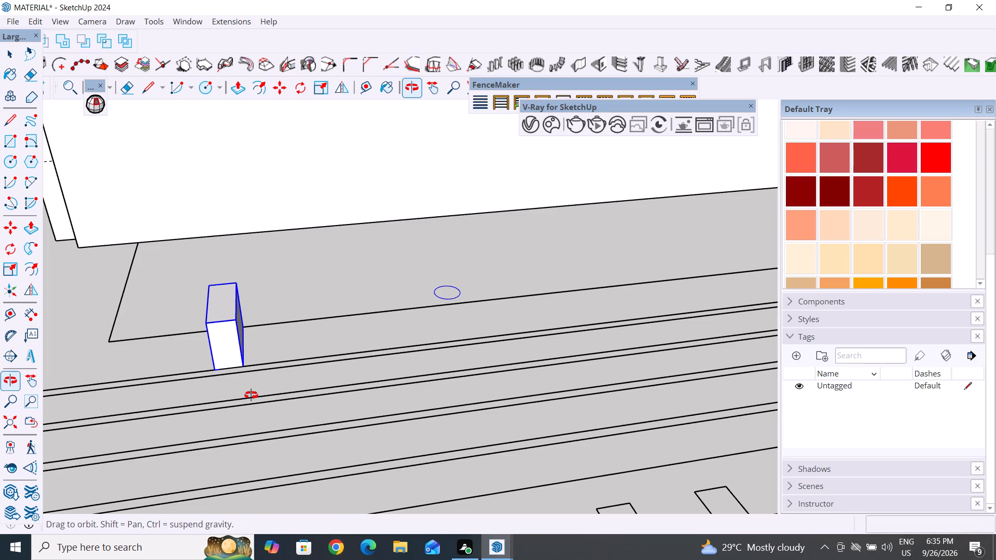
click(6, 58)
Copy the grouped small post 6' 9" along the elevation to the matching position near the roof block's other end.
click(274, 189)
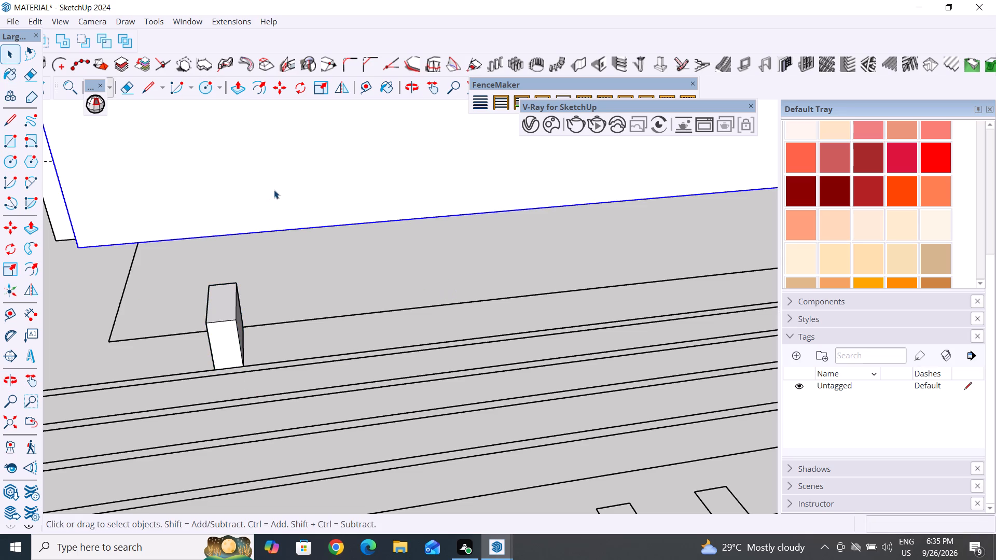
click(295, 282)
click(218, 345)
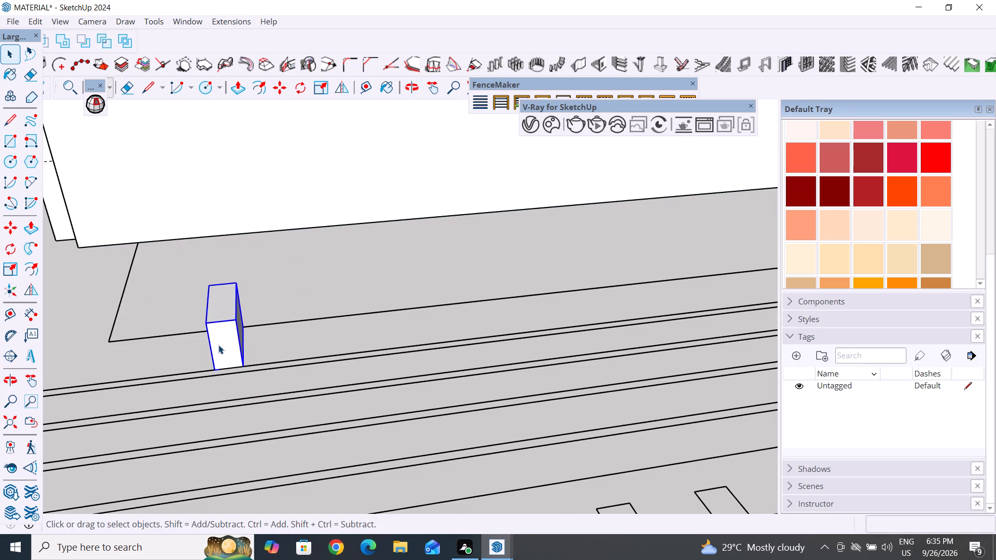
key(m)
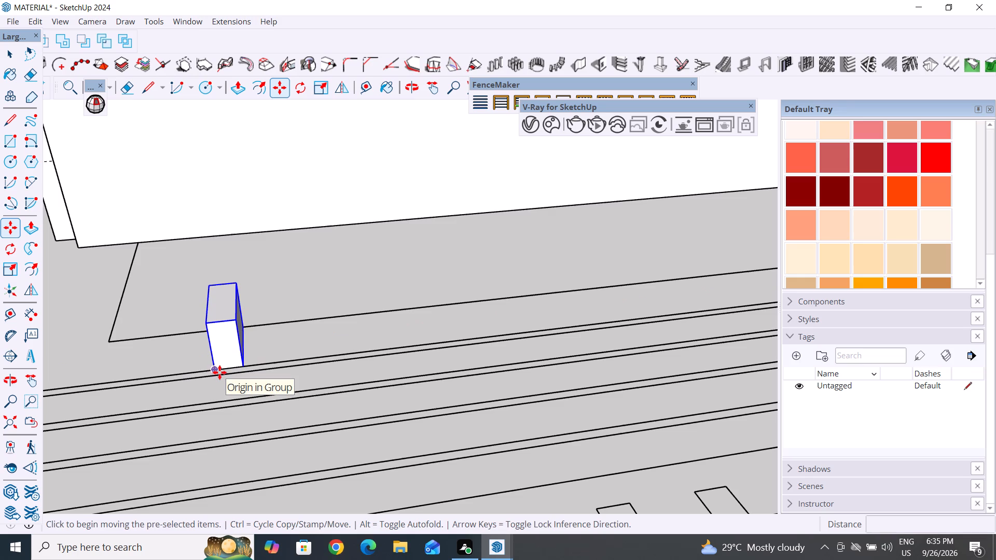
click(219, 372)
scroll(193, 368, down, 12)
scroll(438, 362, up, 5)
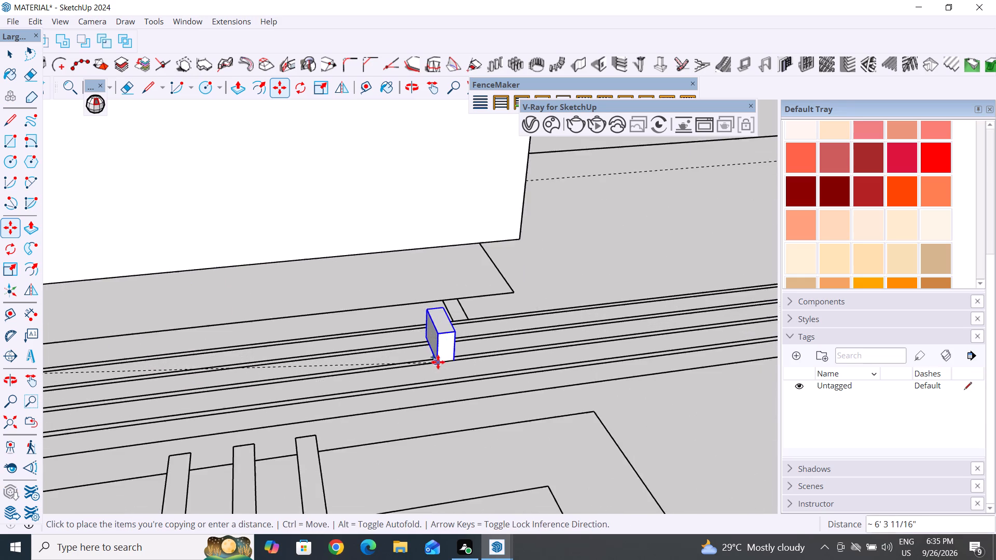
scroll(438, 362, up, 15)
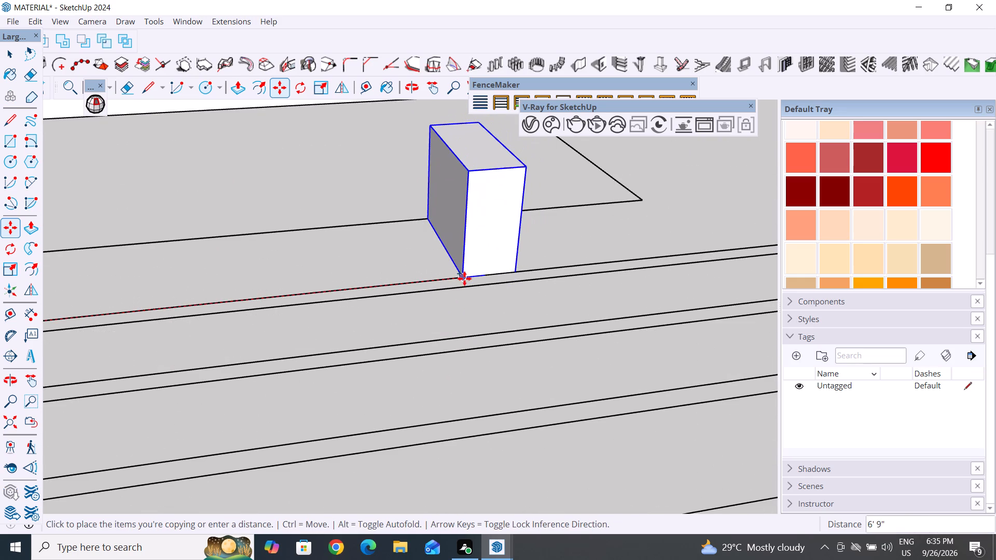
click(464, 278)
scroll(657, 376, down, 15)
scroll(657, 376, down, 8)
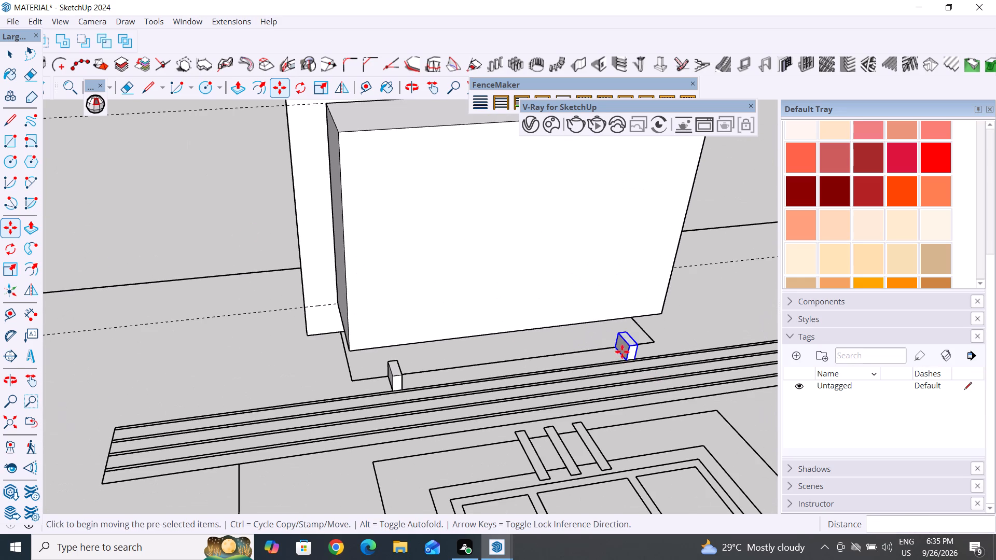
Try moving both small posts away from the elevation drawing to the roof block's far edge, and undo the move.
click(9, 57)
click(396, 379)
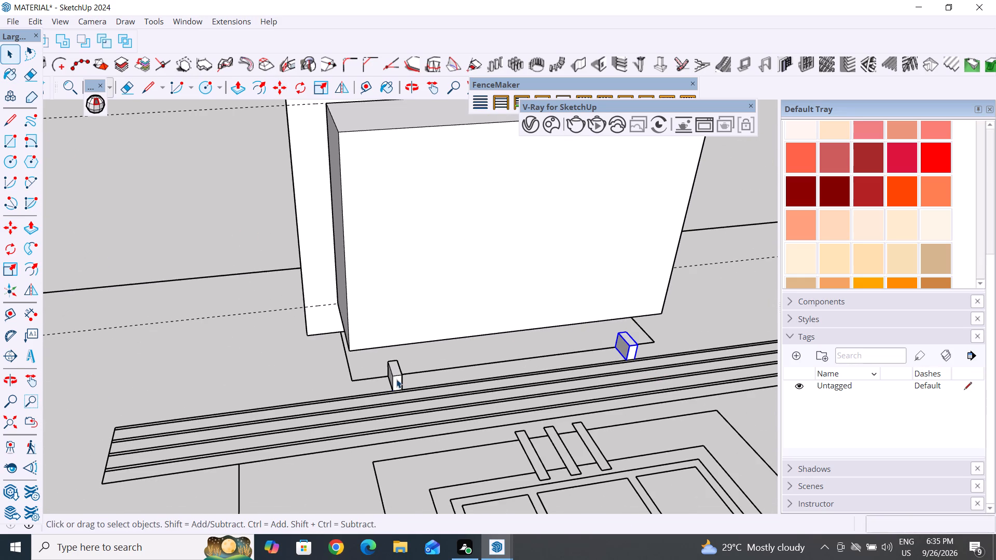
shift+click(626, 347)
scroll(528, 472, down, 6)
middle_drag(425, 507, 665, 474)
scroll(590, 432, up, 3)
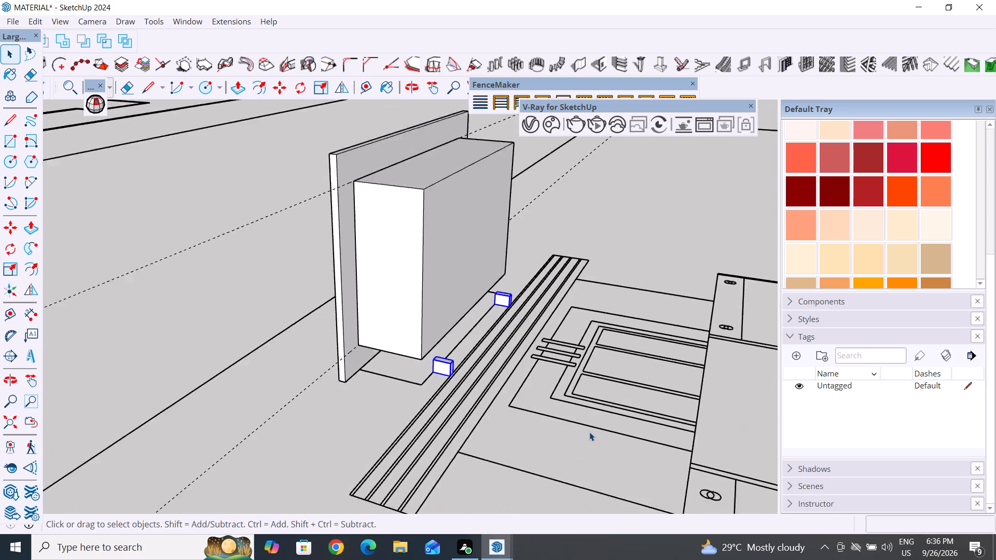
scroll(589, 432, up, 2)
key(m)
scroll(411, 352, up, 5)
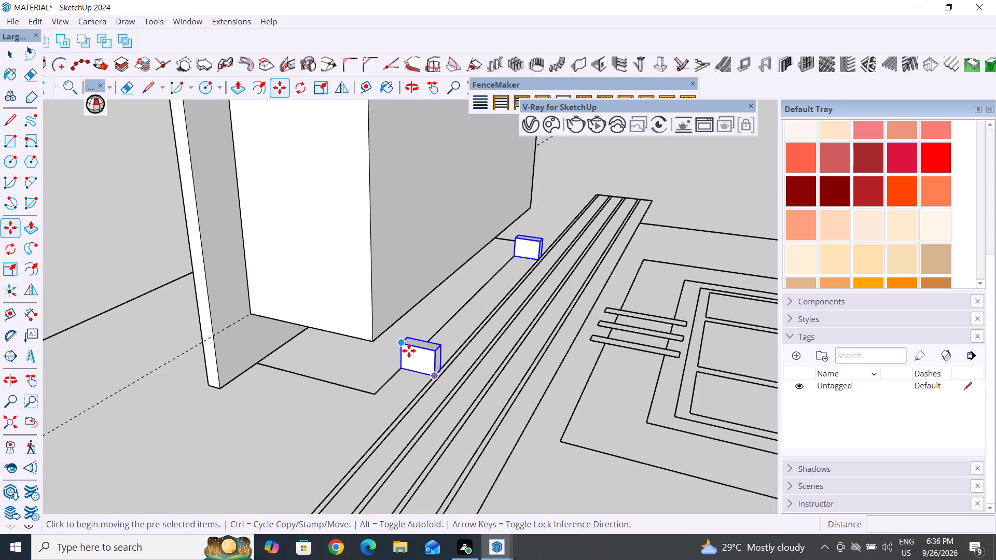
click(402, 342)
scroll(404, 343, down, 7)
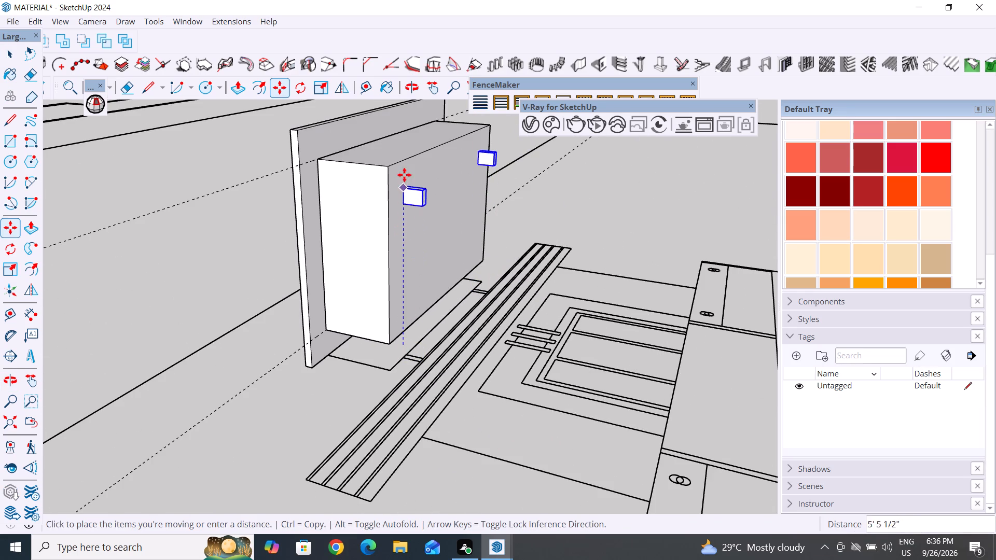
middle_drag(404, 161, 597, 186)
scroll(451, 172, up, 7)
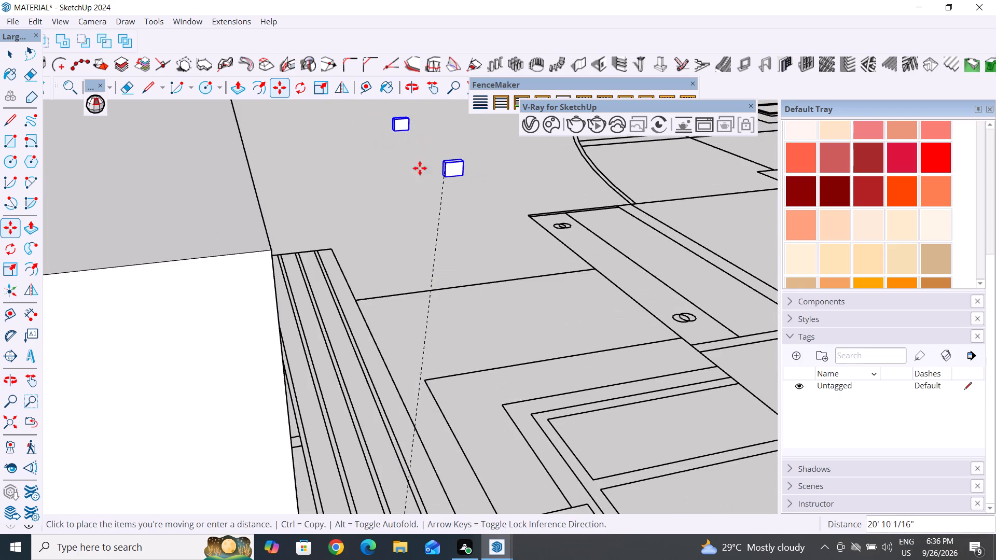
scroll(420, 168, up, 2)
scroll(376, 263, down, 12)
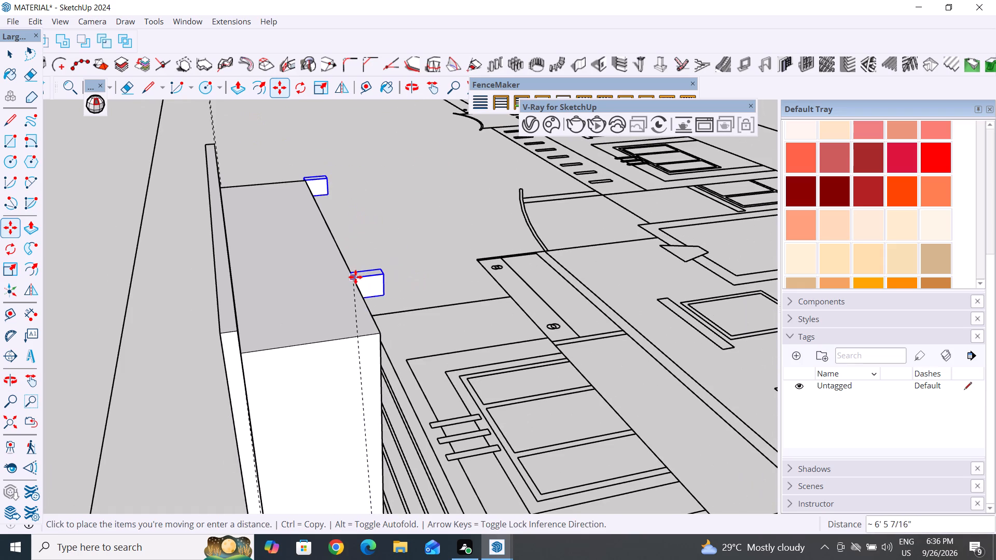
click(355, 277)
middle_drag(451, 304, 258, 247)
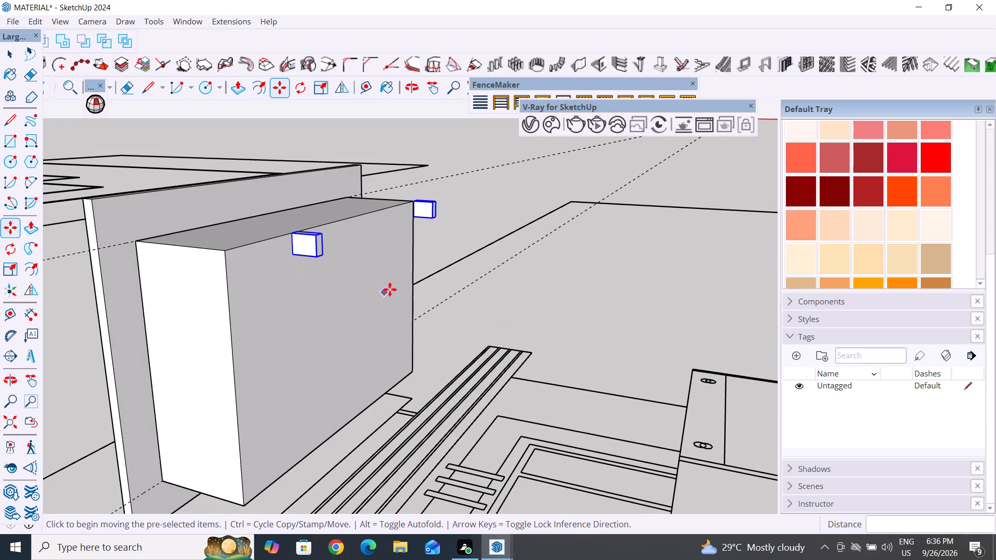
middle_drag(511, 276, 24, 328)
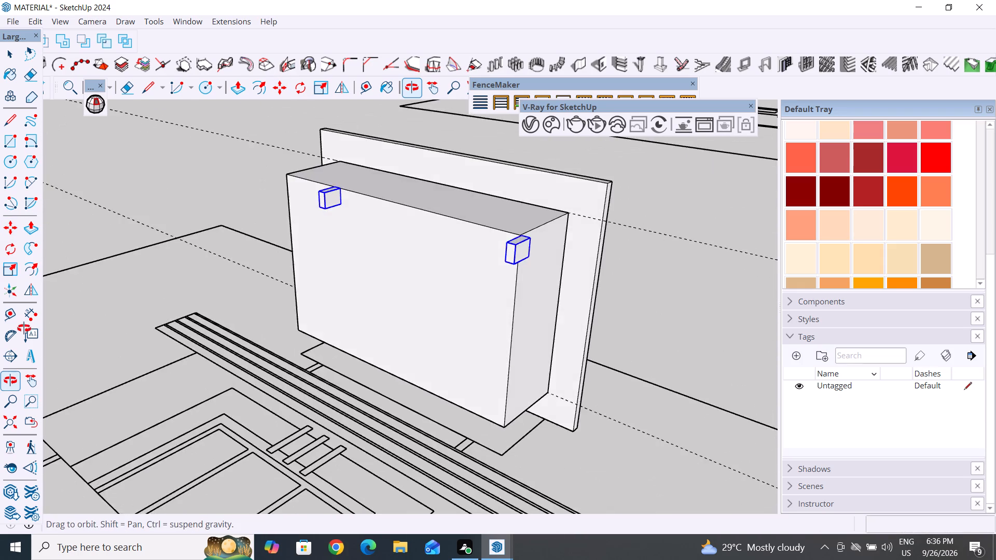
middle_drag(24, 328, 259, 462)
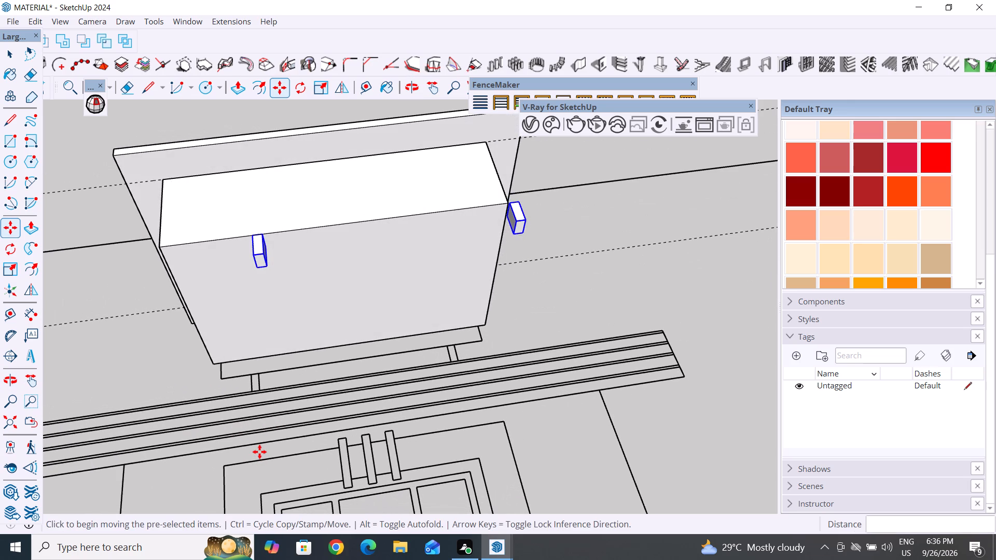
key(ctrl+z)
Move both small posts 6' 3 7/8" away from the elevation drawing, onto the roof block's underside near its far edge.
scroll(243, 390, up, 4)
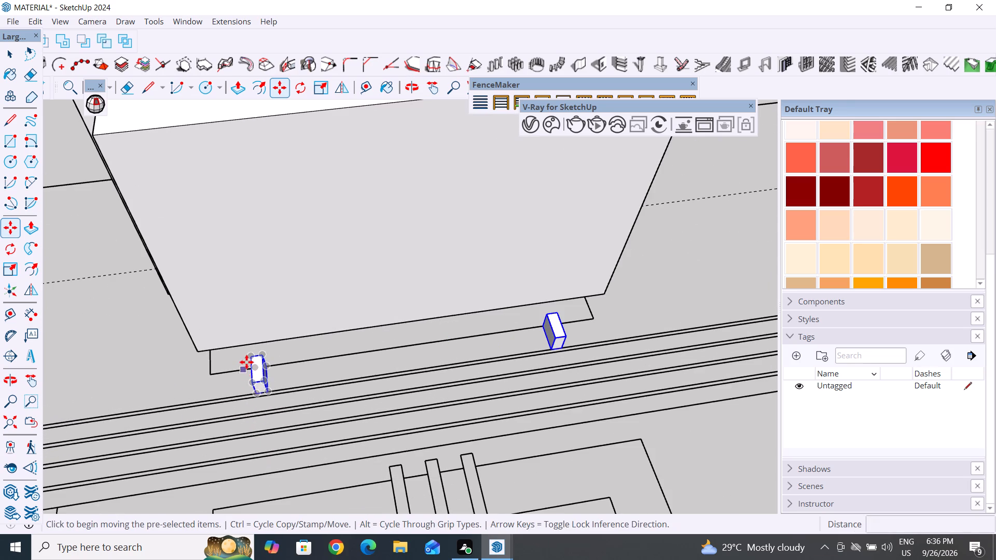
scroll(246, 362, up, 11)
click(262, 349)
scroll(262, 349, down, 3)
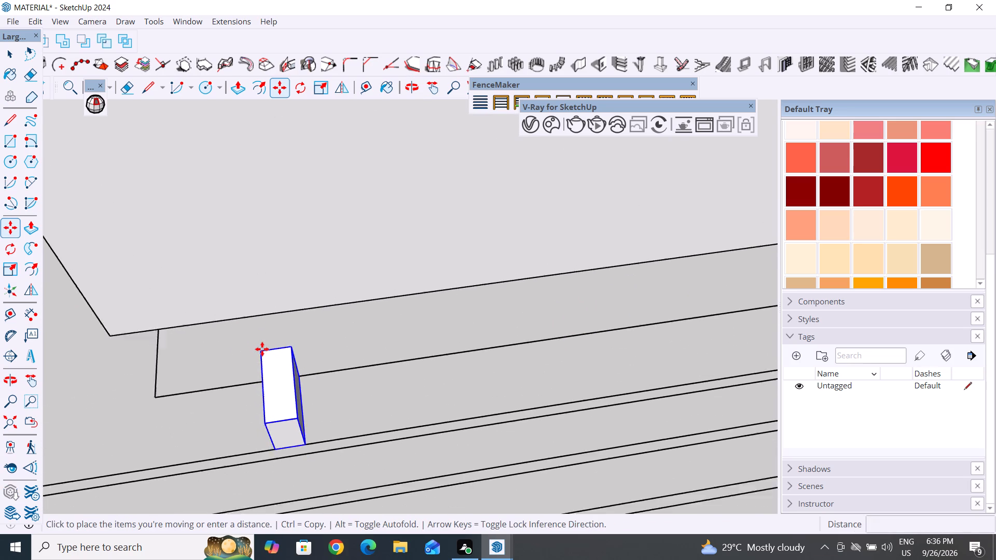
scroll(262, 349, down, 4)
scroll(260, 273, down, 12)
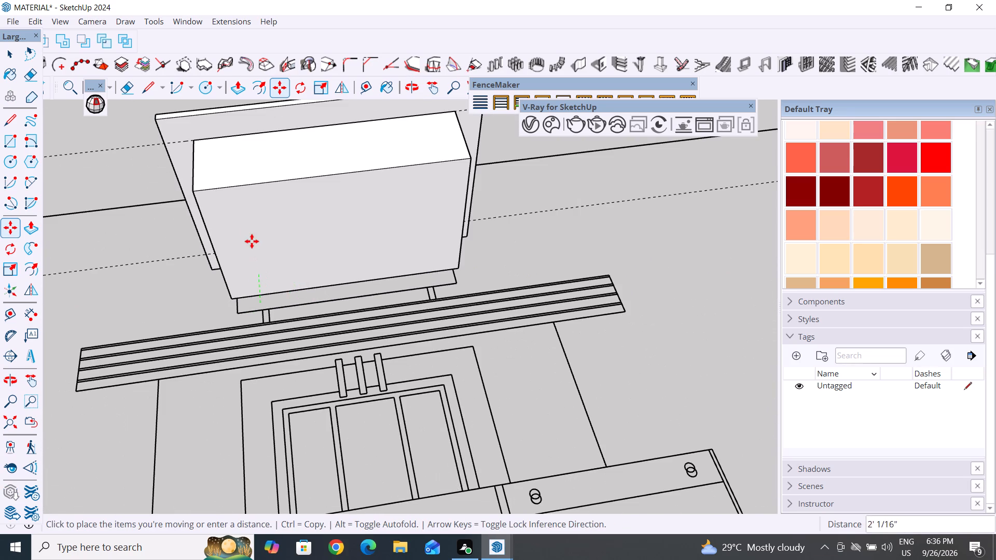
click(229, 186)
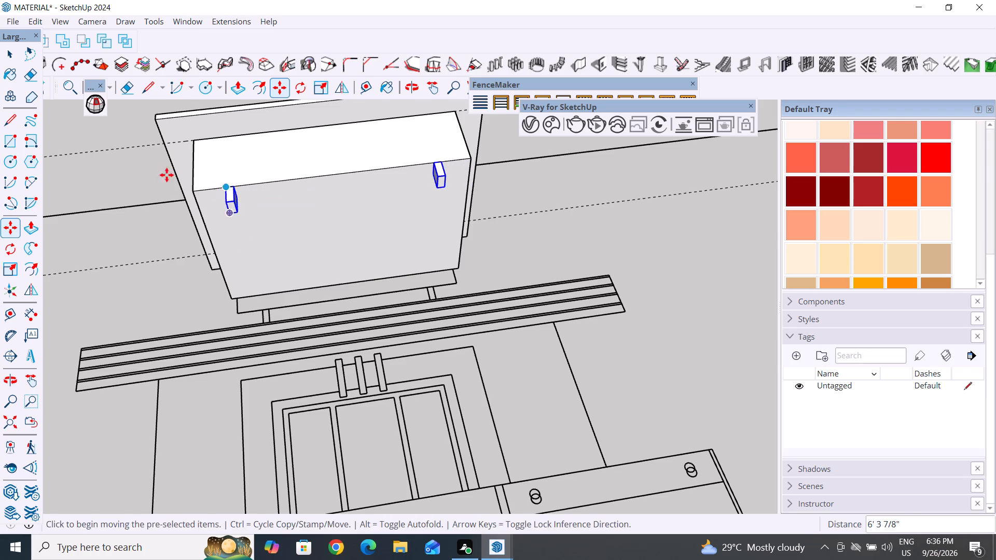
Copy both small posts 5' 3 7/8" back across the roof block's underside to its edge nearest the elevation drawing.
click(7, 51)
click(615, 277)
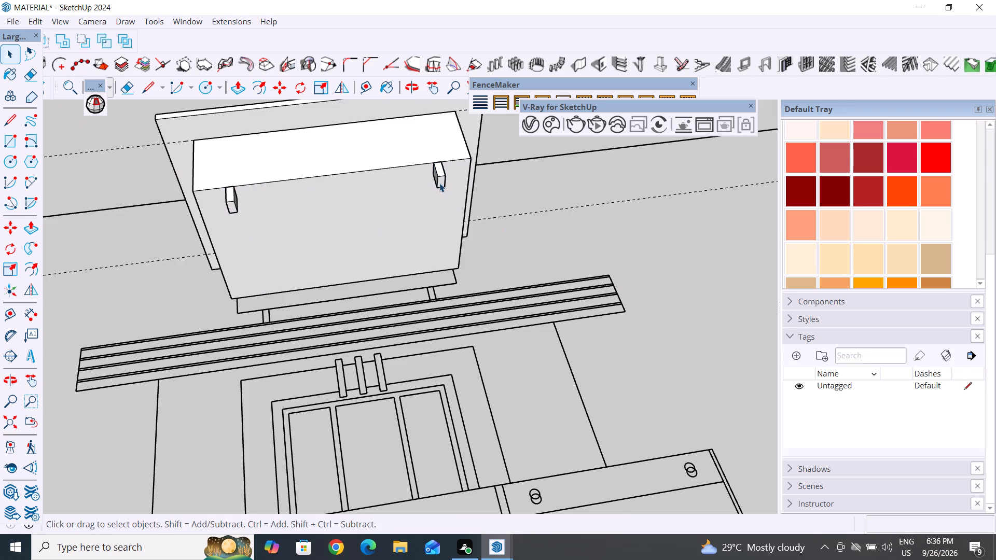
click(439, 183)
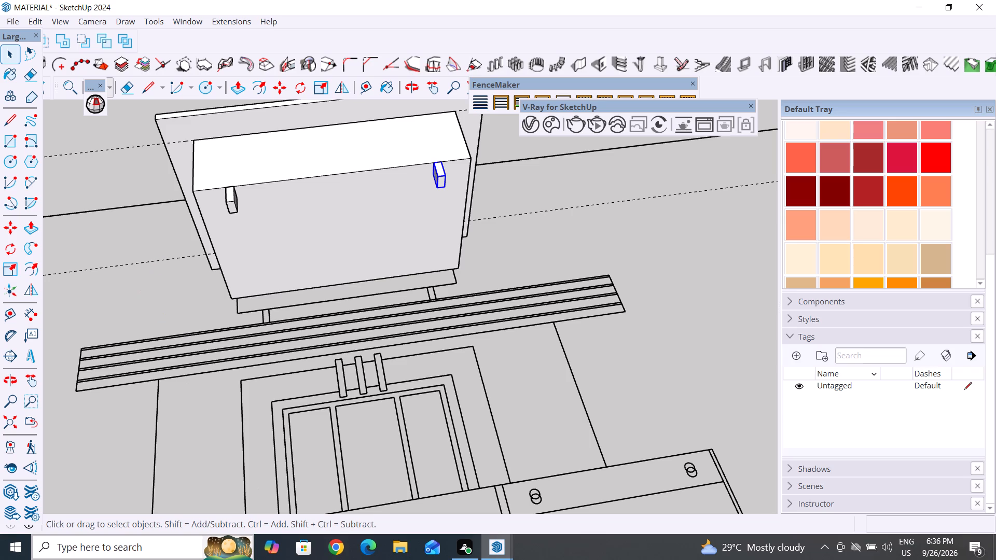
shift+click(232, 207)
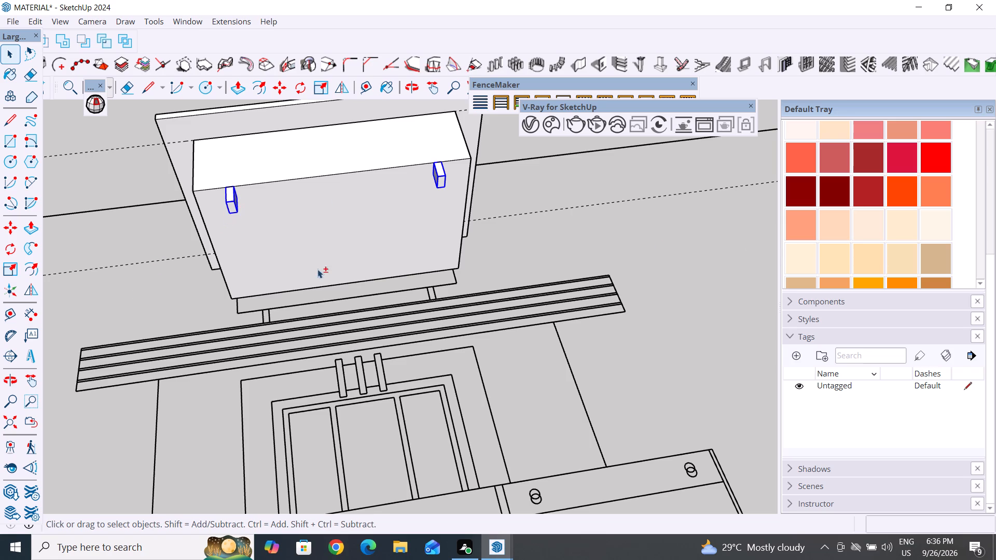
middle_drag(324, 321, 586, 157)
middle_drag(354, 355, 385, 270)
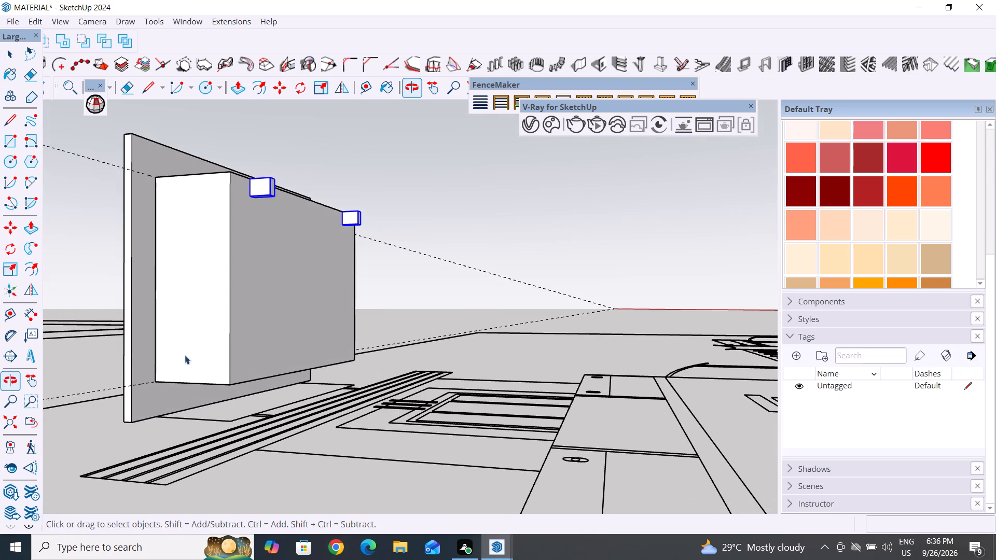
middle_drag(274, 349, 300, 323)
key(m)
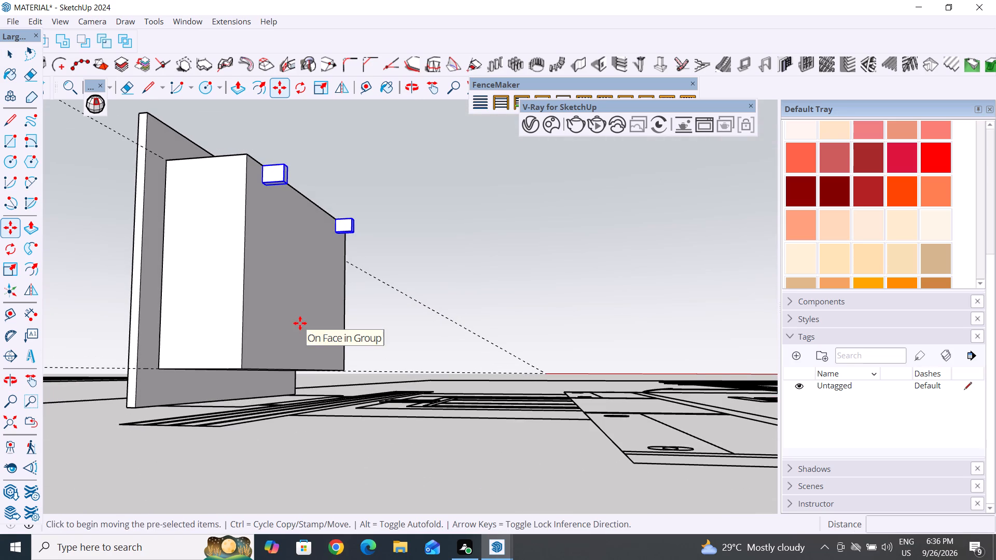
click(261, 180)
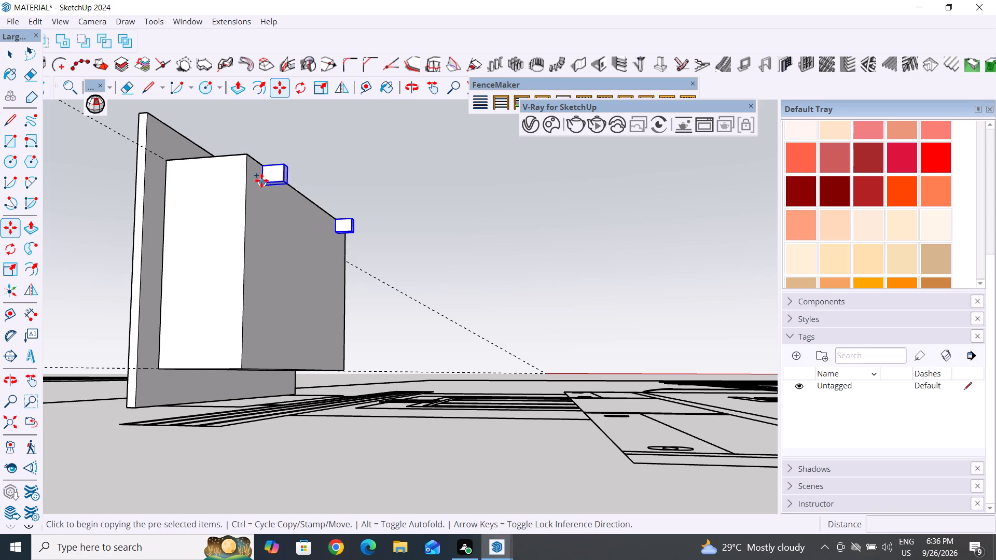
click(264, 370)
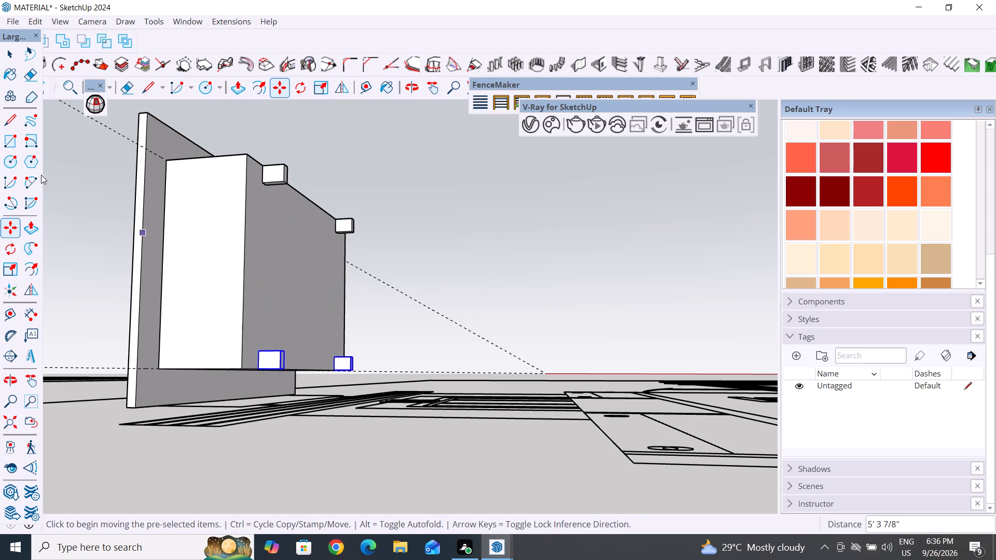
click(10, 59)
double_click(668, 290)
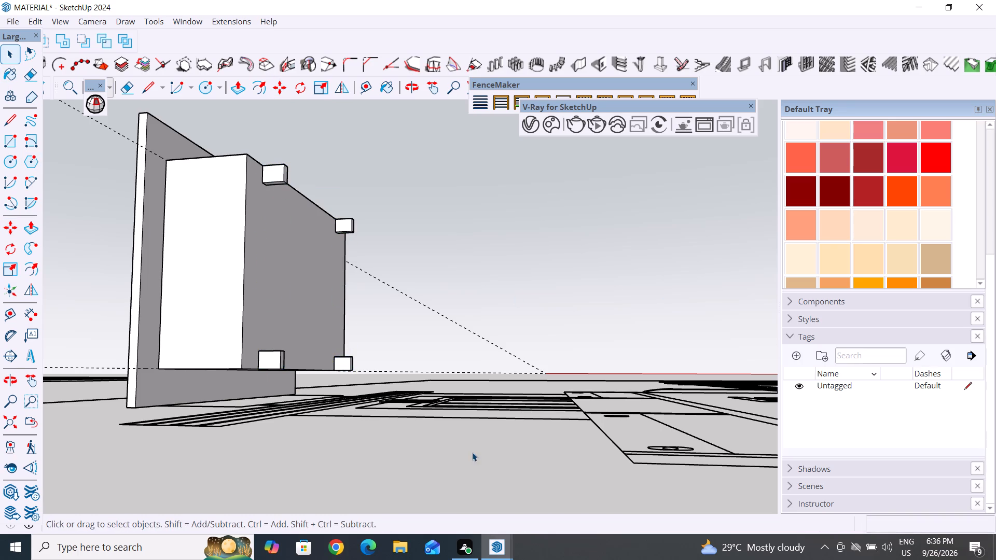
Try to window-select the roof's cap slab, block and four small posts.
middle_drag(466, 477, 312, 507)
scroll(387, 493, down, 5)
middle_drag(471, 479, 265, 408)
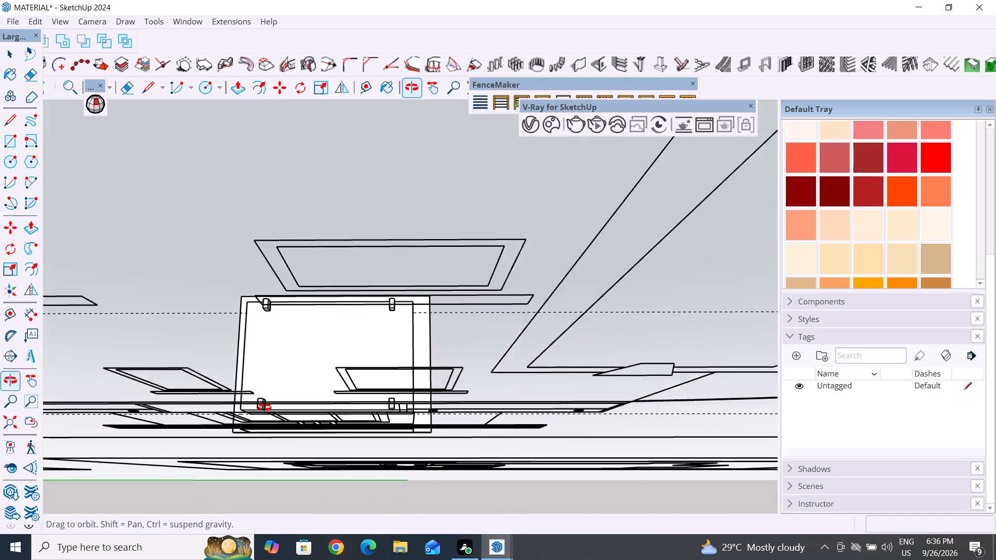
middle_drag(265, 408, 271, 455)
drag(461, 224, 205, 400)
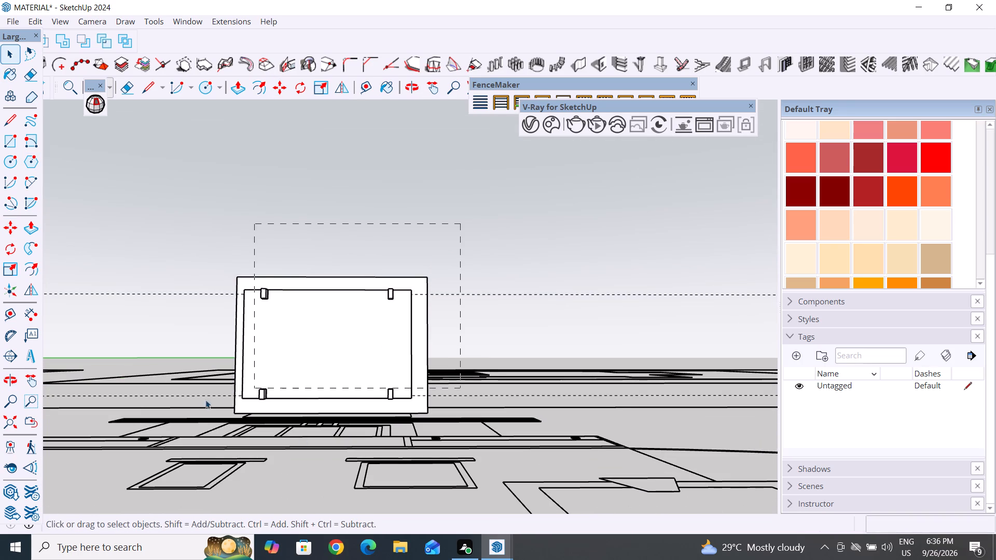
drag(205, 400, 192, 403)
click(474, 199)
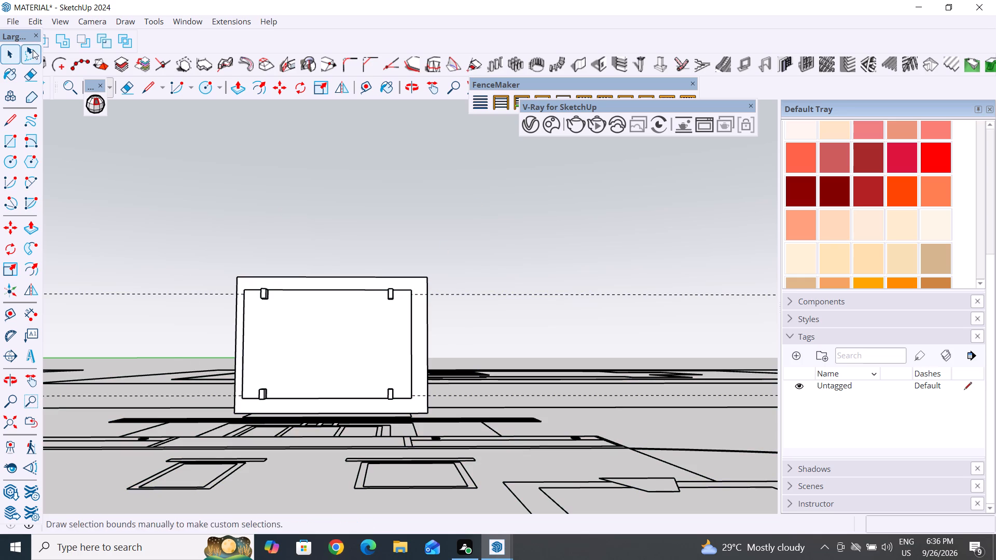
Delete all the construction guides from the model.
click(34, 17)
click(65, 150)
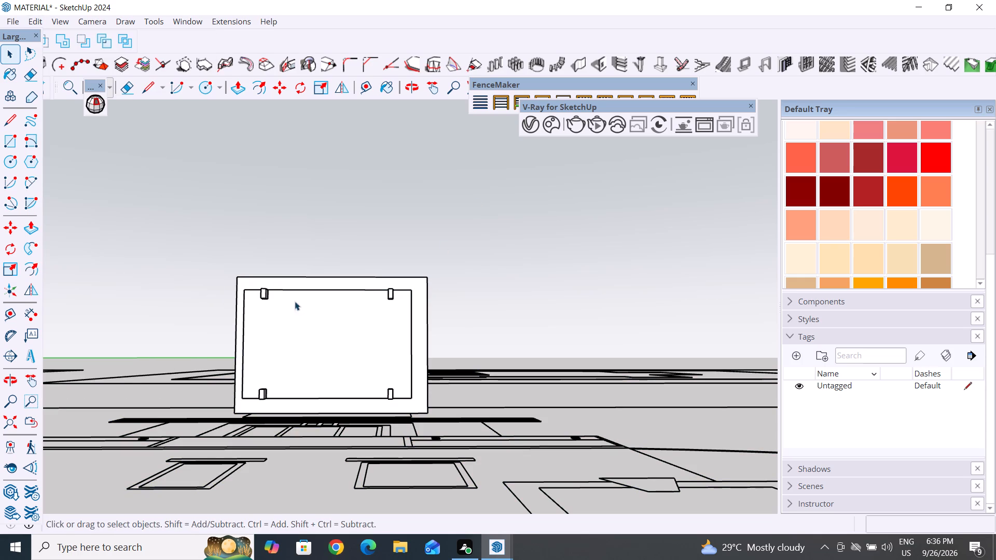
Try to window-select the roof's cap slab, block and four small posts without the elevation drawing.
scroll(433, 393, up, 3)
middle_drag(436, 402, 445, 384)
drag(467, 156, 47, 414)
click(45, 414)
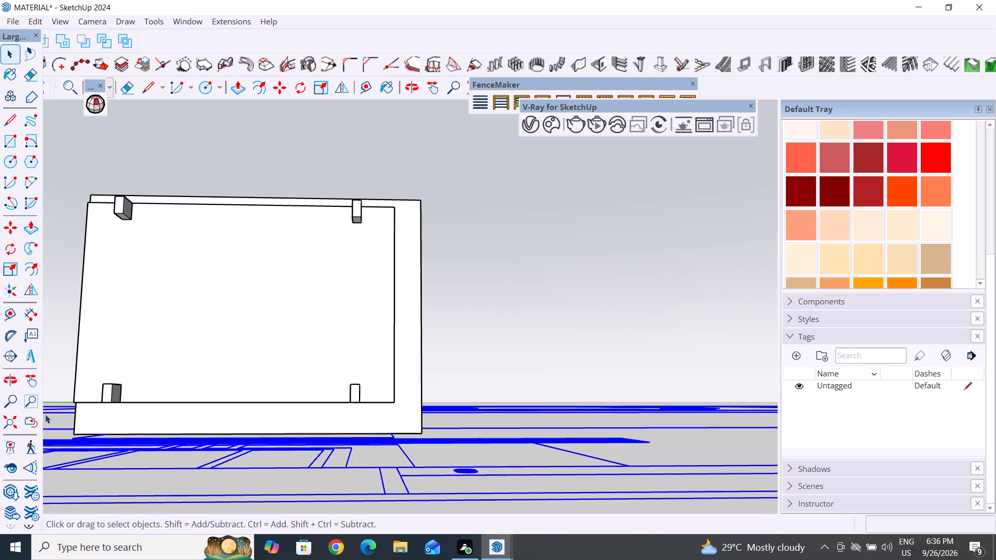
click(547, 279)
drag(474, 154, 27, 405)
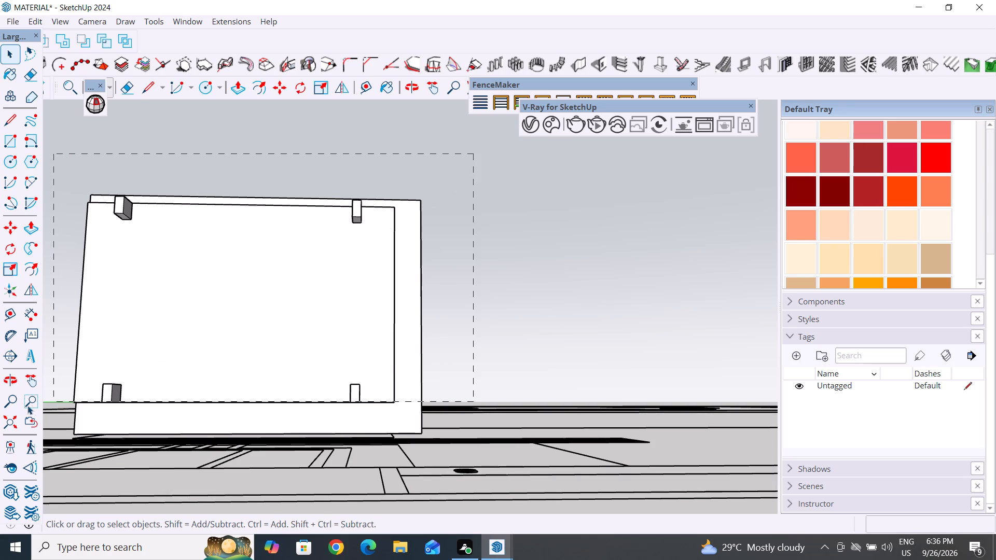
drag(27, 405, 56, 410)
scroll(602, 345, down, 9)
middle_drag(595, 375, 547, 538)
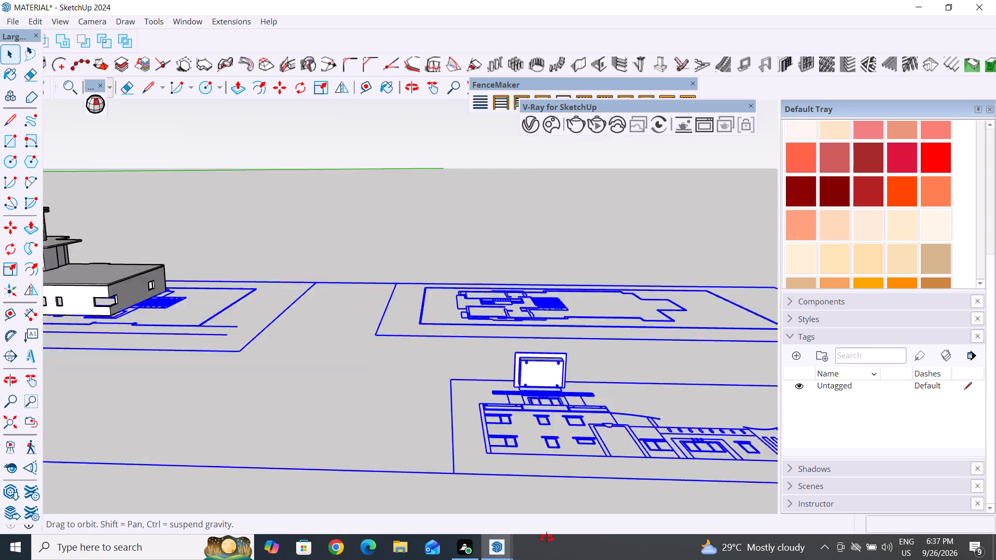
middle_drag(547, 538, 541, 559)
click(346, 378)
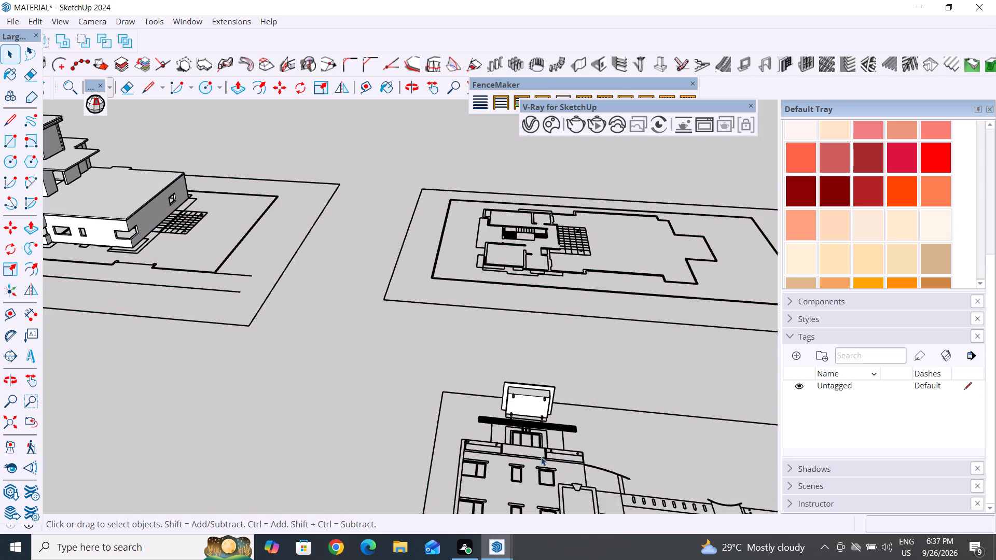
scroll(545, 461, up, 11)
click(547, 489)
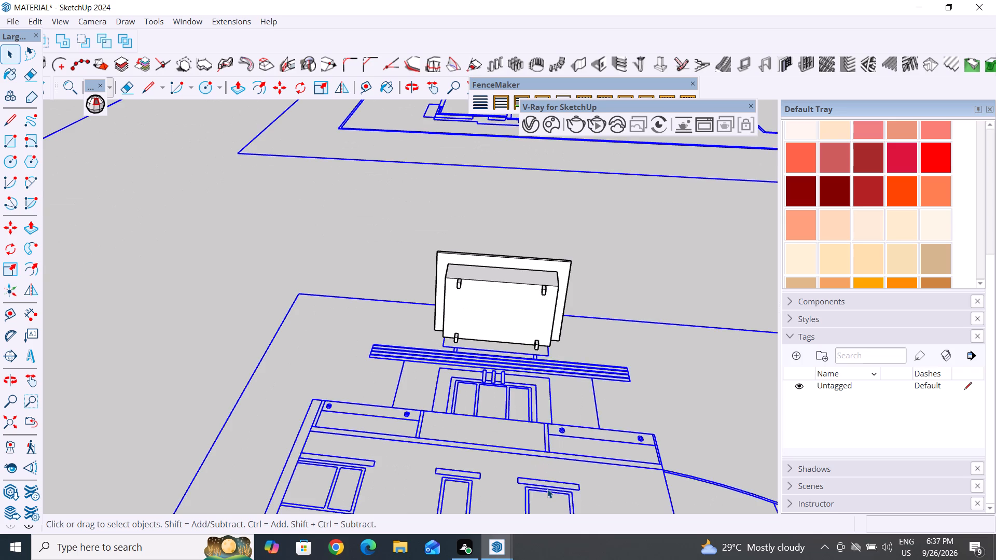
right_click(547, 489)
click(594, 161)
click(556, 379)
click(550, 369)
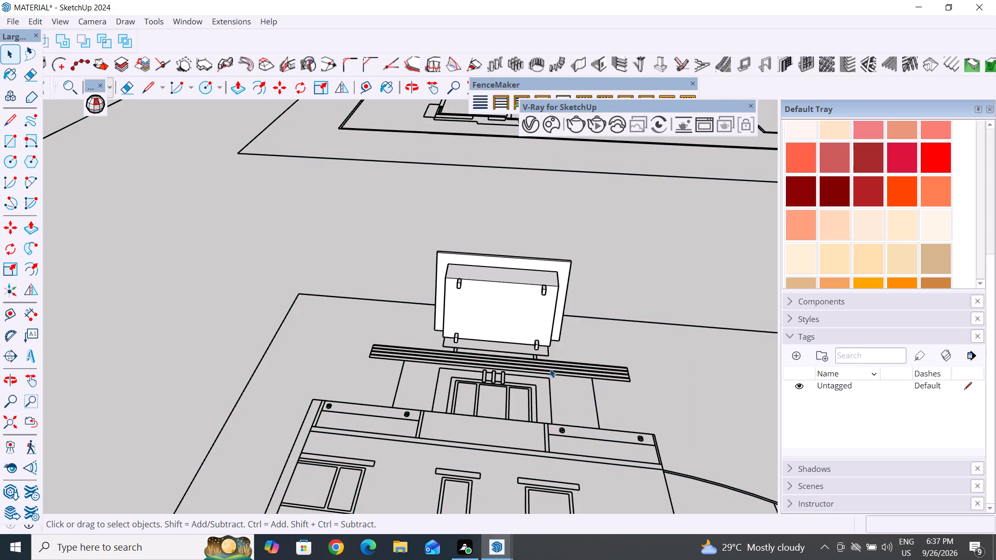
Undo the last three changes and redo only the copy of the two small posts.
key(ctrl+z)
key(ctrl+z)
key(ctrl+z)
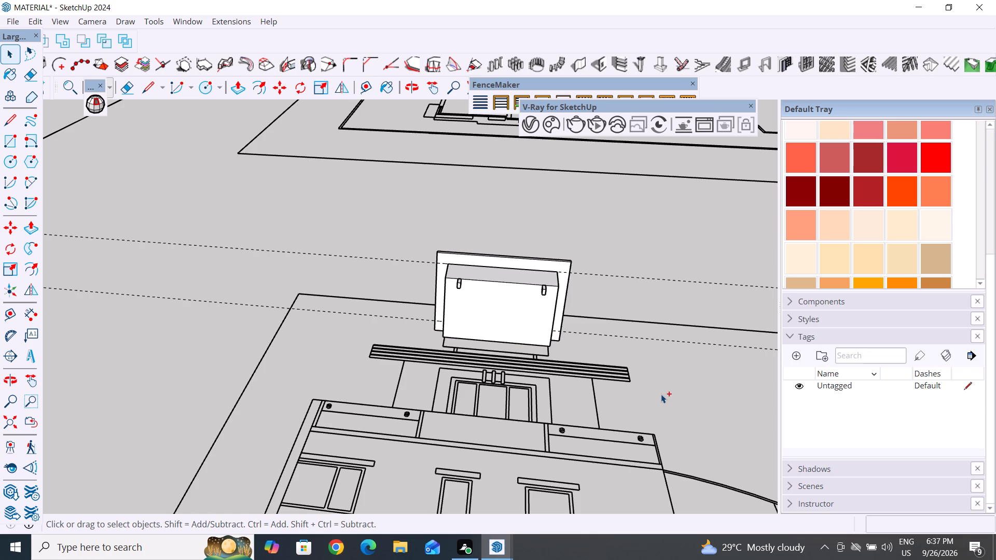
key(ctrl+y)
Hide the elevation drawing component beneath the modelled roof piece.
ctrl+click(680, 394)
click(575, 371)
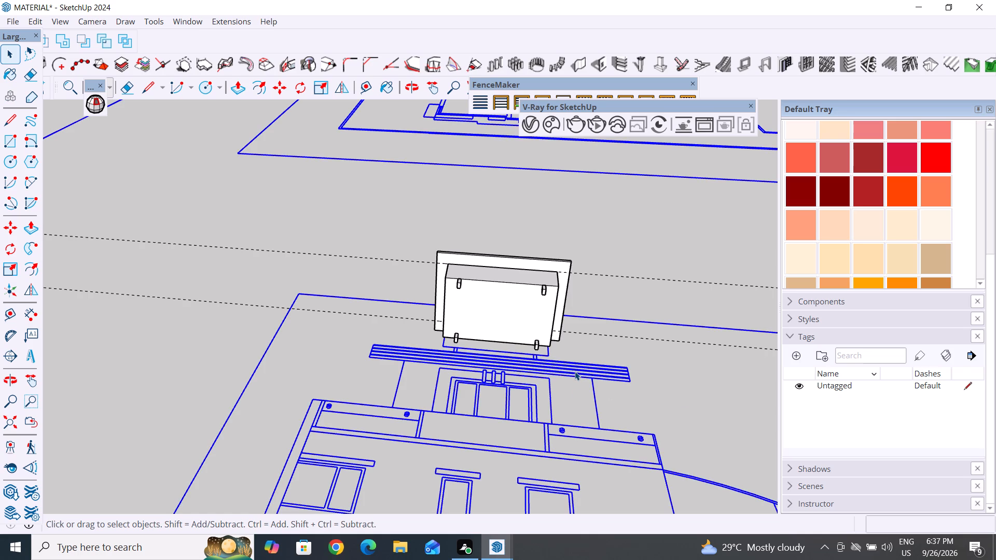
right_click(542, 374)
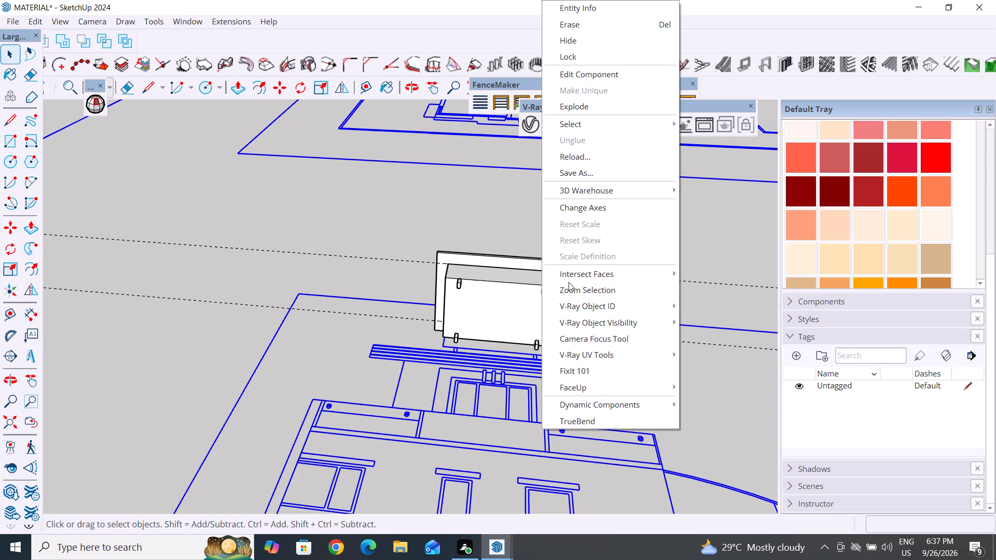
click(592, 36)
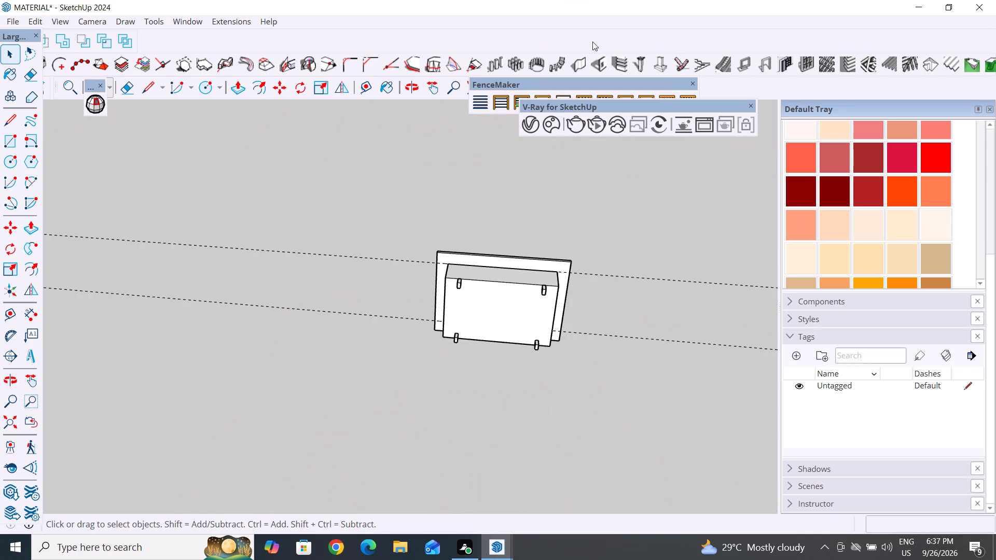
Delete all the construction guides from the model.
click(37, 19)
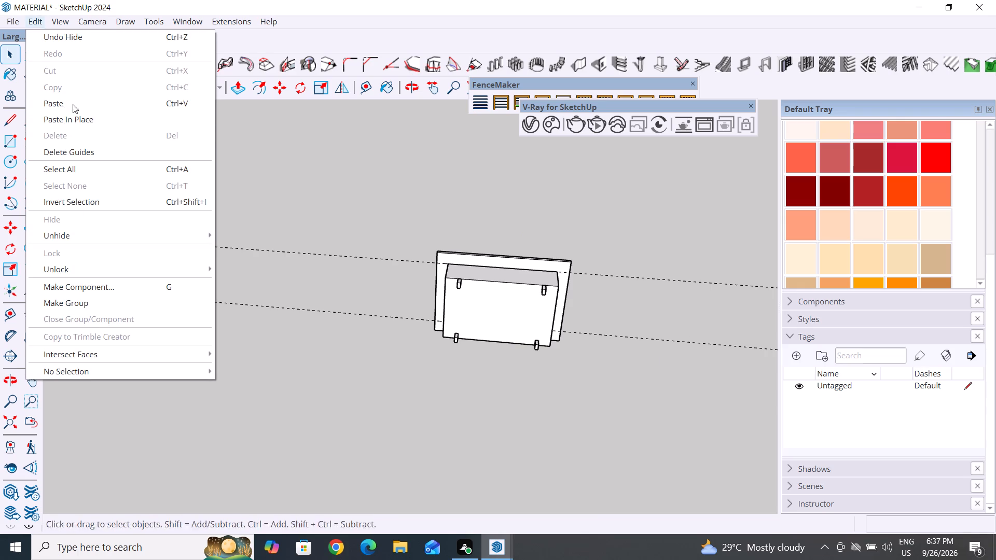
click(70, 152)
Select the roof's cap slab, block and all four small posts together for rotating.
drag(603, 202, 460, 372)
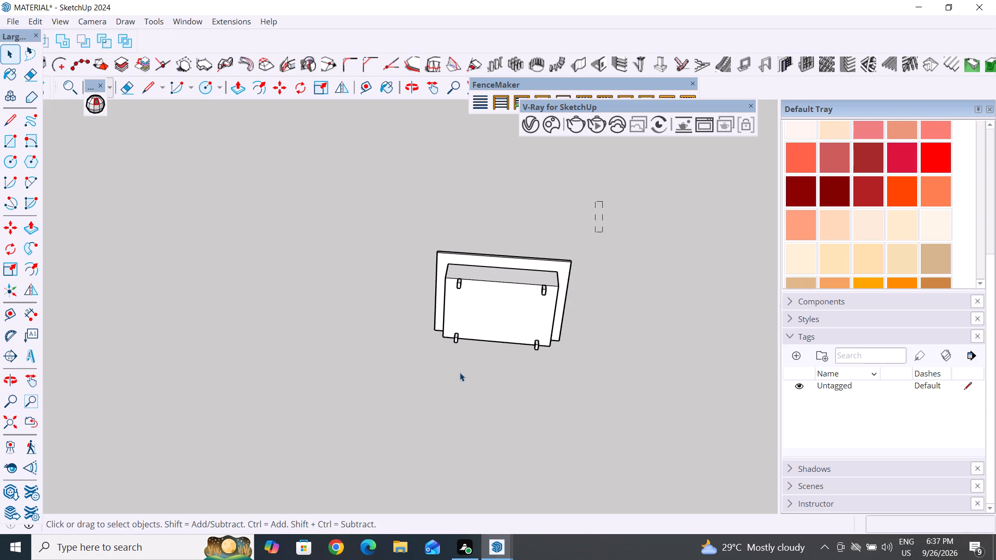
drag(460, 372, 368, 413)
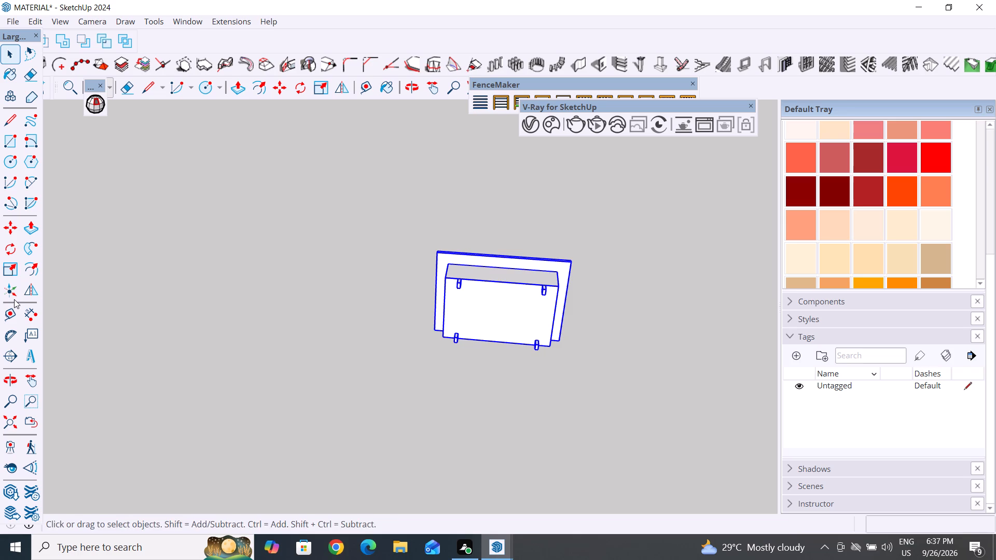
click(12, 228)
middle_drag(565, 413, 294, 415)
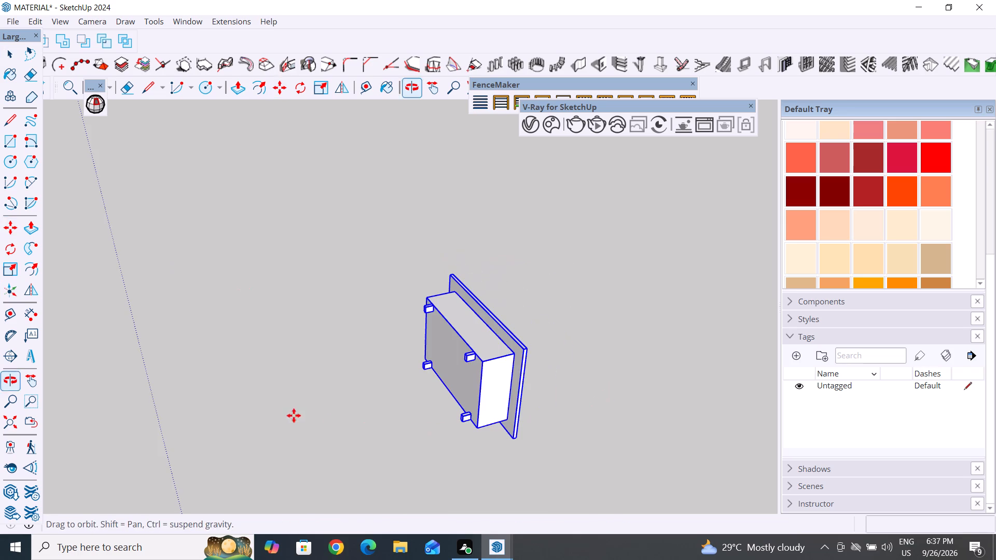
click(11, 249)
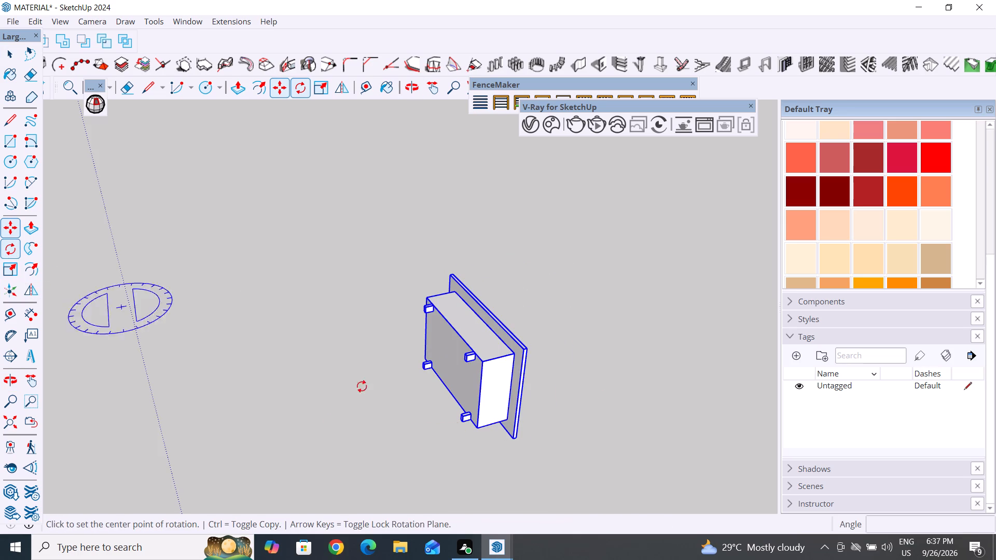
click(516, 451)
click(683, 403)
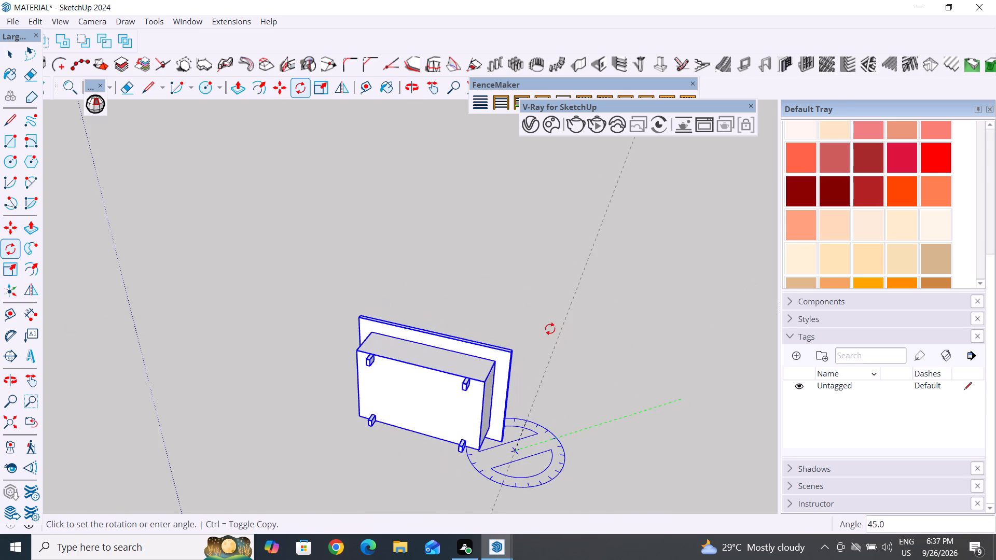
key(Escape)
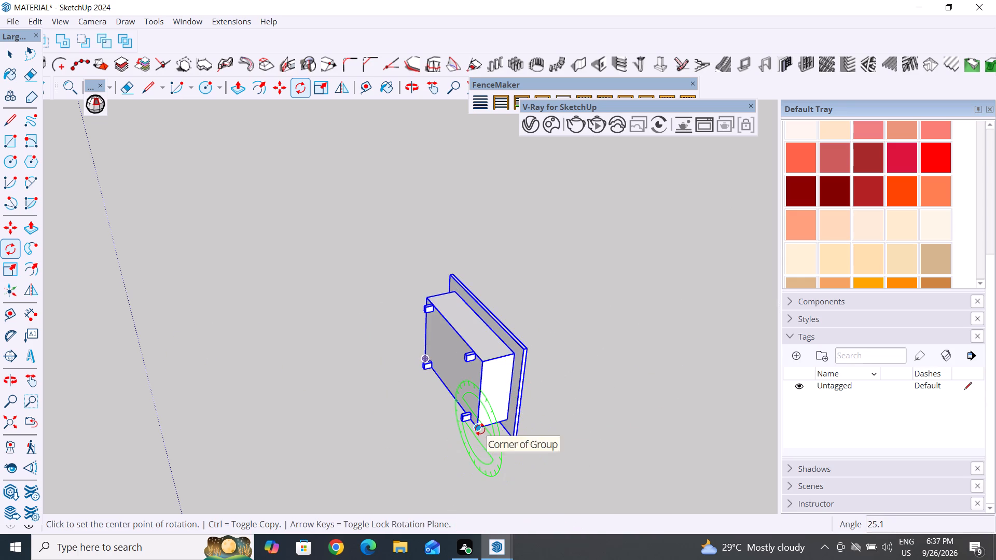
Rotate the selected roof piece 90° about the block's bottom edge so its cap slab lies flat on top.
click(492, 425)
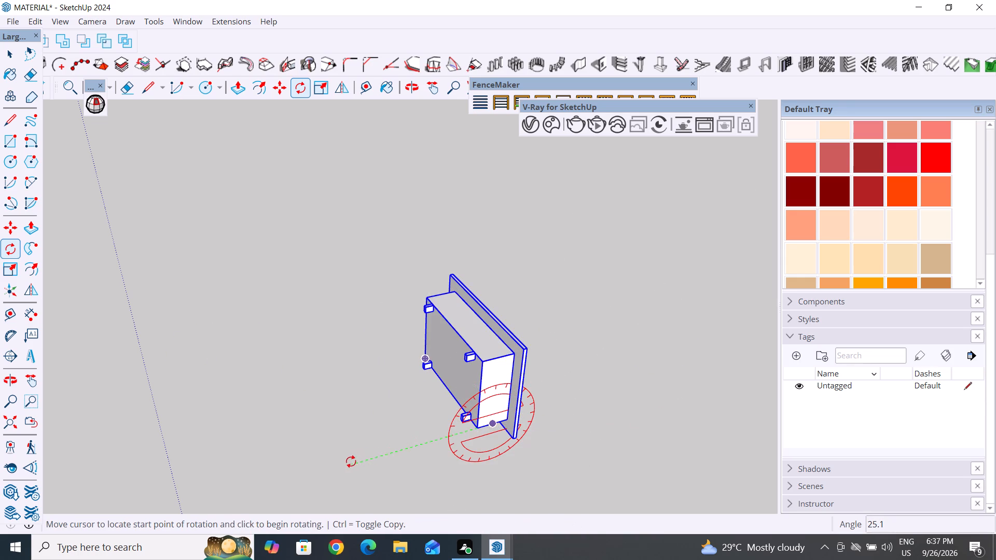
click(351, 461)
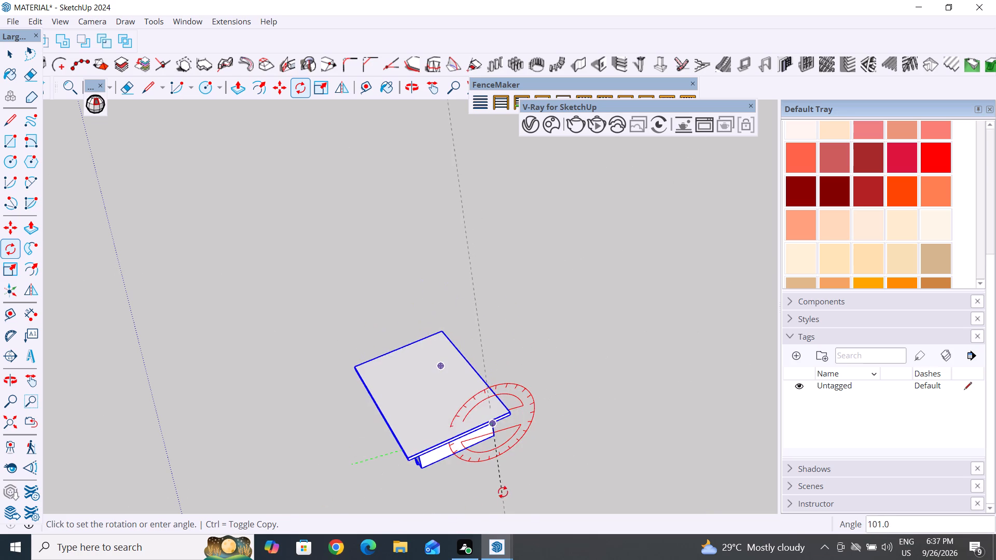
click(487, 467)
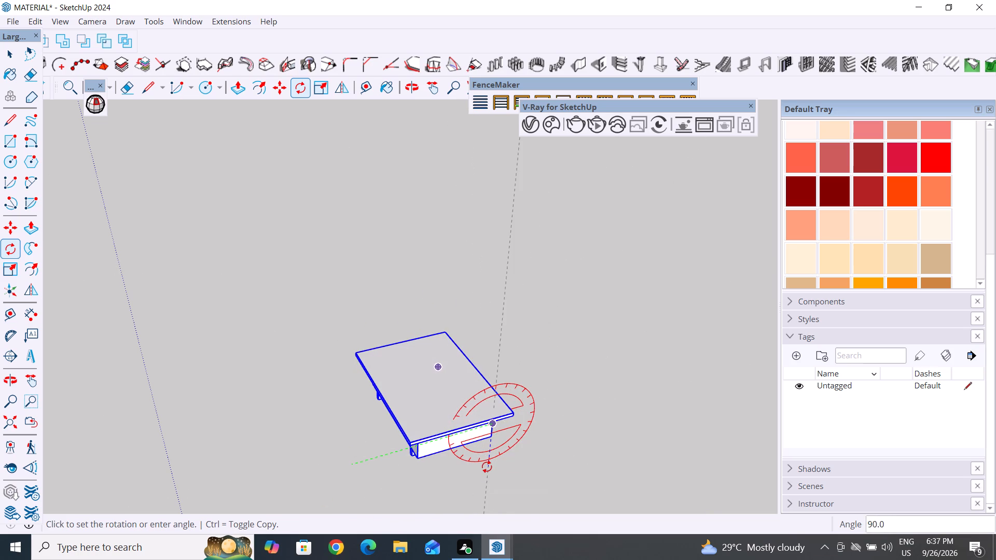
Move the whole roof piece by a small post's bottom corner onto the house's tower roof, about 205' away, with back edges displayed.
click(11, 40)
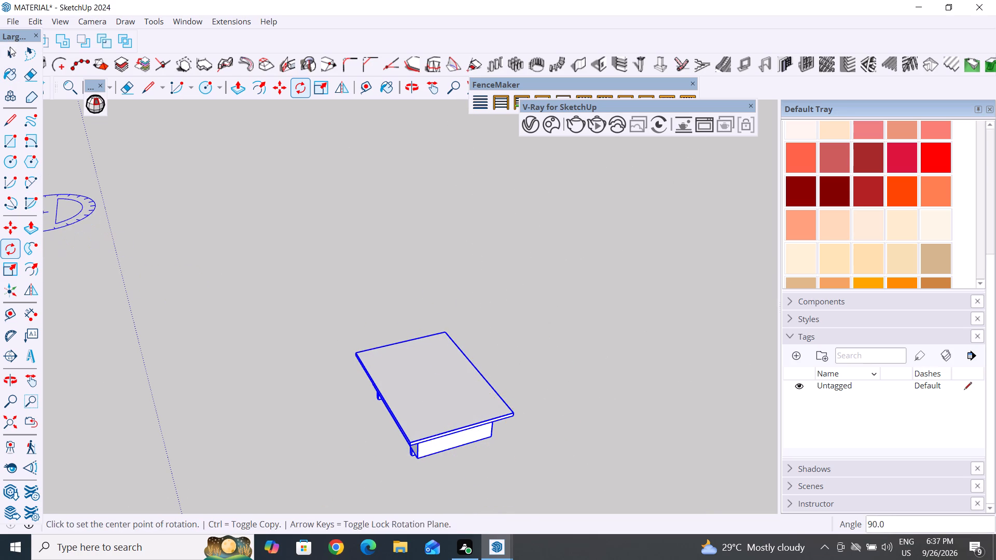
click(4, 56)
click(401, 267)
drag(549, 301, 315, 502)
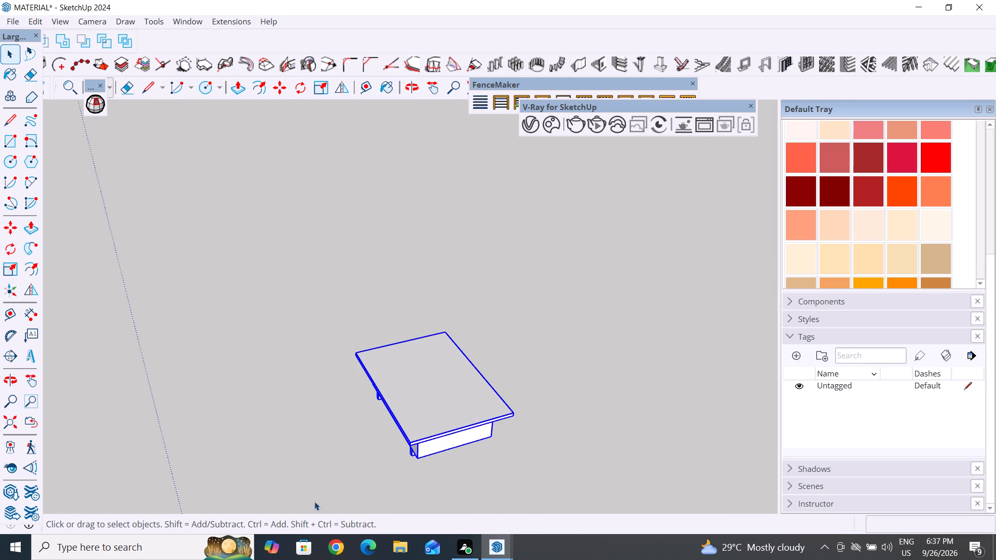
key(m)
scroll(414, 288, down, 13)
middle_drag(341, 385, 329, 382)
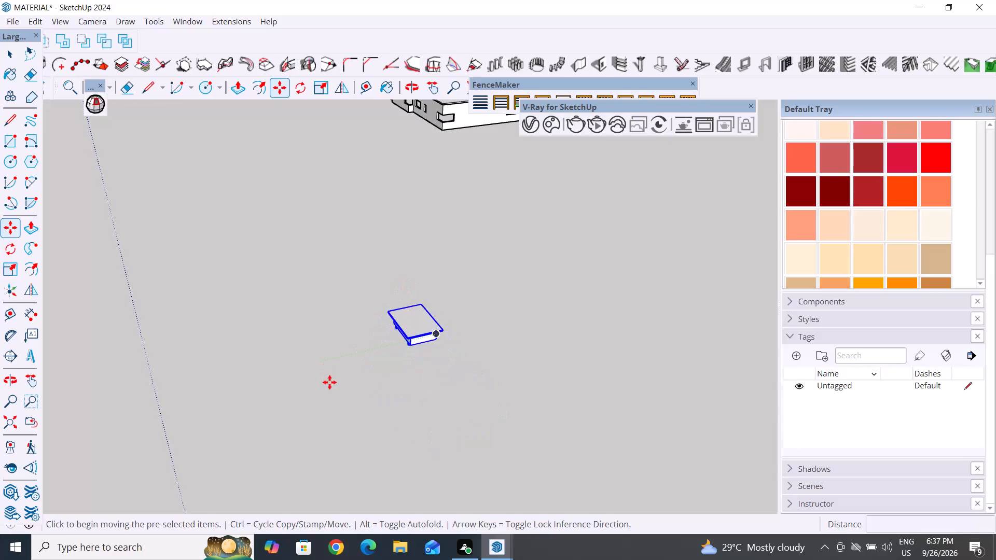
middle_drag(329, 382, 565, 331)
scroll(442, 312, up, 17)
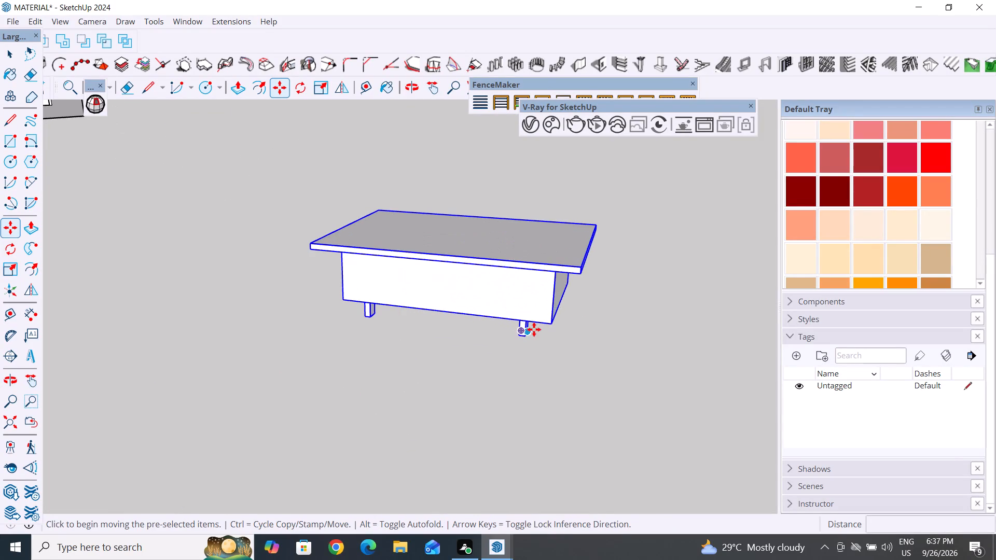
middle_drag(383, 366, 536, 385)
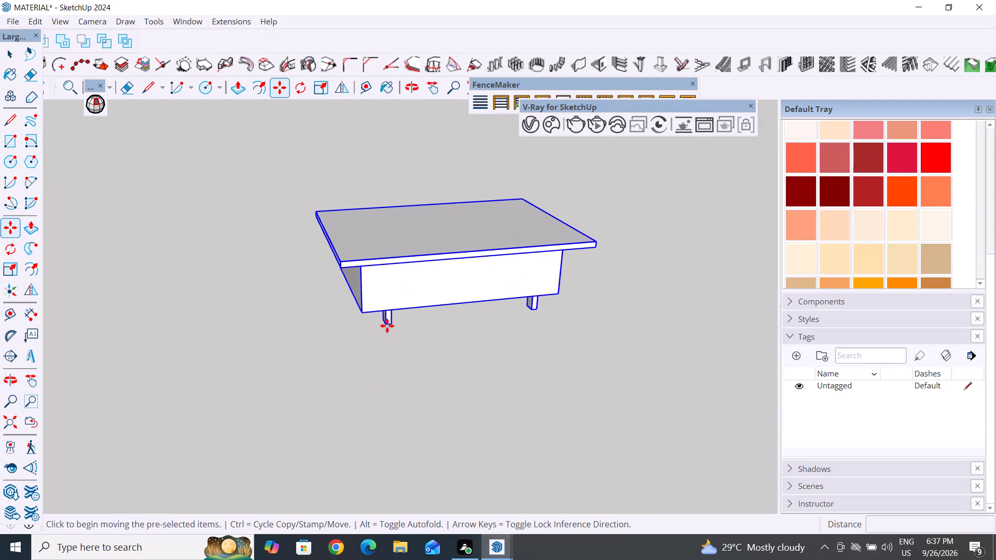
scroll(363, 345, up, 6)
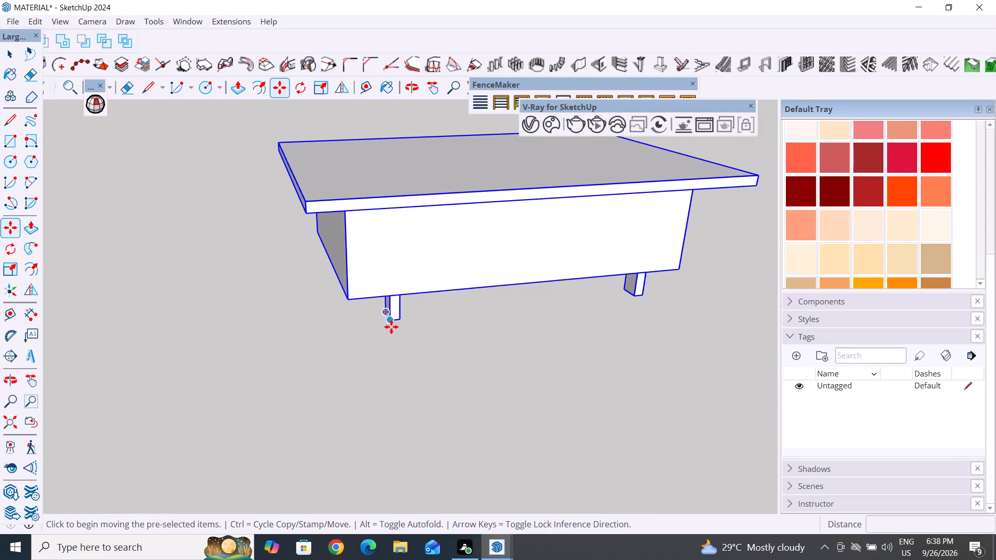
click(391, 327)
scroll(629, 308, down, 20)
scroll(629, 308, down, 10)
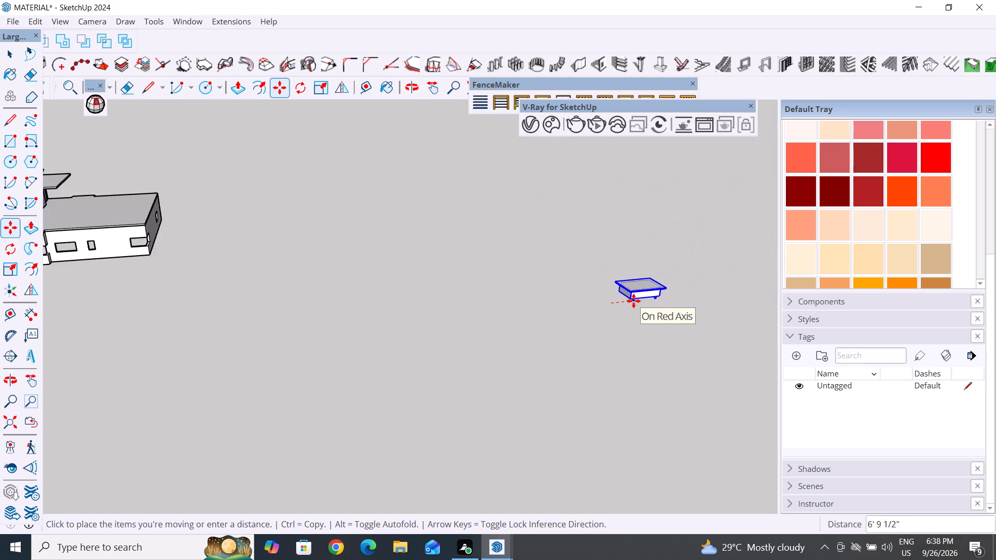
scroll(633, 301, down, 4)
scroll(272, 205, up, 12)
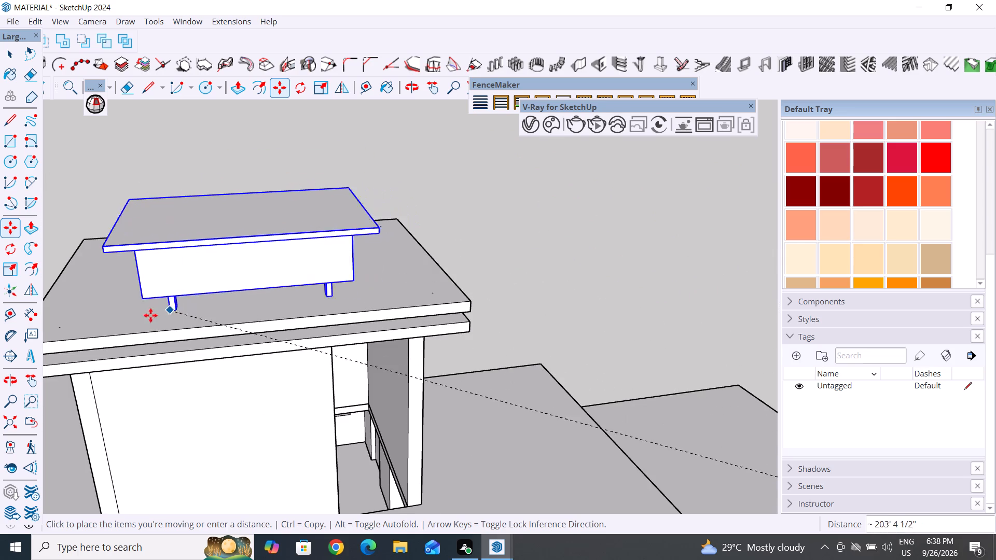
middle_drag(131, 318, 116, 360)
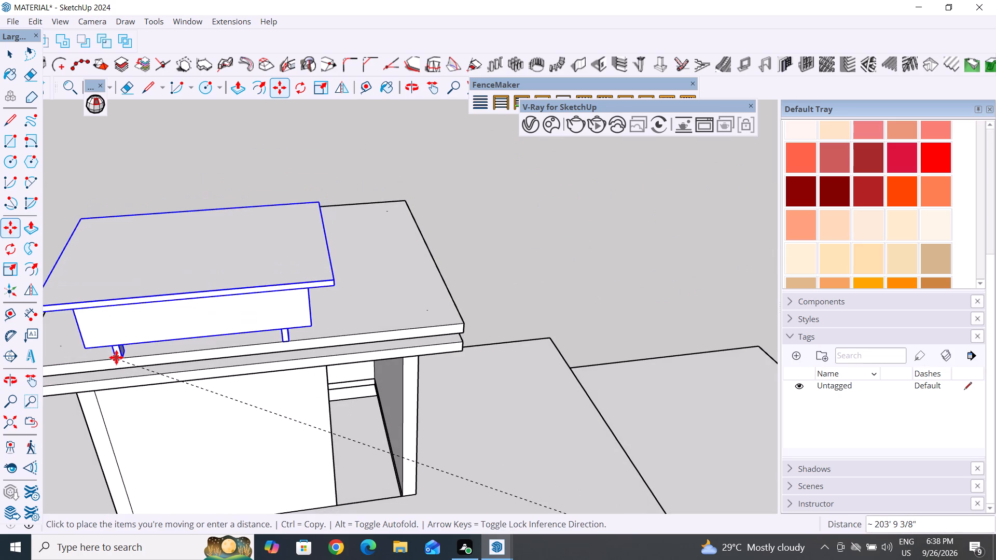
key(k)
scroll(167, 291, up, 5)
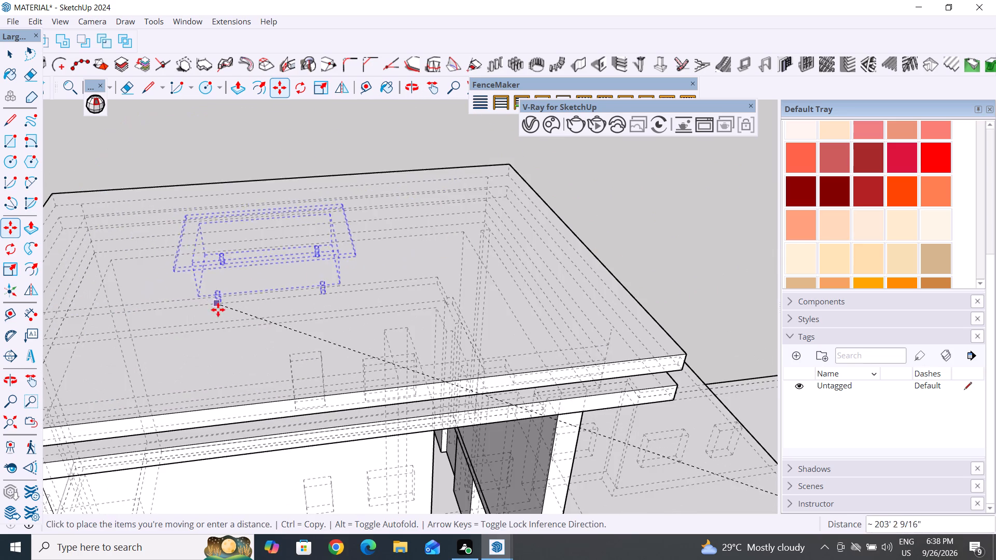
scroll(418, 314, down, 5)
middle_drag(436, 340, 544, 488)
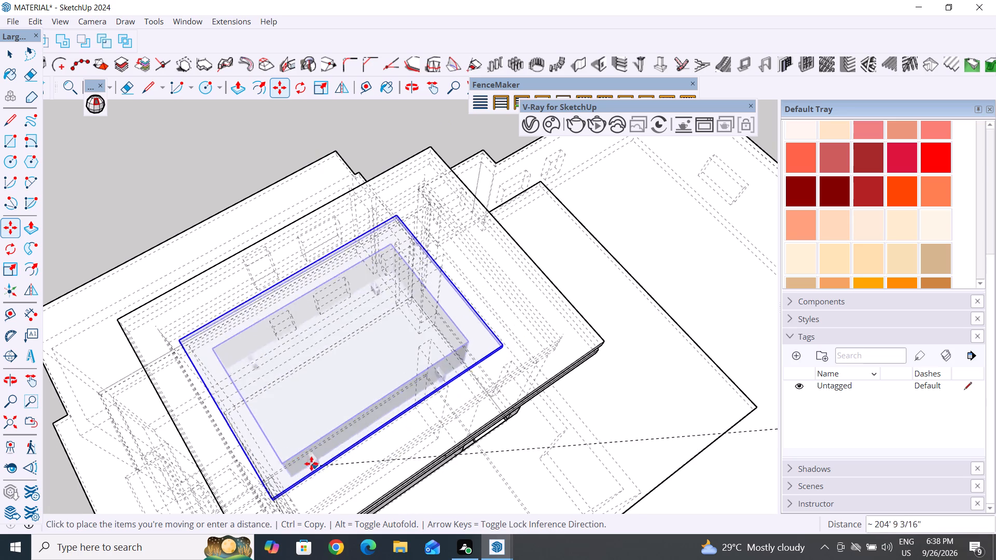
middle_drag(301, 449, 293, 329)
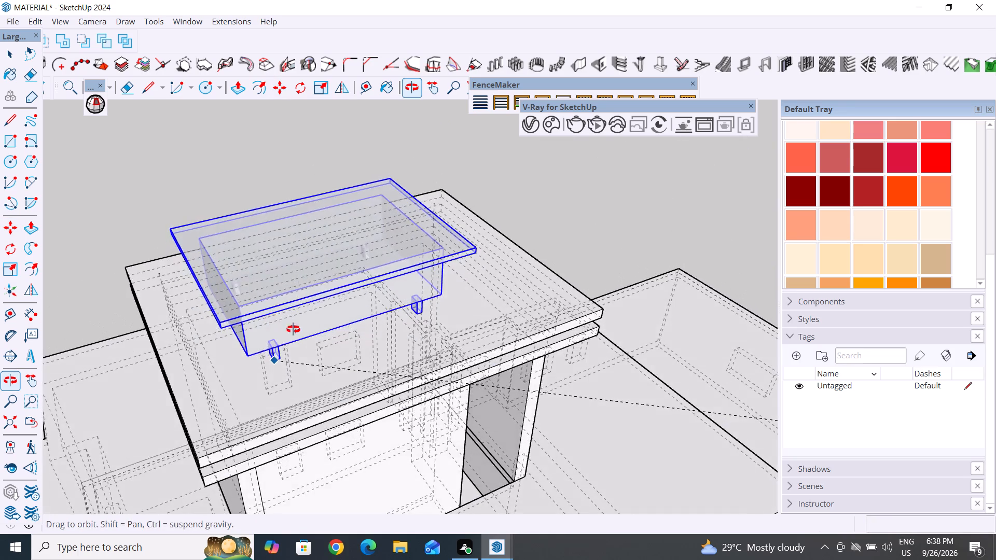
middle_drag(293, 329, 560, 387)
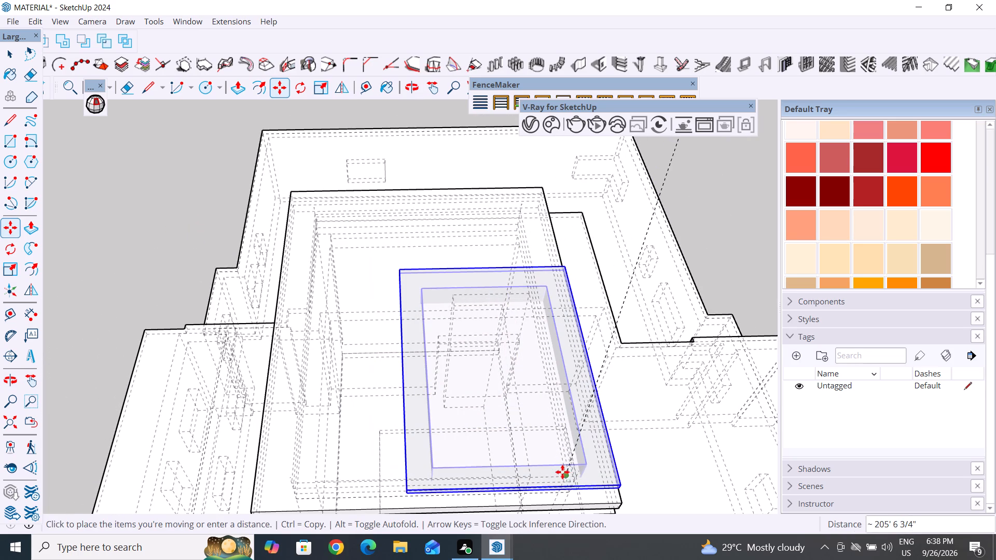
click(565, 473)
middle_drag(528, 398, 411, 186)
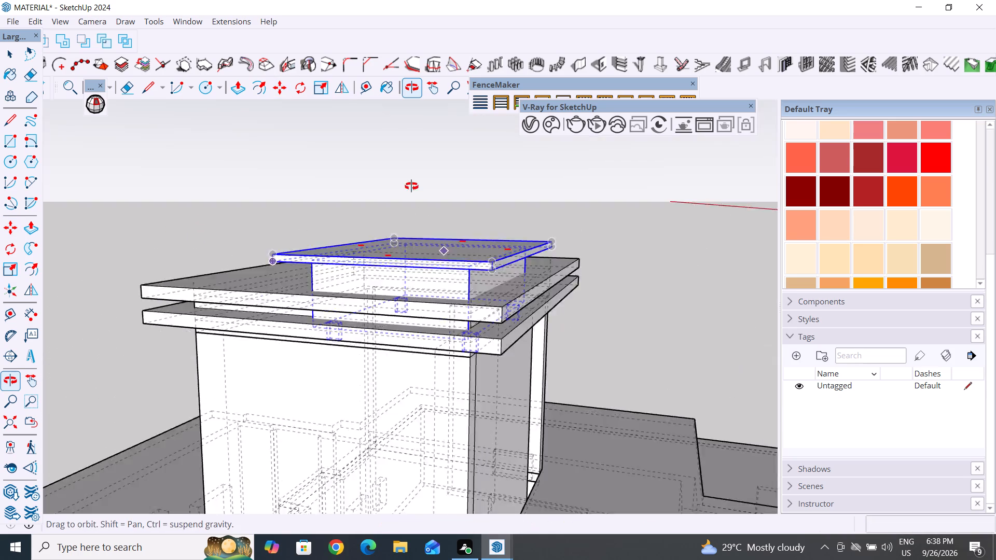
Move the roof piece by a small post's bottom corner about 4' 9 11/16" across the tower roof towards its outer edge.
middle_drag(411, 186, 0, 369)
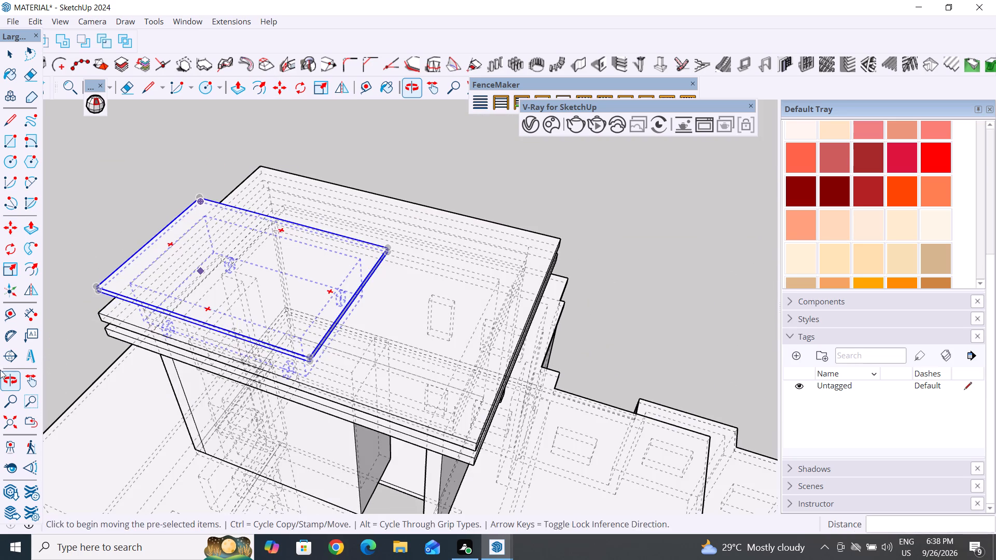
middle_drag(446, 335, 119, 327)
middle_drag(407, 338, 140, 302)
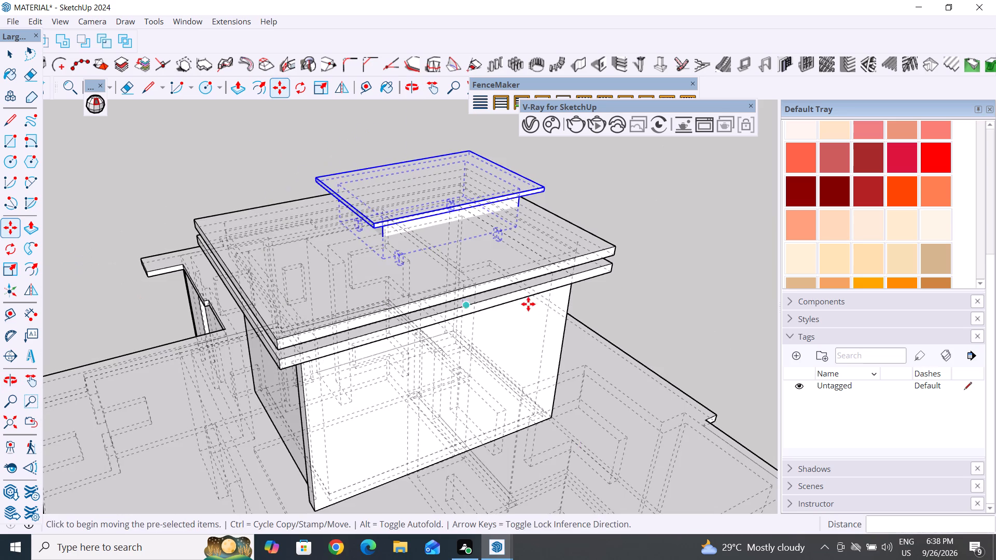
middle_drag(523, 324, 394, 446)
middle_drag(599, 329, 510, 358)
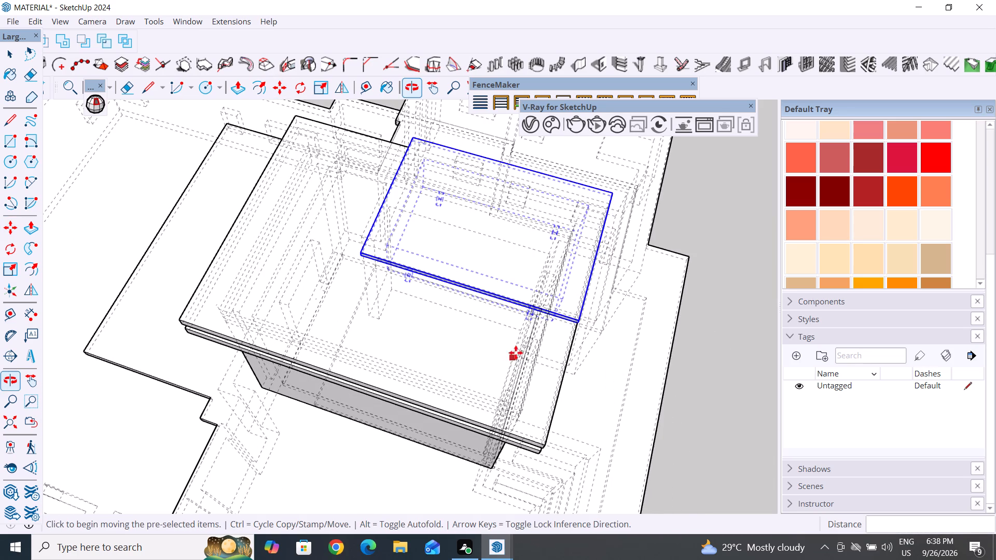
click(534, 318)
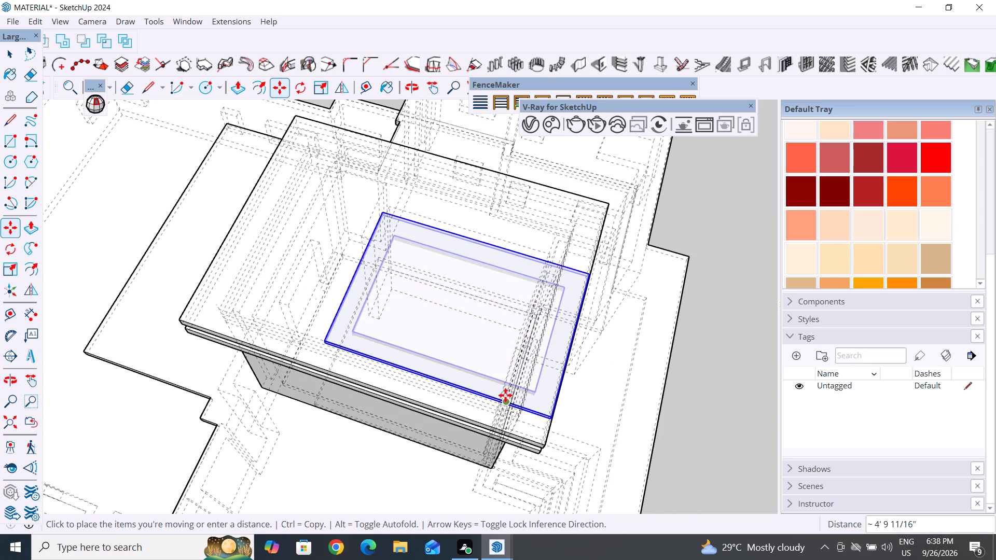
click(503, 396)
Deselect the roof piece and turn off the display of back edges.
middle_drag(645, 394, 439, 250)
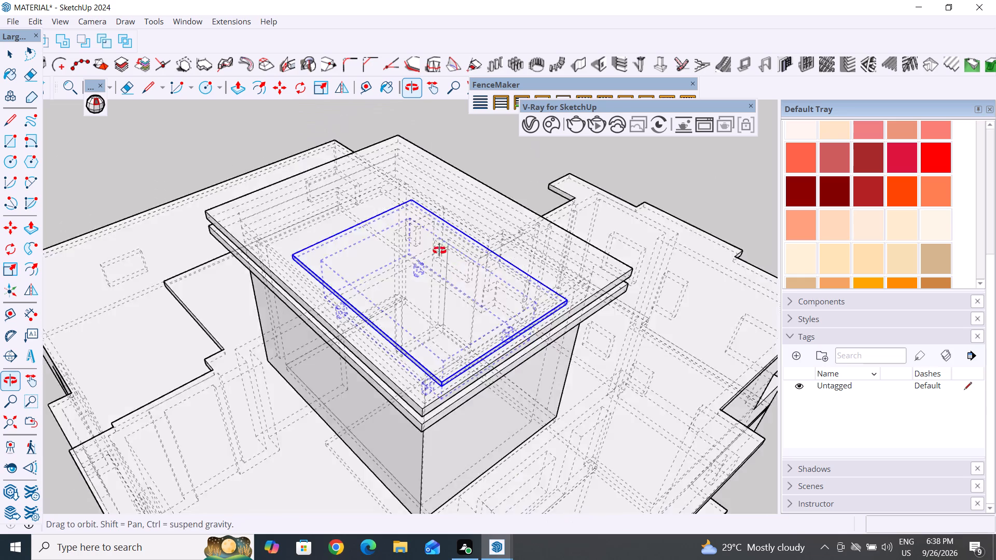
middle_drag(439, 250, 418, 203)
scroll(586, 272, up, 4)
middle_drag(595, 265, 329, 260)
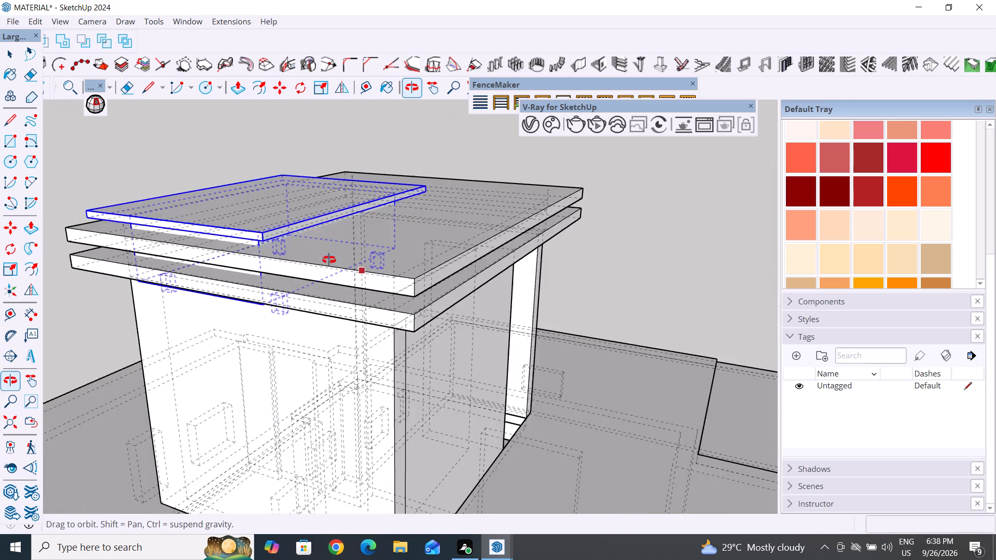
middle_drag(329, 260, 315, 337)
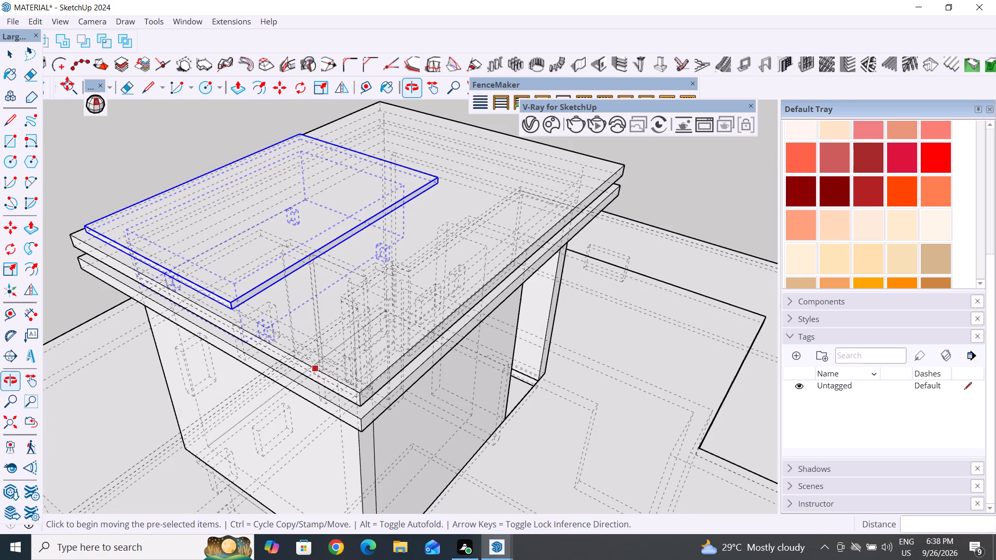
click(11, 55)
click(145, 145)
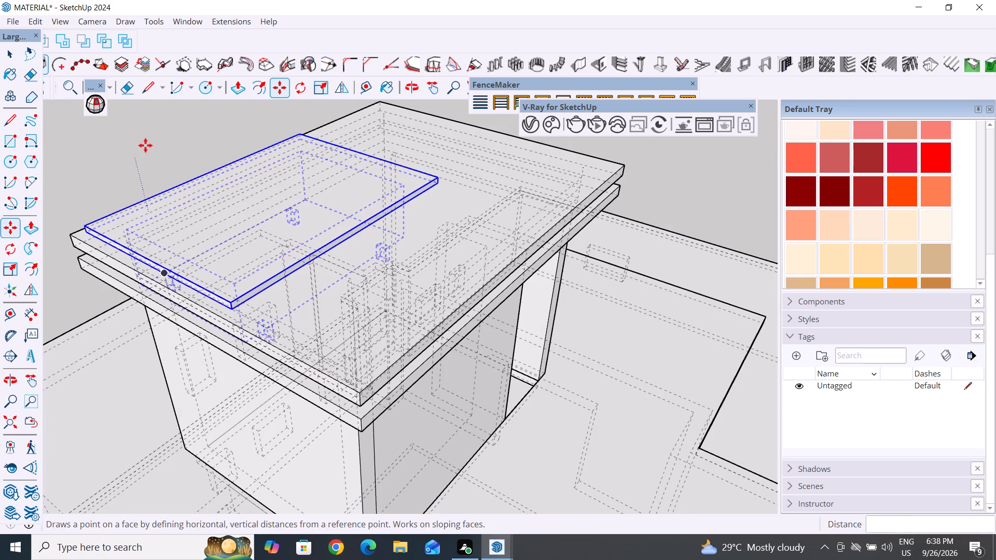
key(k)
Select the cap slab and inset block together and raise them about 1' 7" so the block stands on the tower's upper roof slab.
middle_drag(472, 286, 592, 471)
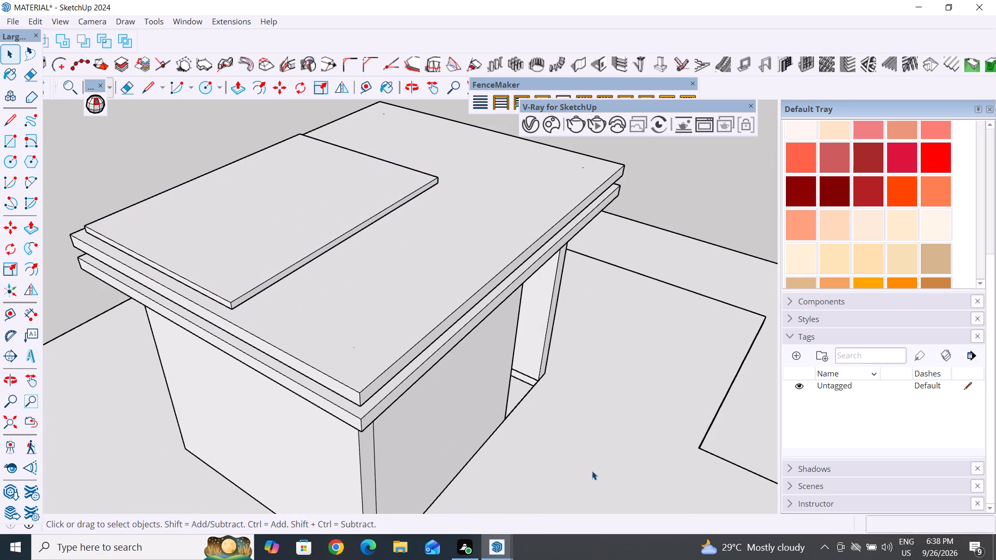
middle_drag(592, 471, 612, 204)
scroll(273, 259, up, 5)
middle_drag(315, 206, 331, 195)
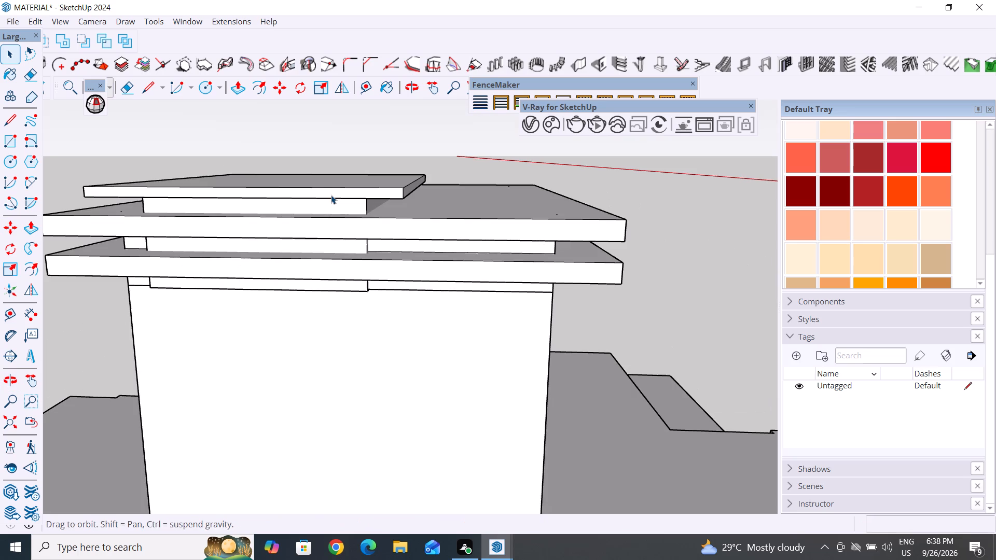
middle_drag(331, 195, 335, 170)
scroll(327, 195, up, 3)
click(331, 194)
click(463, 150)
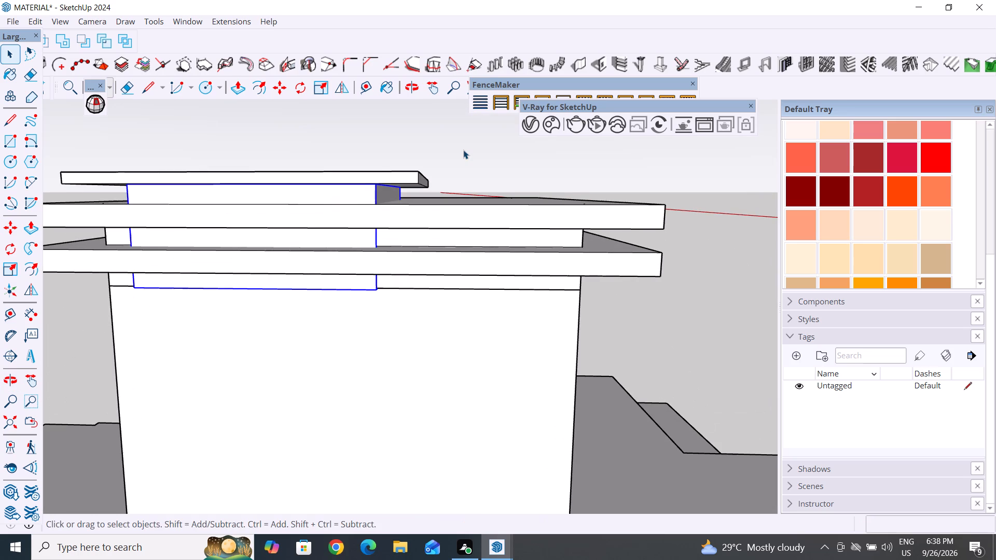
click(352, 194)
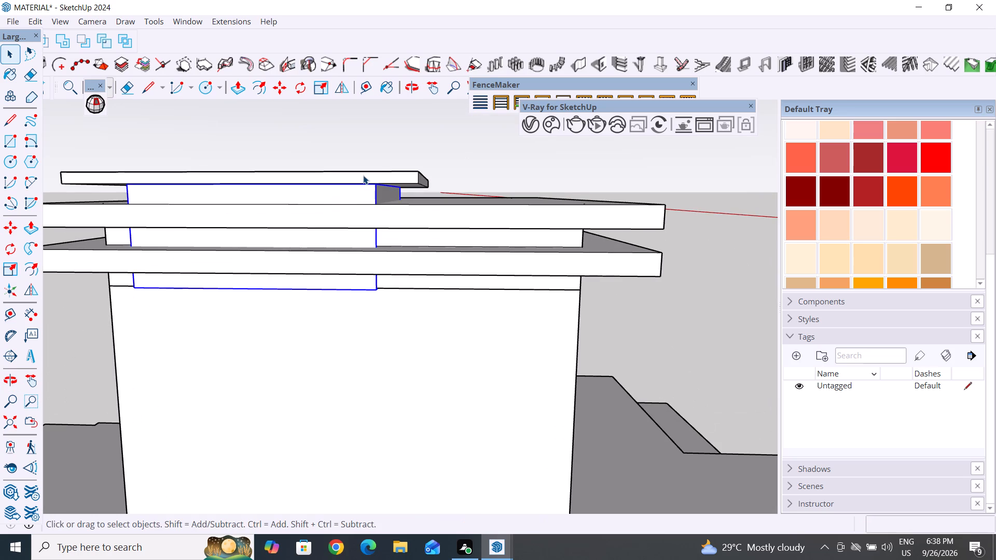
click(363, 175)
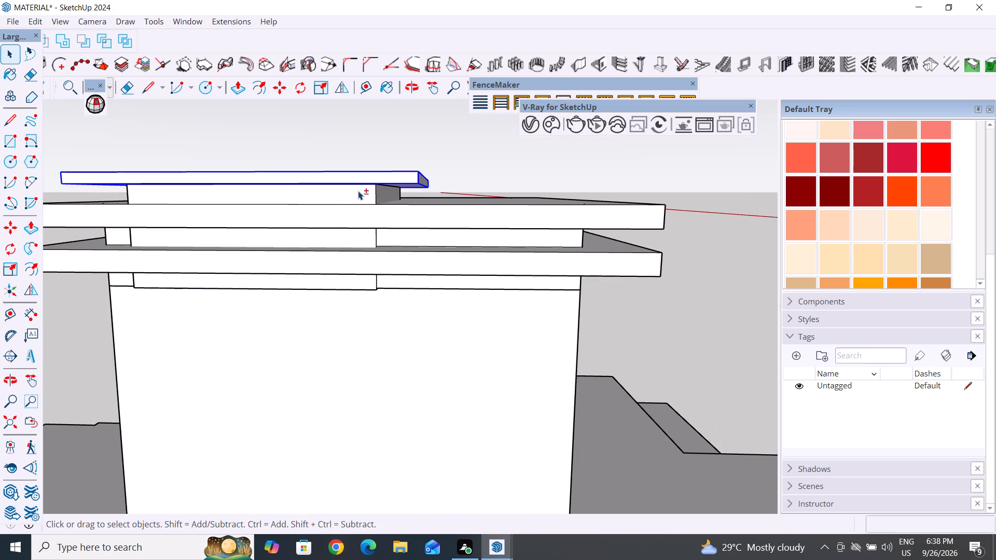
shift+click(358, 191)
click(370, 199)
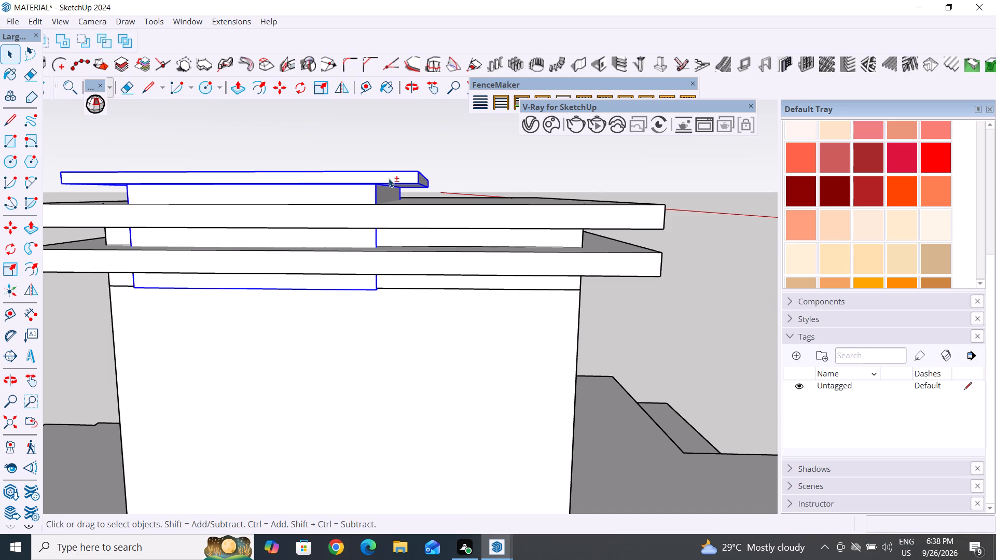
shift+click(389, 178)
key(m)
click(374, 294)
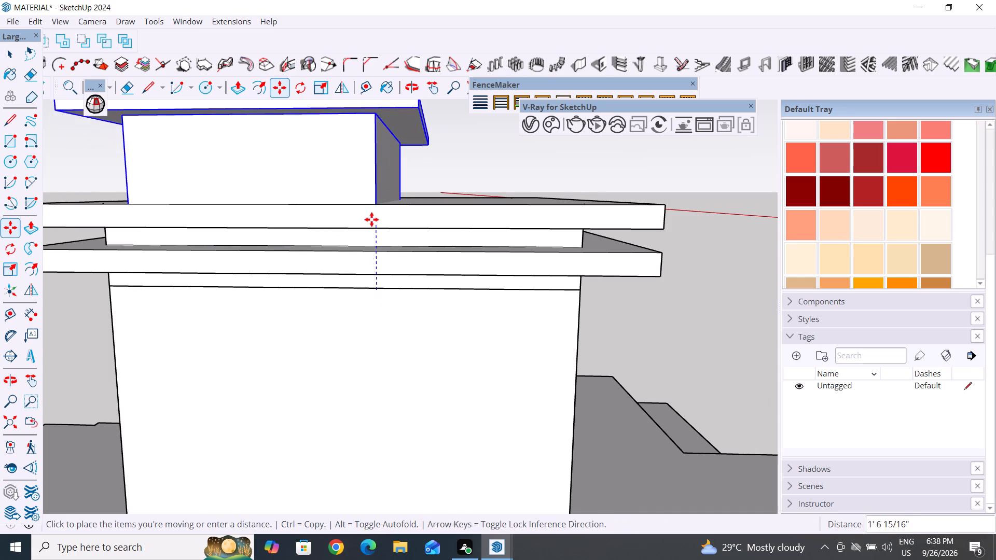
click(373, 207)
Move the cap slab and block 5' 5 1/2" across the tower roof by the block's bottom front corner, towards the roof's middle.
middle_drag(547, 253, 226, 310)
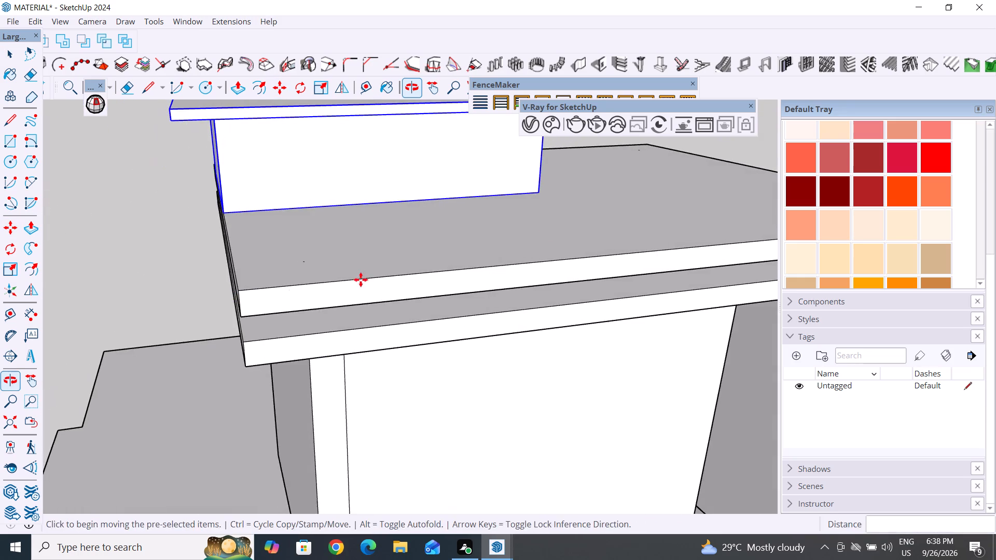
middle_drag(514, 240, 320, 274)
scroll(374, 257, down, 10)
middle_drag(578, 296, 475, 272)
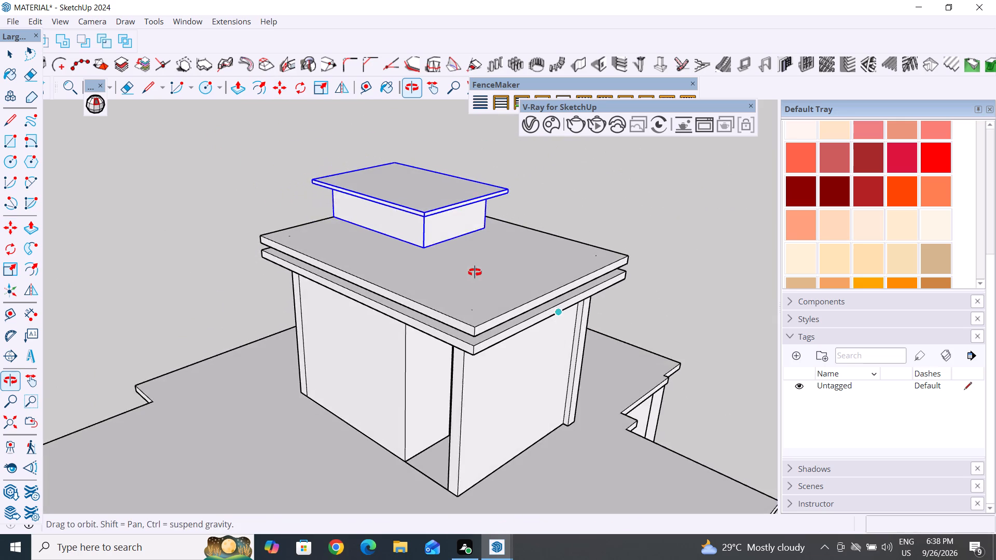
middle_drag(475, 272, 457, 258)
click(426, 249)
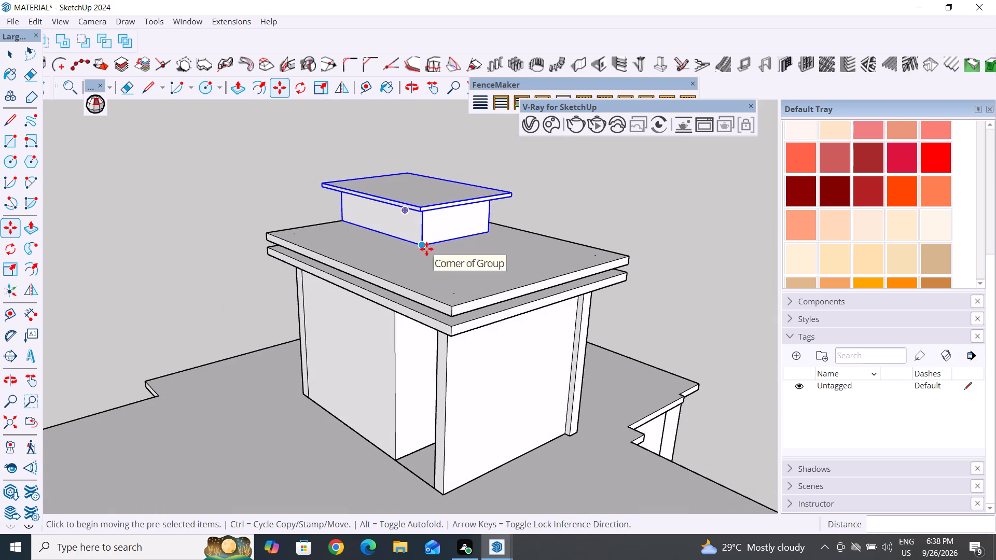
click(452, 270)
Examine the stepped tower roof and the whole house from low, high and distant viewpoints.
scroll(355, 246, down, 6)
middle_drag(387, 310, 690, 257)
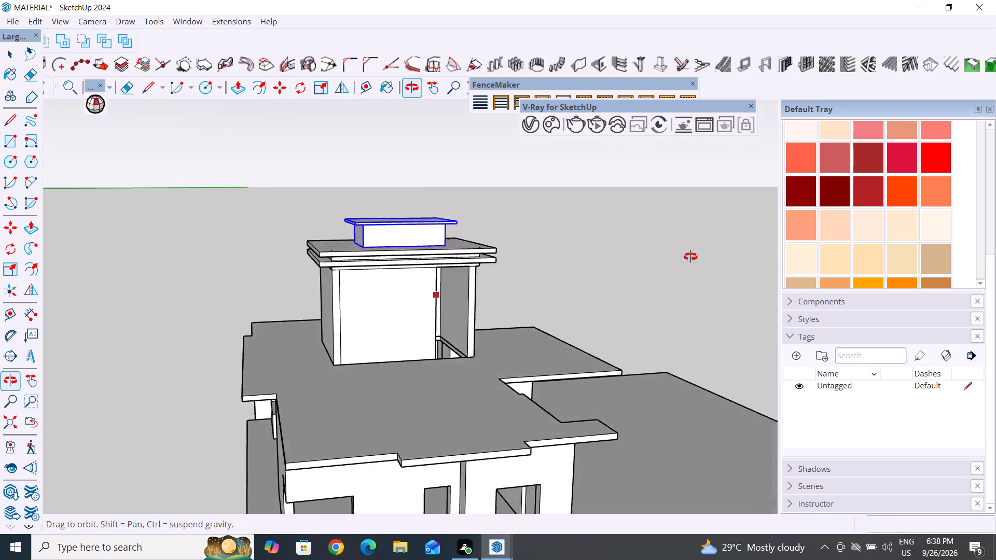
middle_drag(690, 257, 672, 199)
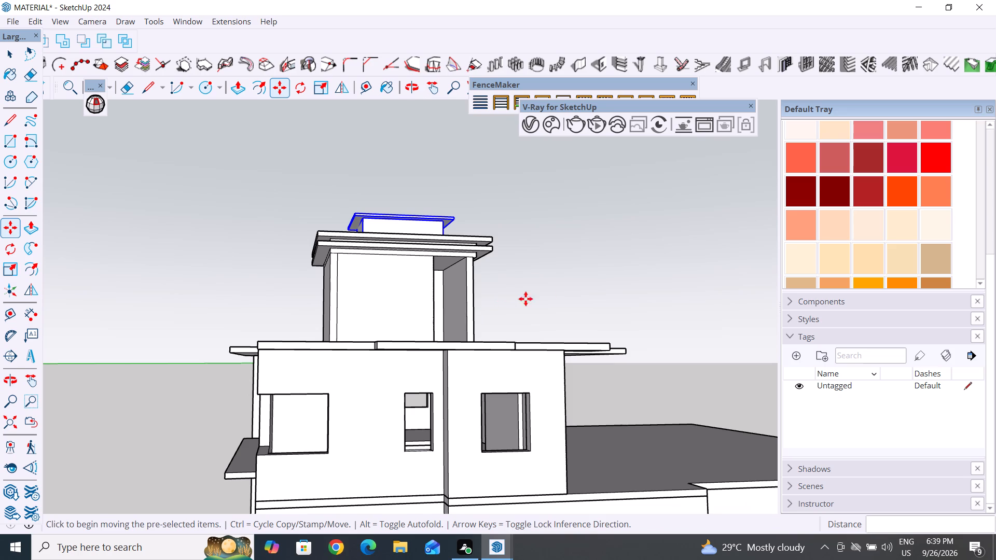
middle_drag(541, 308, 226, 557)
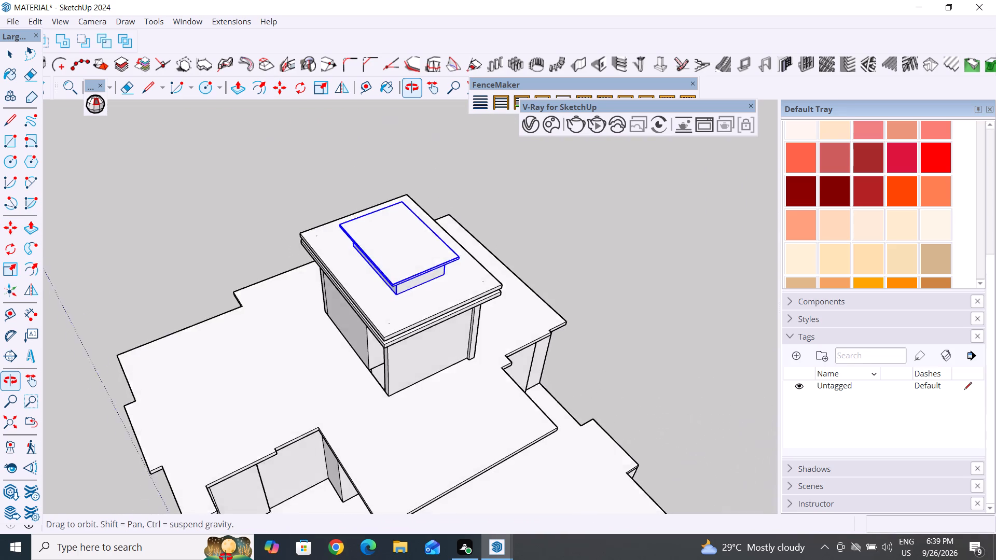
middle_drag(226, 557, 463, 403)
scroll(361, 389, down, 11)
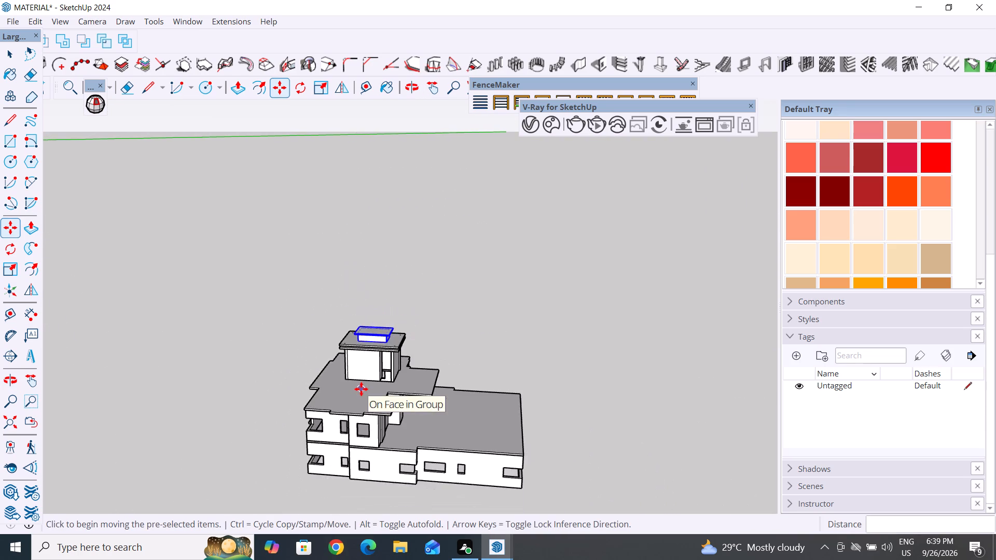
scroll(361, 389, down, 14)
middle_drag(348, 357, 421, 498)
scroll(318, 418, down, 13)
Unhide all hidden objects in the model.
click(45, 20)
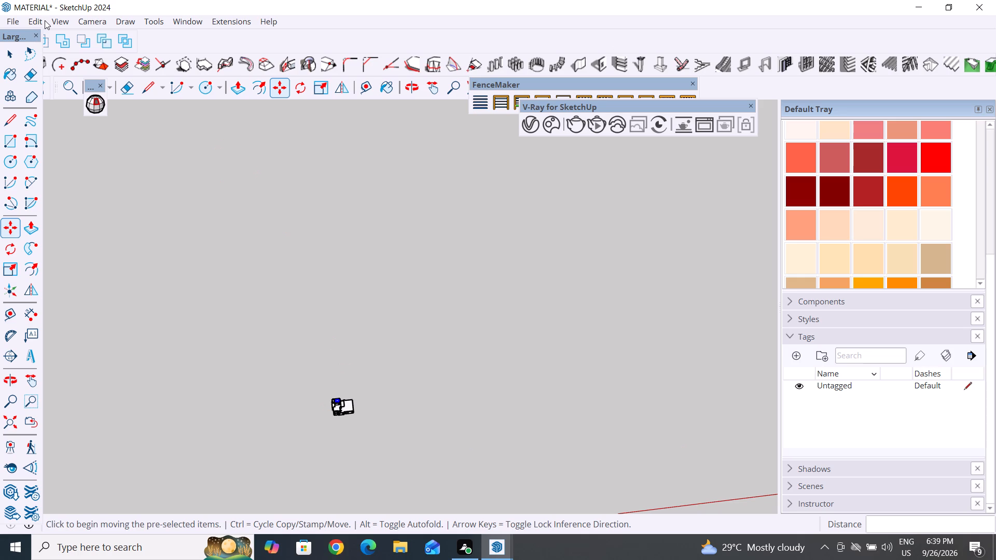
click(34, 21)
click(91, 236)
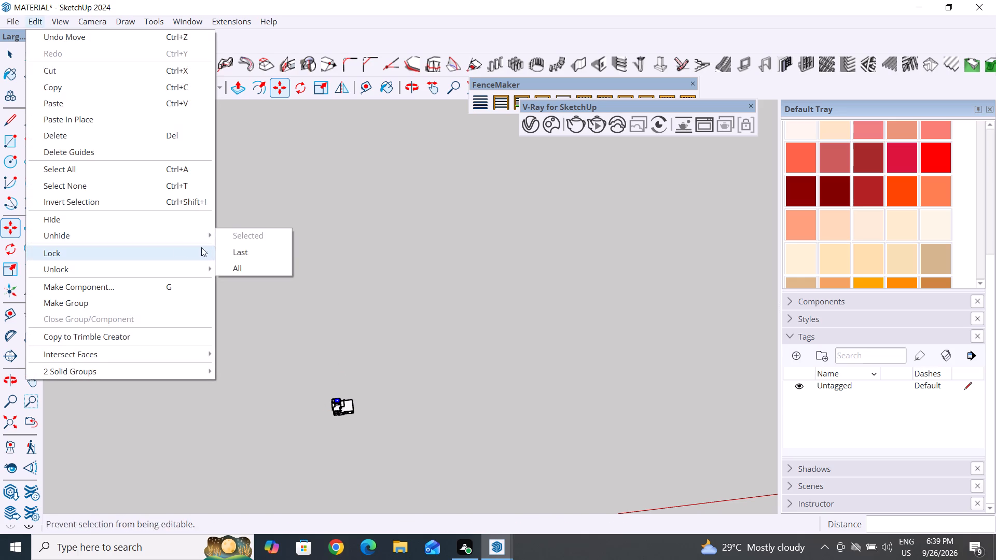
click(241, 265)
Draw a 6' 3" by 5' 10" rectangle over the open well between the stair flights in the separate floor plan drawing.
scroll(317, 277, down, 4)
scroll(330, 370, up, 6)
scroll(452, 377, up, 2)
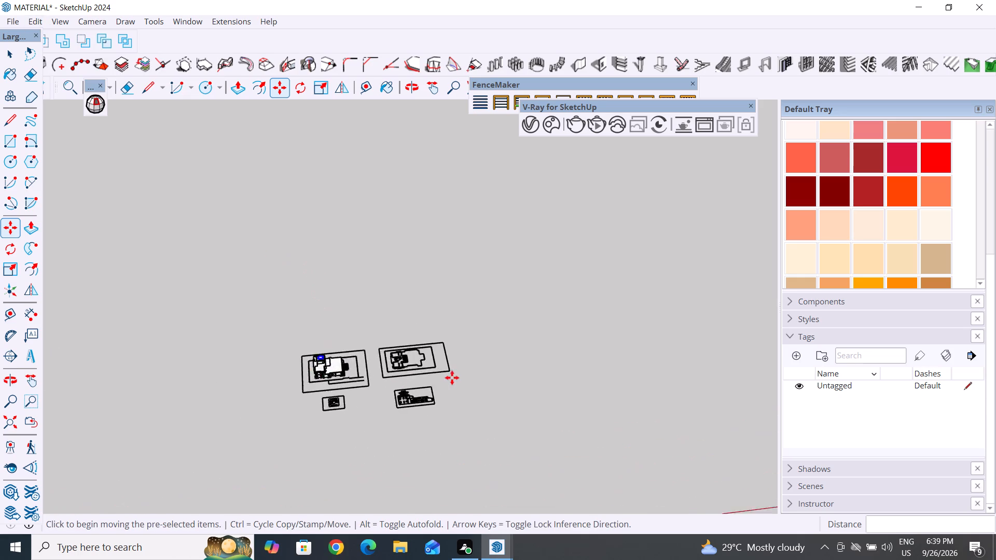
scroll(452, 377, up, 16)
scroll(385, 370, up, 7)
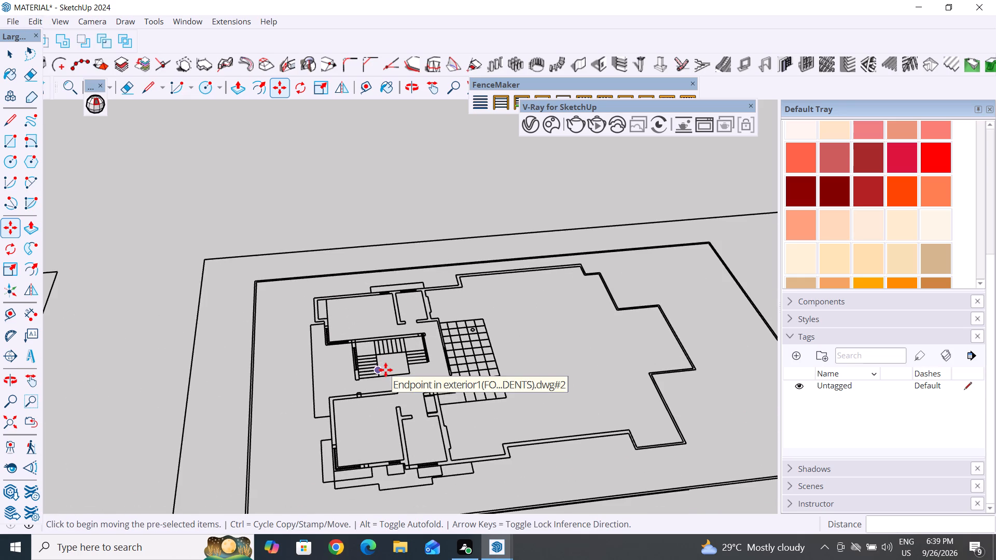
scroll(385, 370, down, 6)
scroll(453, 371, down, 5)
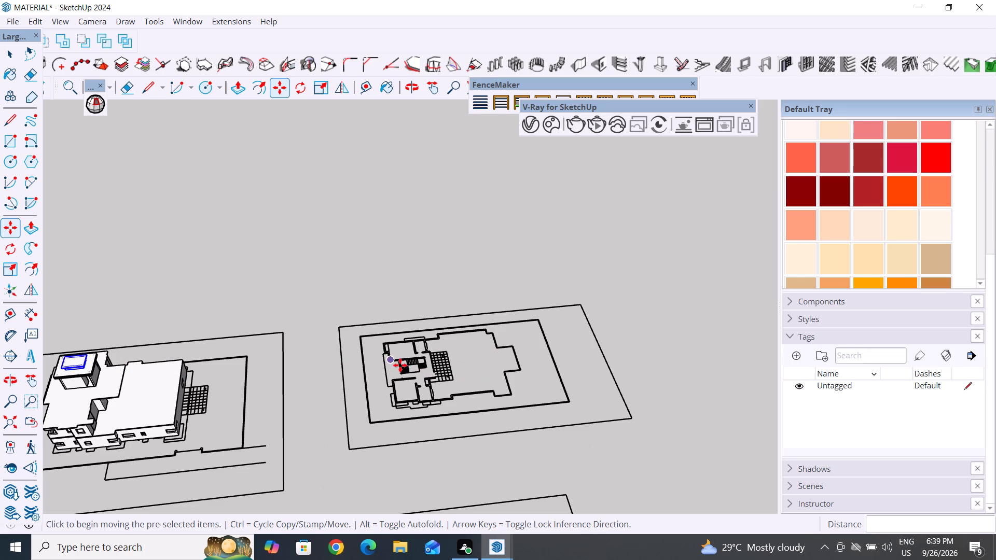
scroll(422, 377, up, 11)
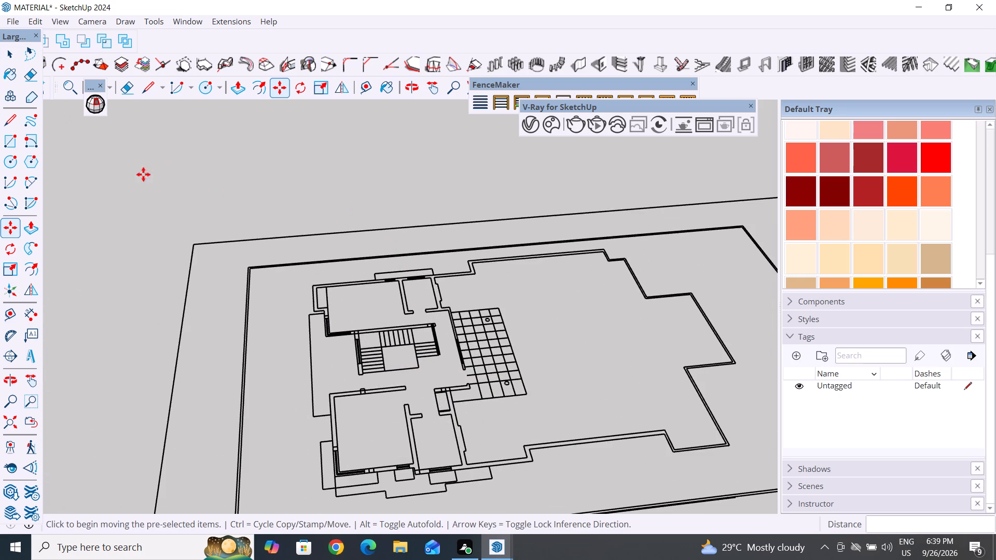
scroll(439, 361, up, 10)
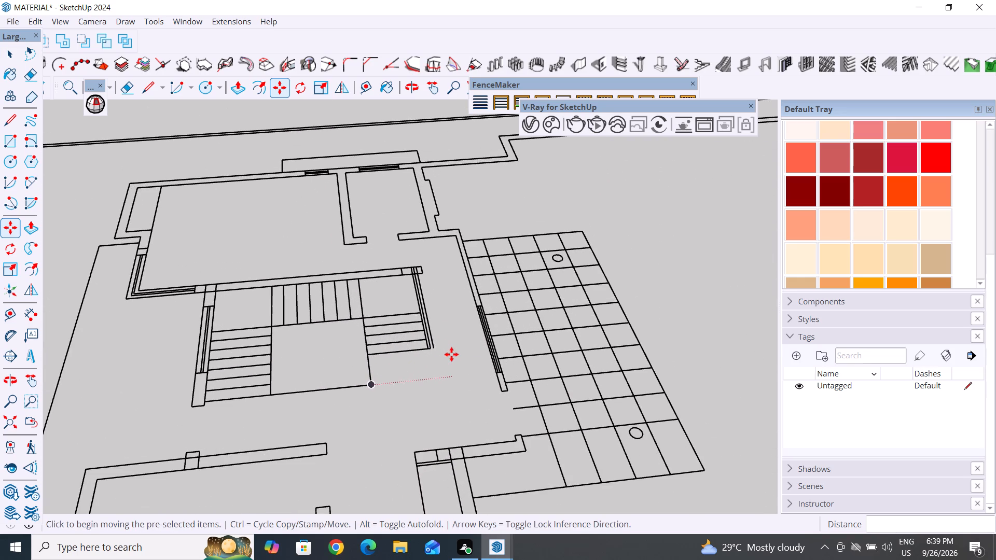
click(18, 54)
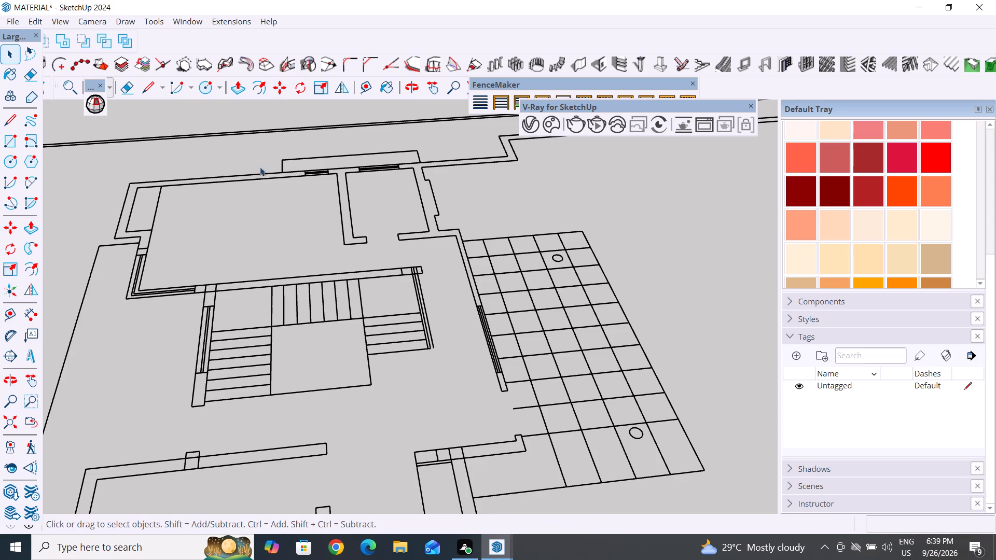
click(6, 274)
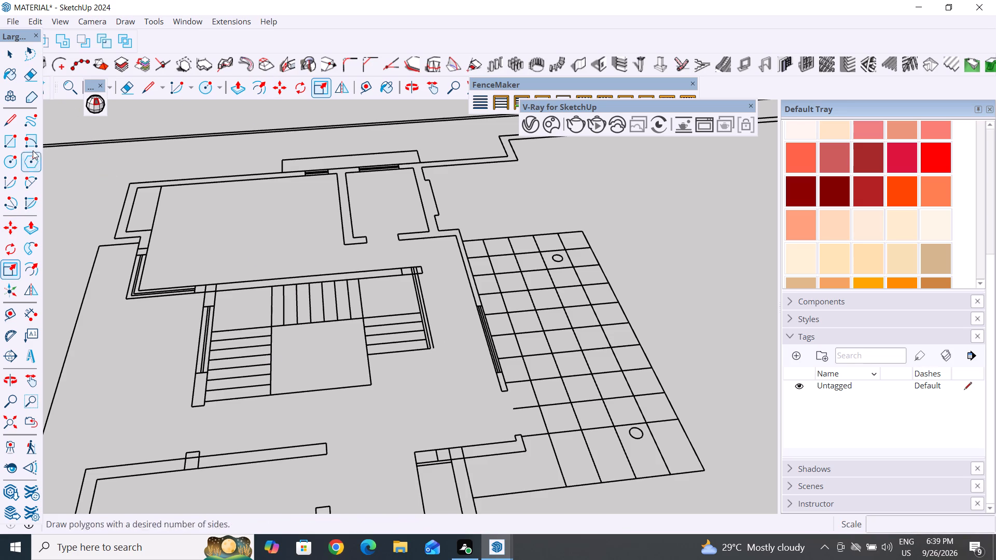
click(15, 142)
scroll(283, 373, up, 5)
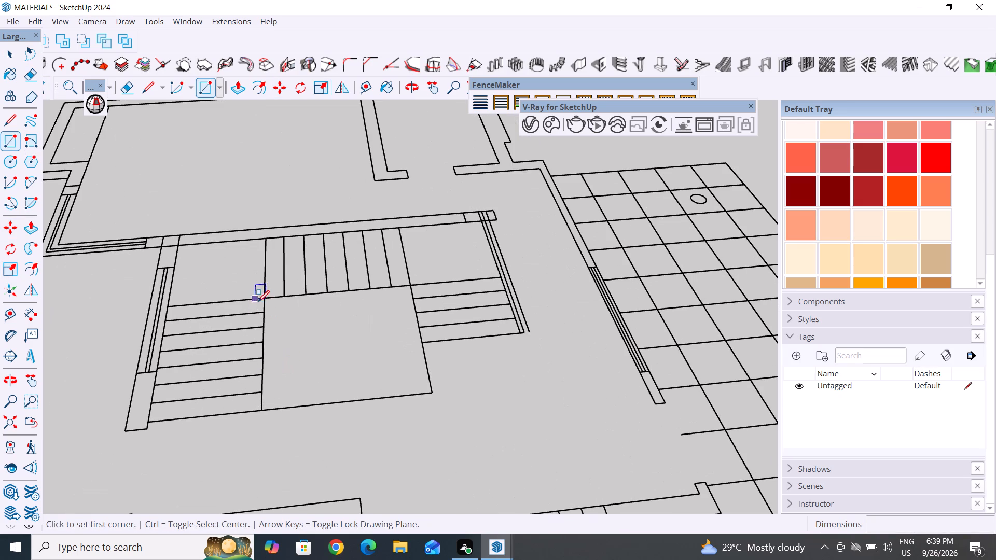
click(262, 299)
click(433, 391)
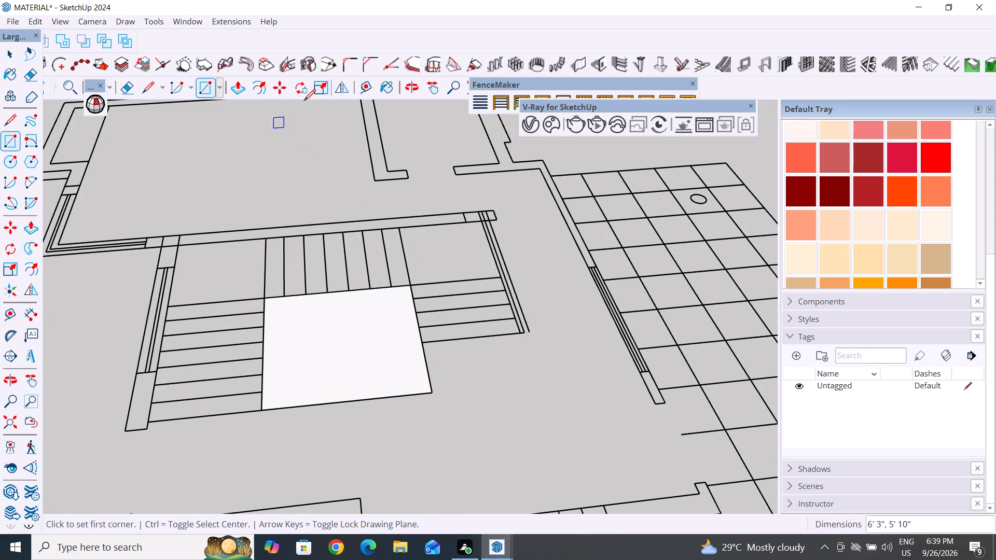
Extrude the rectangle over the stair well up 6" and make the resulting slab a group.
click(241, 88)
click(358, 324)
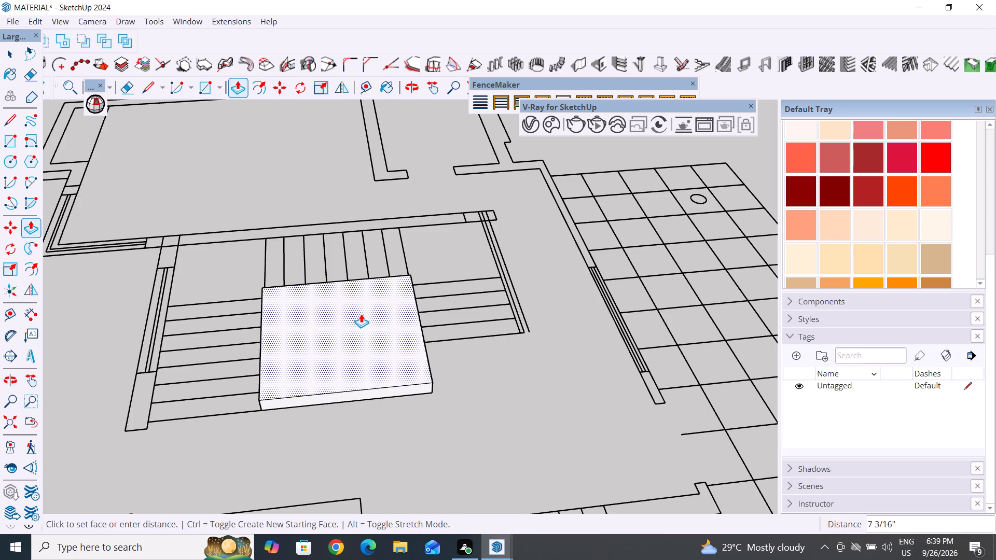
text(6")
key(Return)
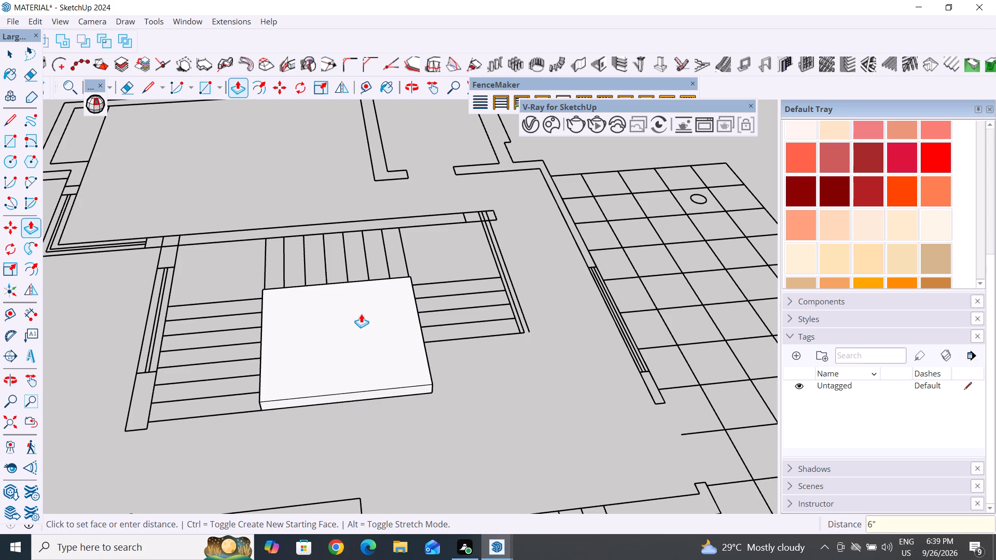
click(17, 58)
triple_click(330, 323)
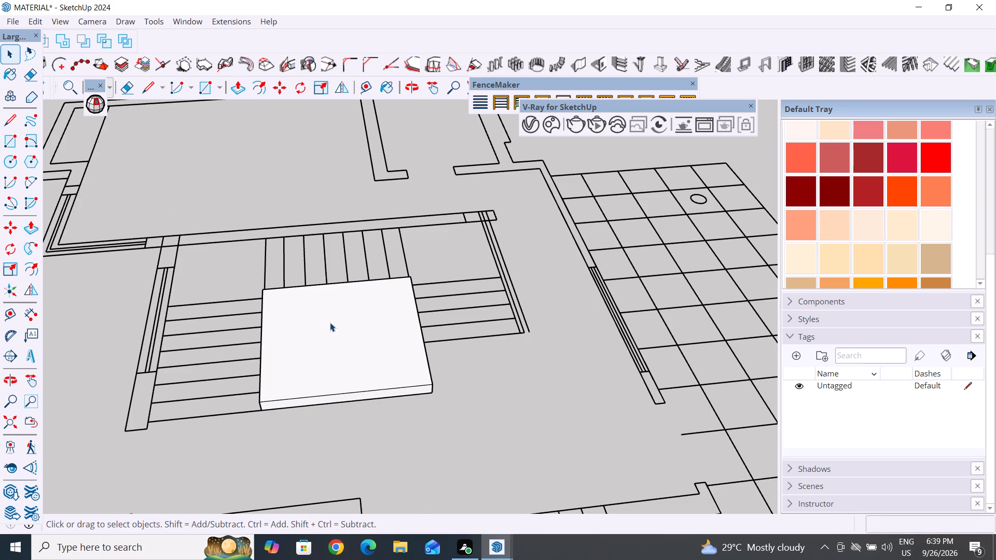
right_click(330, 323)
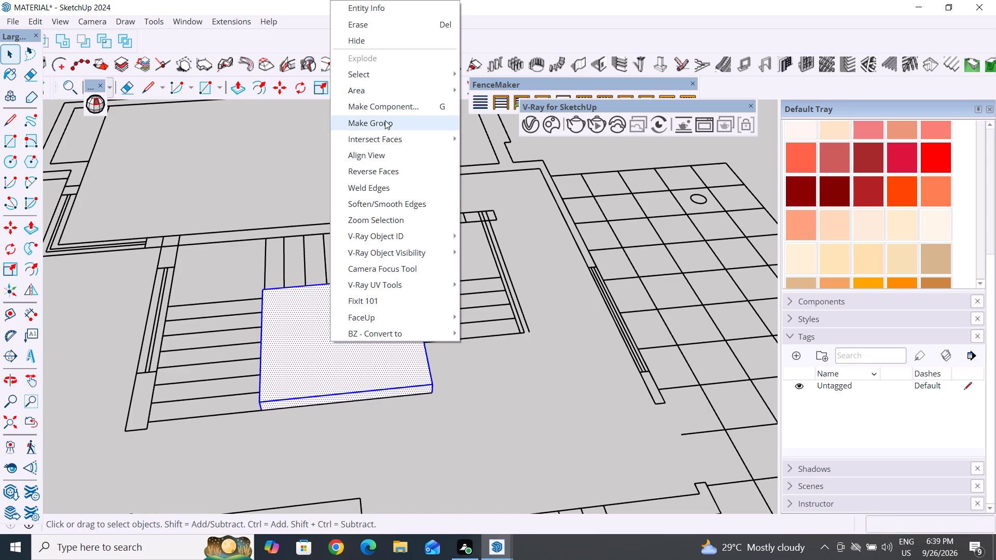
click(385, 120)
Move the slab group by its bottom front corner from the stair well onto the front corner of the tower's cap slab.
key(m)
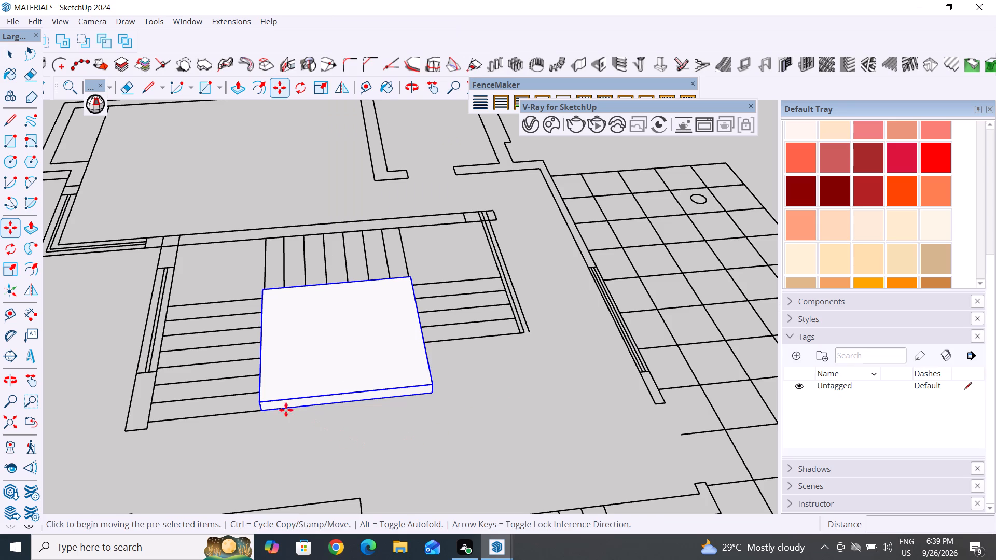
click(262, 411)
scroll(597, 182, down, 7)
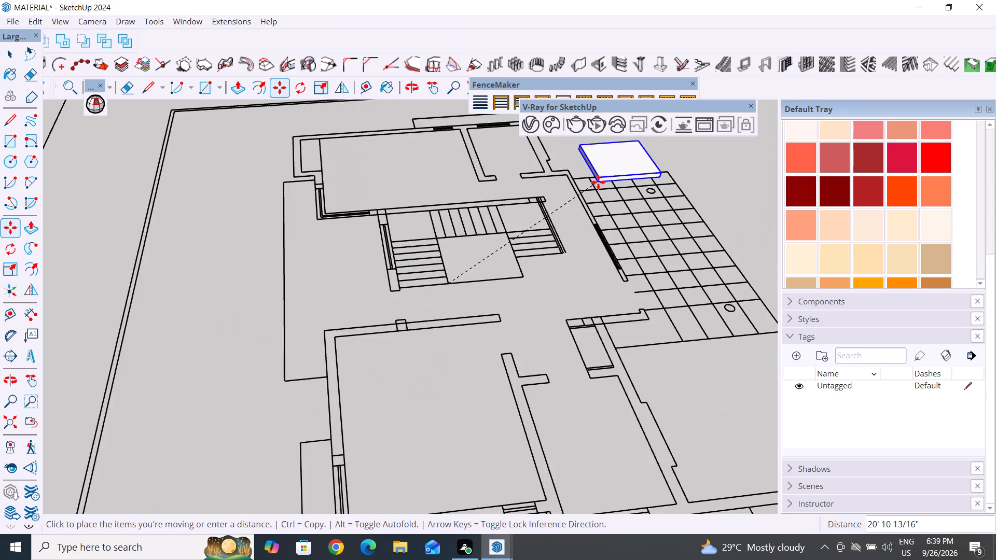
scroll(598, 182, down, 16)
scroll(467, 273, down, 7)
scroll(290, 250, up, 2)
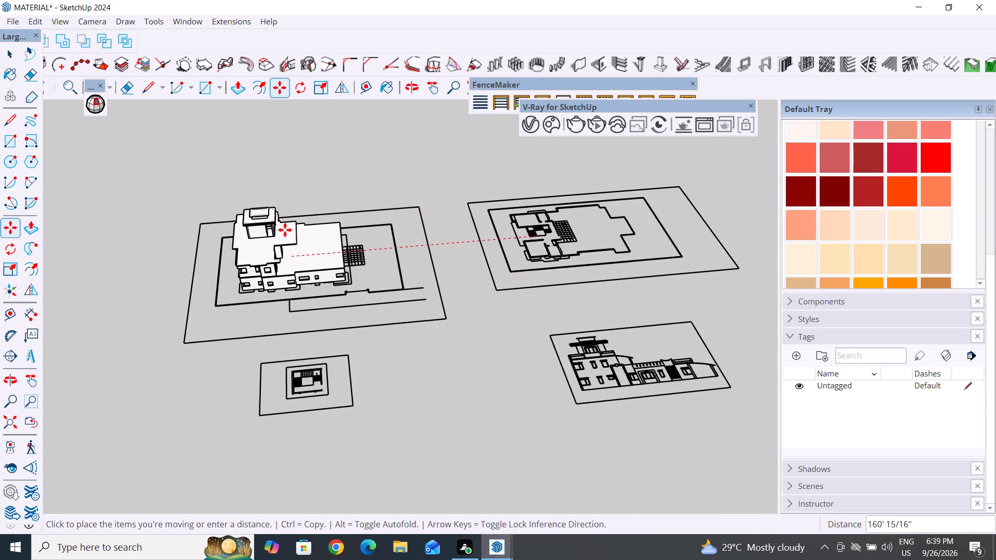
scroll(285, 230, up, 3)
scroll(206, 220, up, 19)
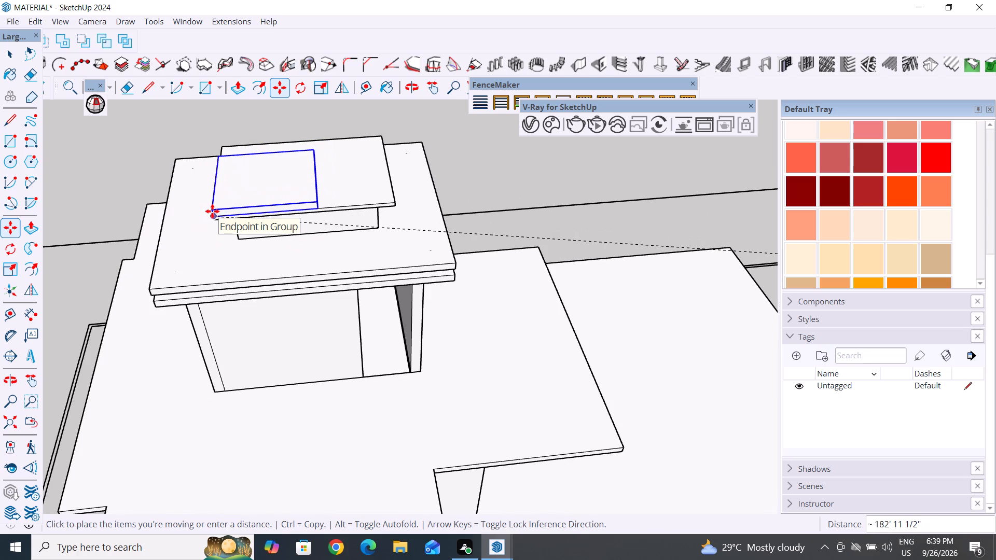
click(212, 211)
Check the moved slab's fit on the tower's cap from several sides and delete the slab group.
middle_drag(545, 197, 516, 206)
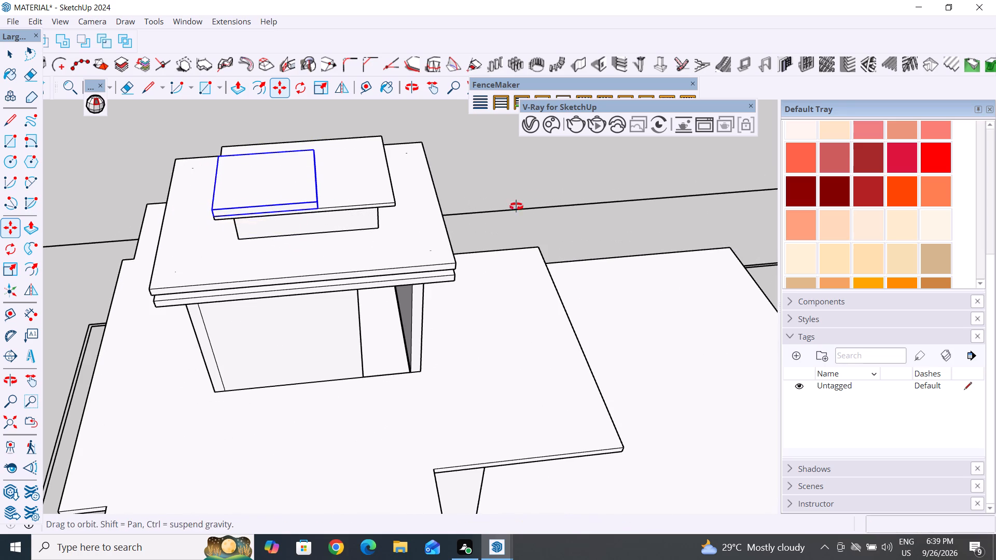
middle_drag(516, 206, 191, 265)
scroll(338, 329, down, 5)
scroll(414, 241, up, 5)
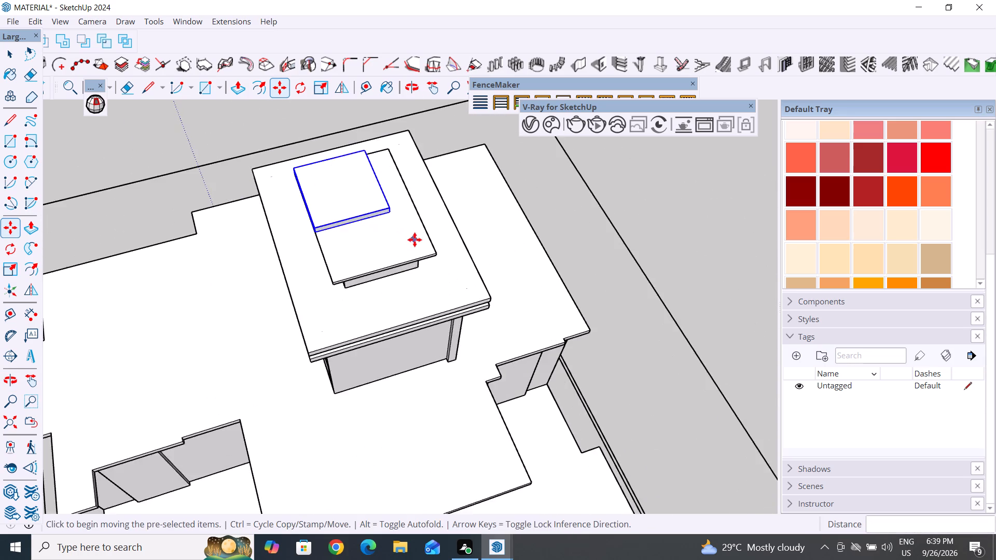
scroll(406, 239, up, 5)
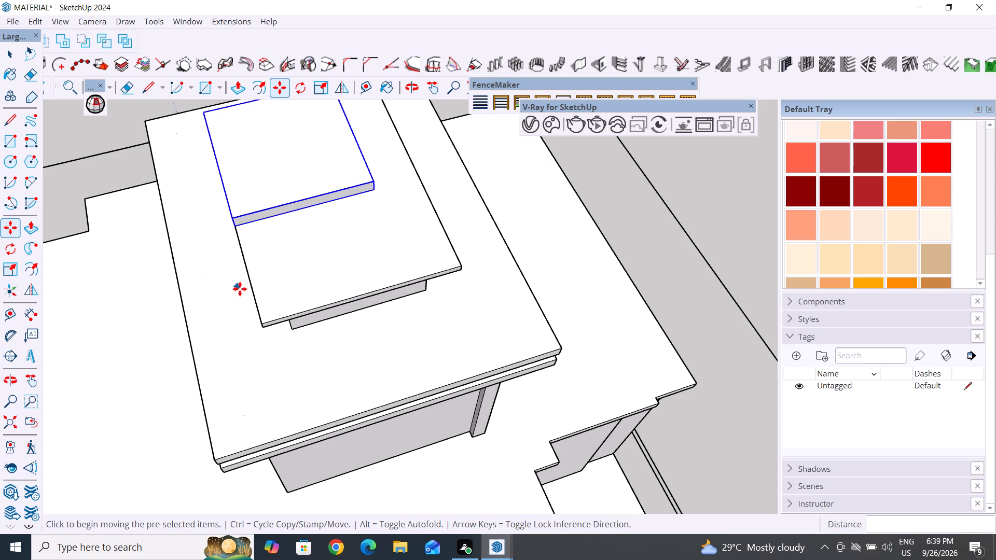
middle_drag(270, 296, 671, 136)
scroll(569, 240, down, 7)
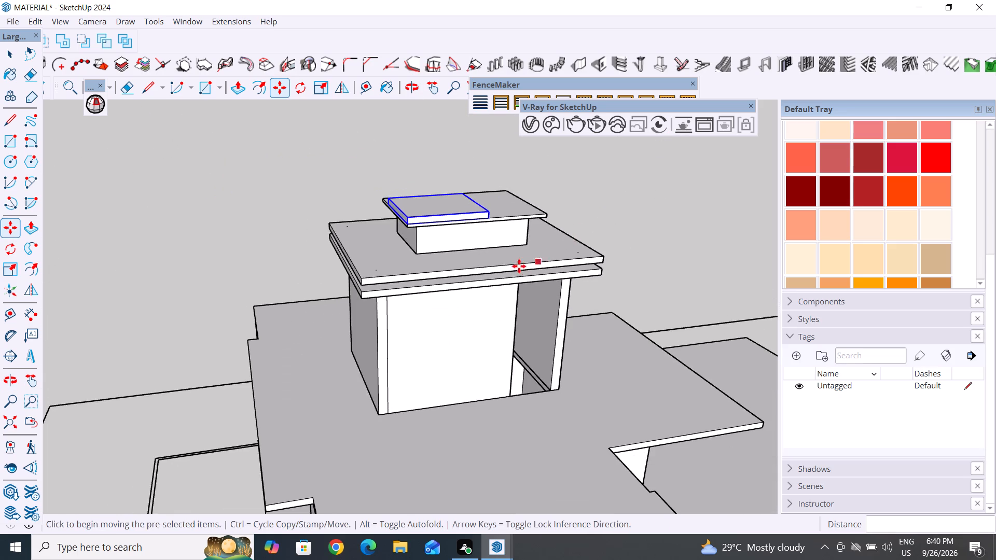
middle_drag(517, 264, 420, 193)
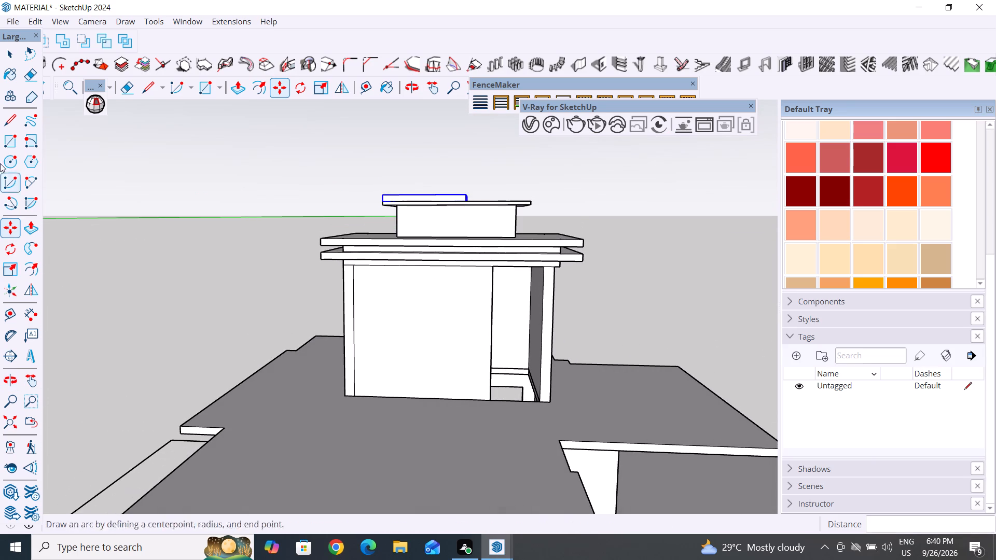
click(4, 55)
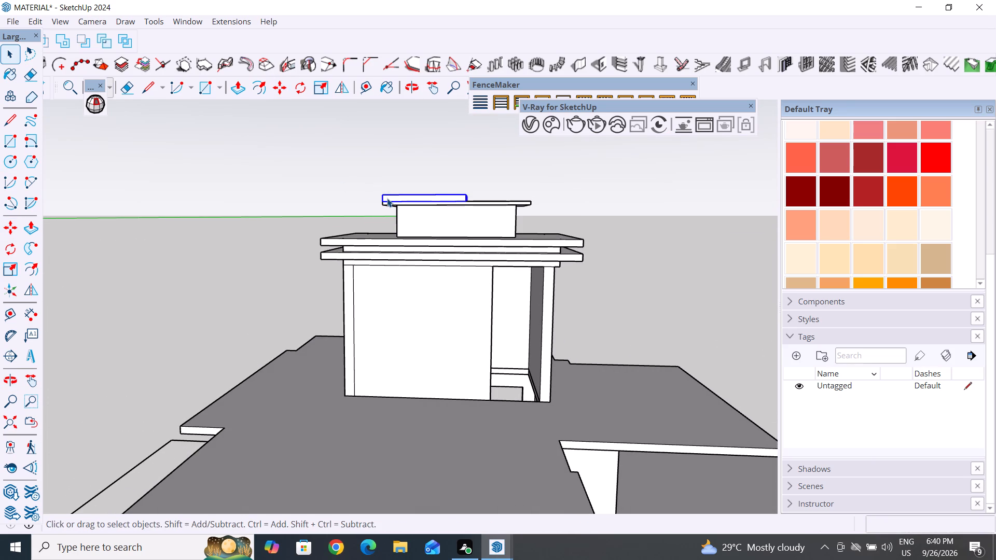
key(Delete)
Examine the separate front elevation drawing, especially the single-storey wing with the curved roof at its end.
scroll(485, 298, down, 6)
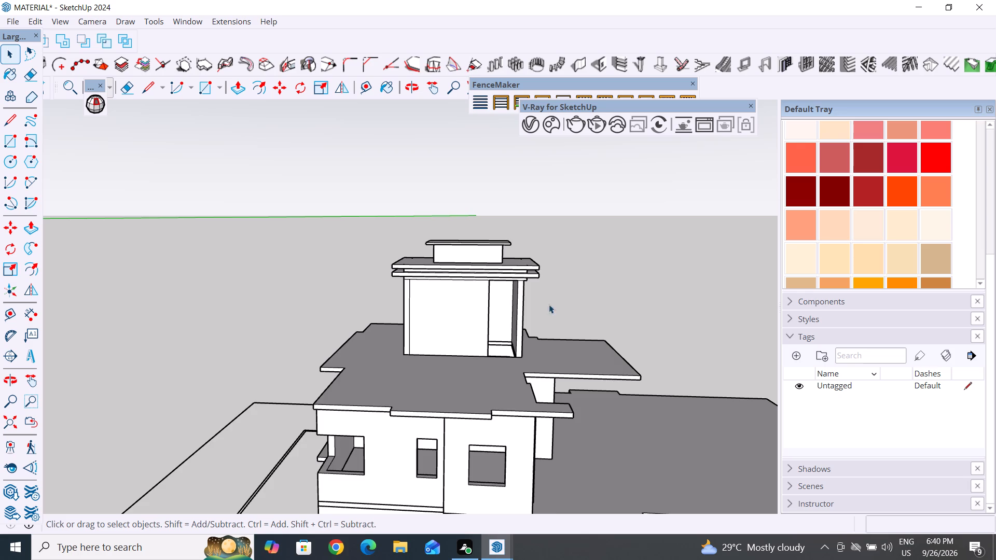
scroll(256, 301, down, 12)
scroll(705, 431, up, 5)
middle_drag(511, 361, 553, 517)
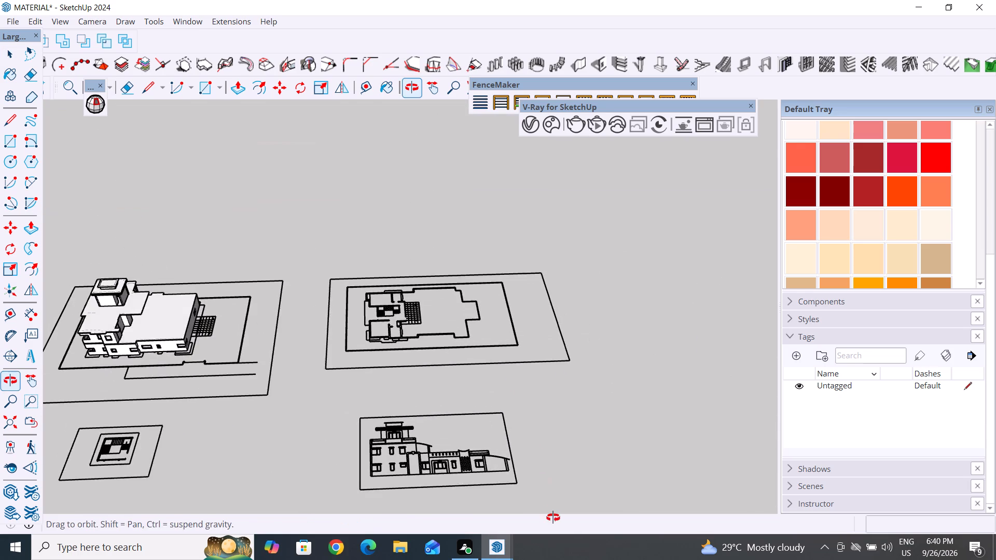
scroll(475, 435, up, 7)
scroll(516, 281, down, 8)
scroll(518, 414, up, 12)
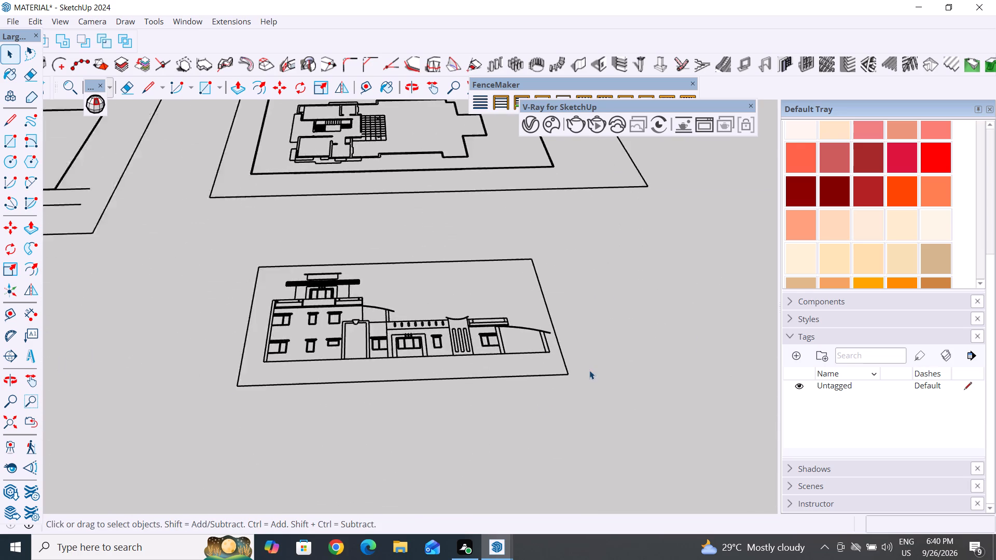
scroll(589, 370, up, 2)
middle_drag(576, 358, 582, 446)
scroll(583, 440, up, 1)
scroll(556, 303, down, 6)
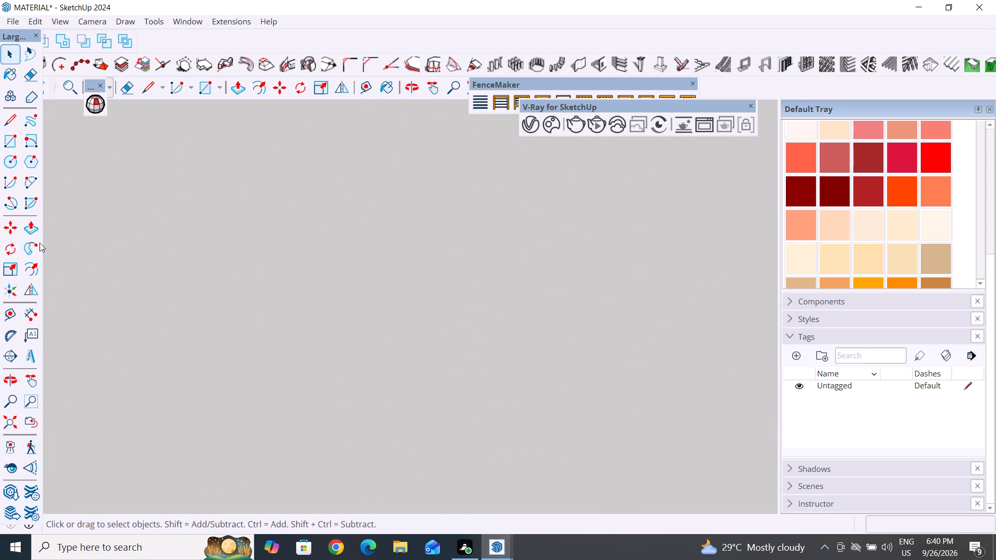
click(9, 424)
scroll(328, 353, down, 6)
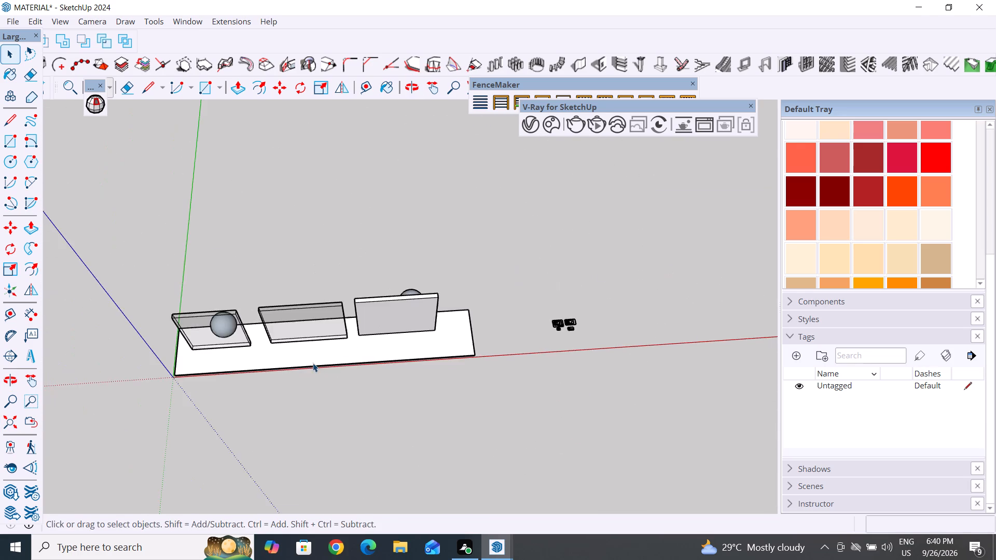
scroll(668, 355, up, 20)
scroll(668, 355, up, 10)
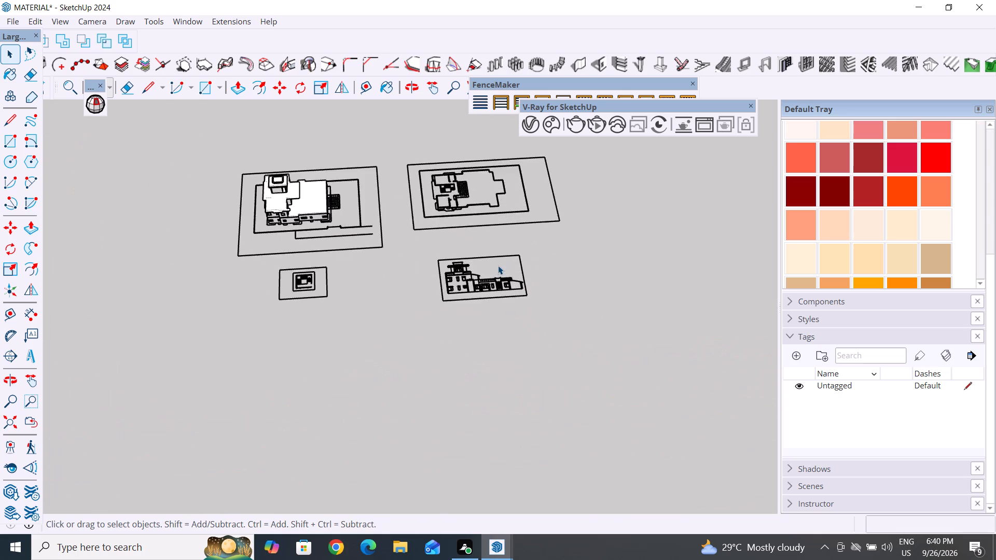
scroll(498, 265, up, 8)
scroll(570, 324, up, 4)
scroll(523, 346, up, 5)
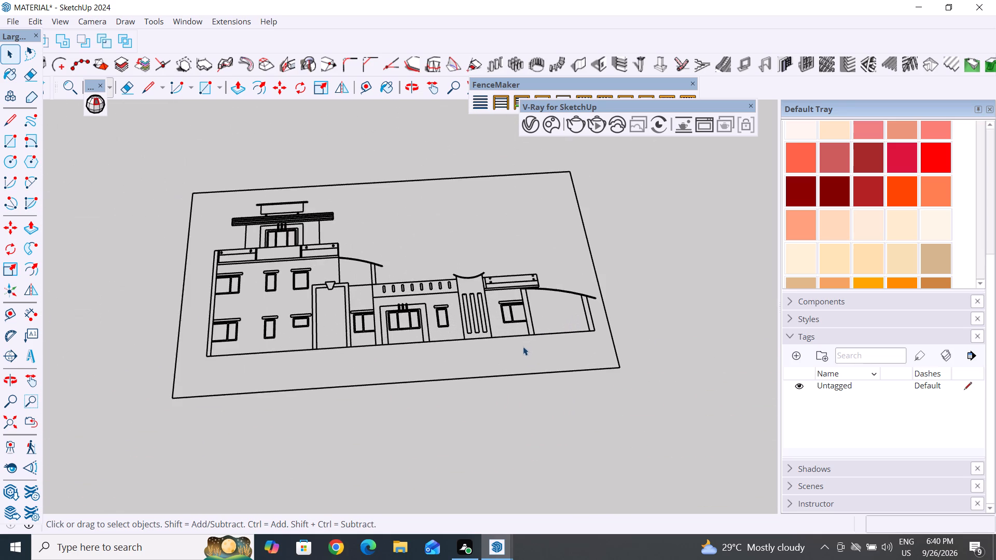
middle_drag(523, 346, 546, 465)
scroll(579, 296, up, 6)
scroll(663, 291, up, 5)
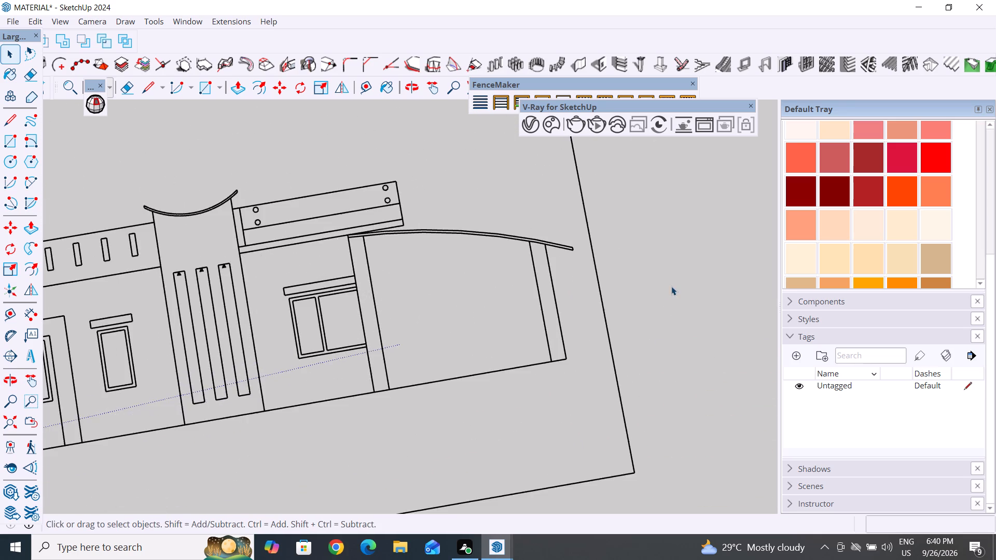
scroll(671, 286, up, 3)
middle_drag(558, 340, 446, 376)
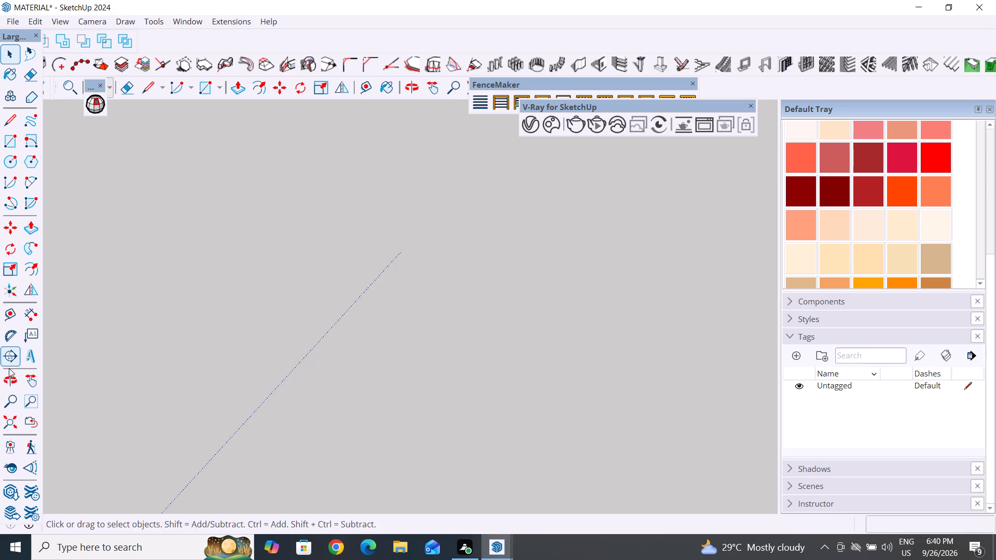
Return to the front elevation drawing and examine the low wing's parapet, slotted panel and curved end roof.
click(12, 229)
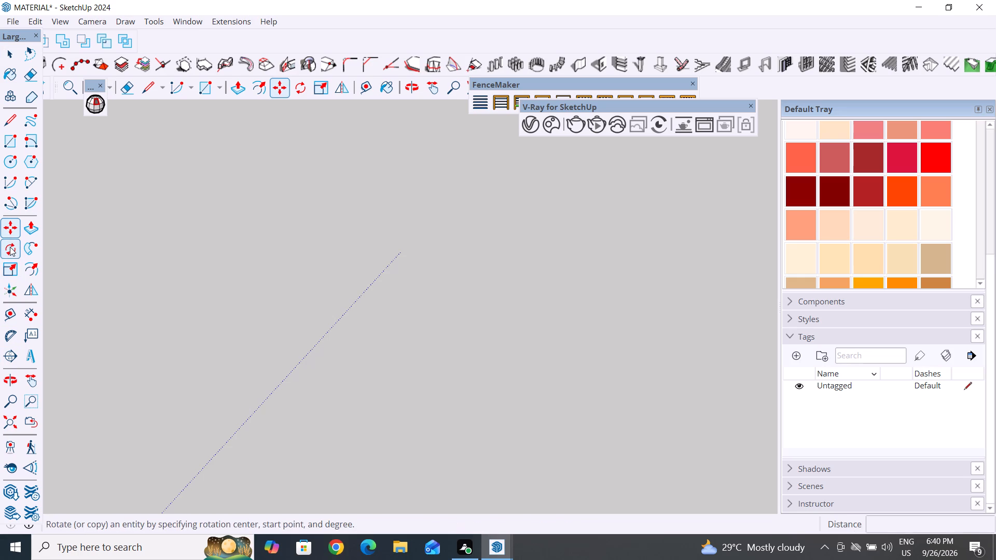
click(10, 247)
click(9, 226)
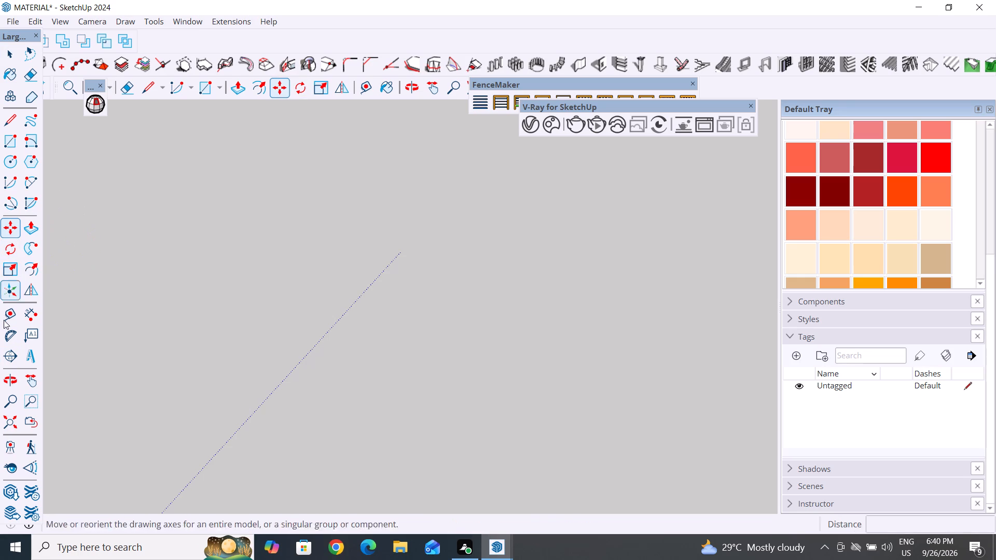
click(10, 427)
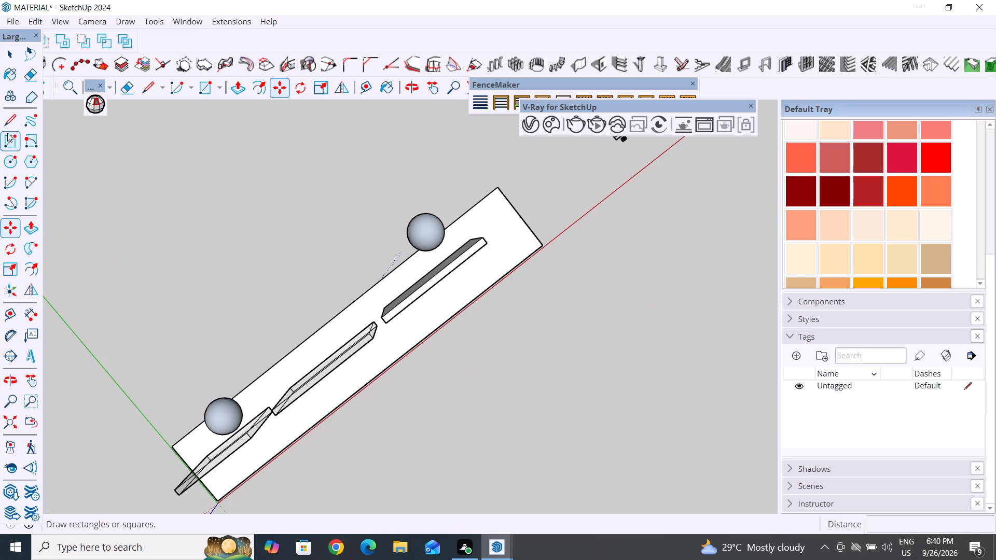
click(10, 55)
scroll(252, 315, down, 13)
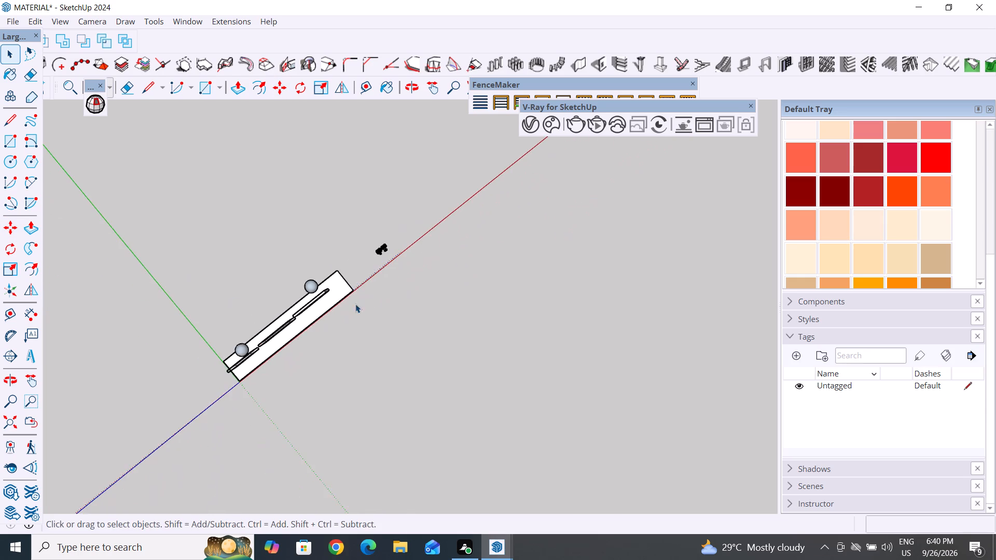
middle_drag(371, 290, 163, 206)
middle_drag(408, 404, 119, 146)
scroll(376, 292, up, 5)
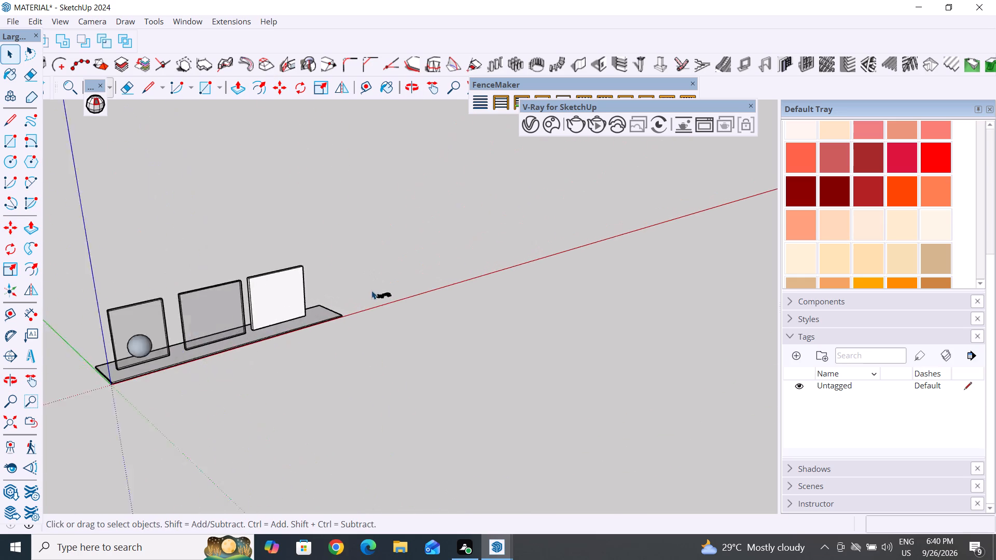
scroll(371, 290, up, 20)
scroll(371, 290, up, 17)
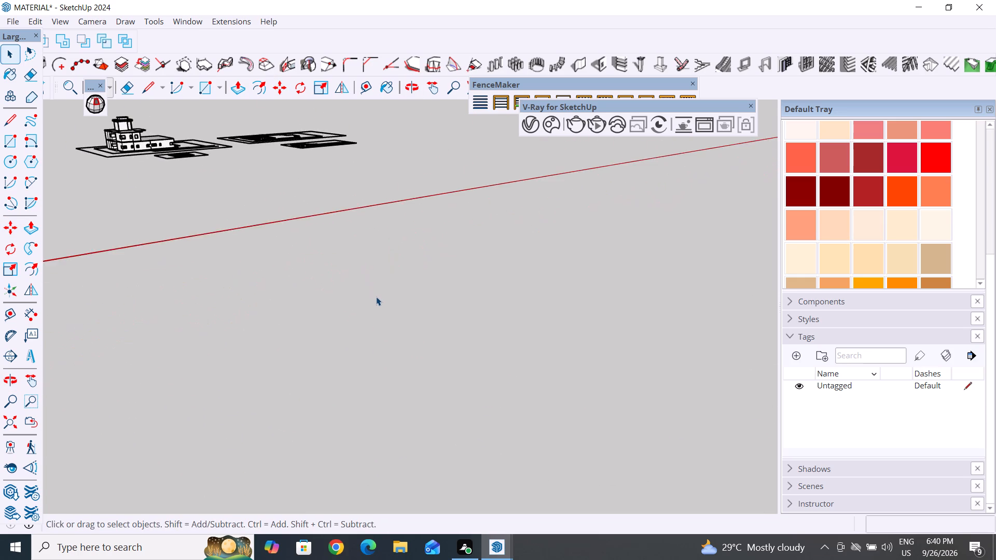
middle_drag(357, 332, 187, 363)
scroll(308, 307, down, 7)
scroll(381, 152, up, 12)
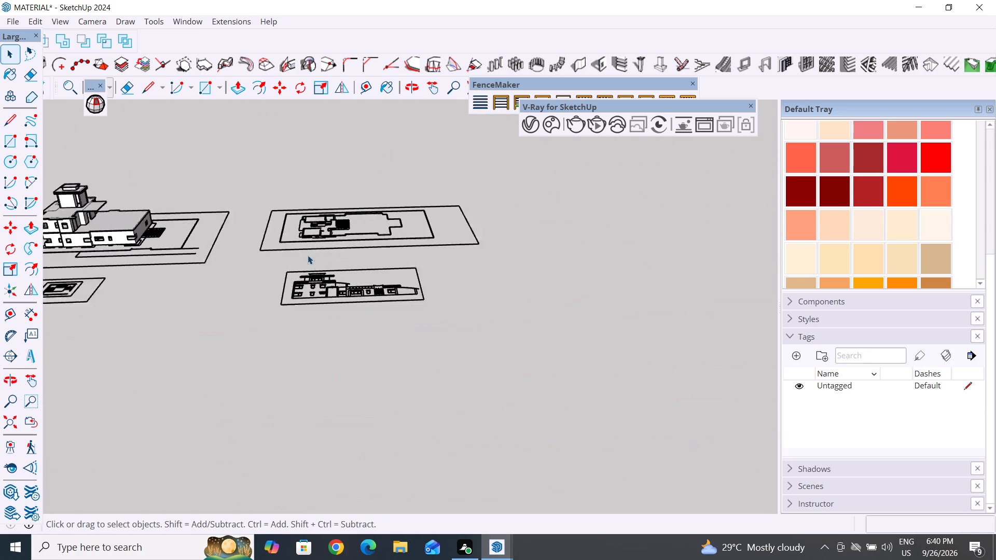
scroll(308, 255, up, 9)
scroll(585, 326, up, 12)
middle_drag(519, 393, 521, 400)
scroll(504, 351, down, 13)
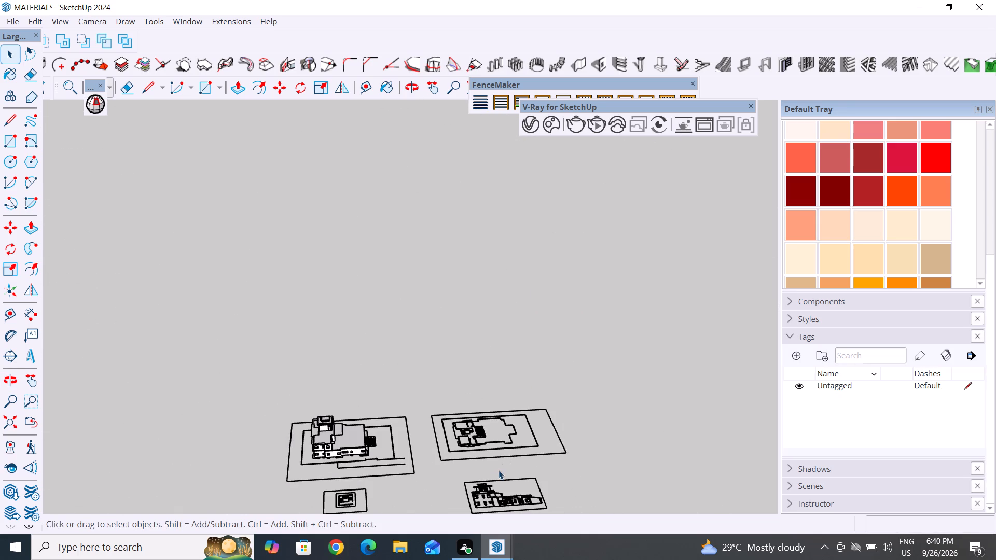
scroll(455, 302, down, 6)
middle_drag(536, 427, 510, 547)
scroll(489, 512, up, 4)
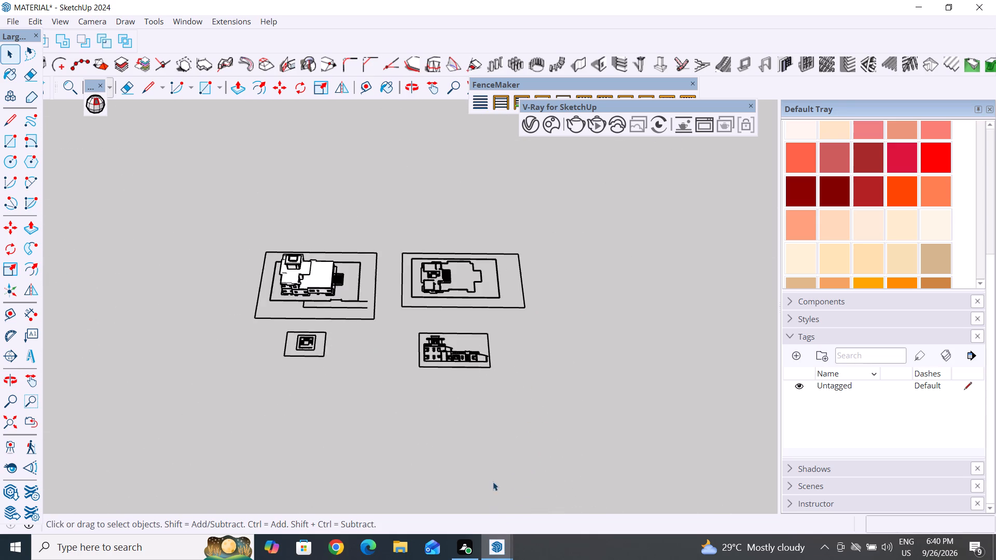
scroll(493, 482, up, 15)
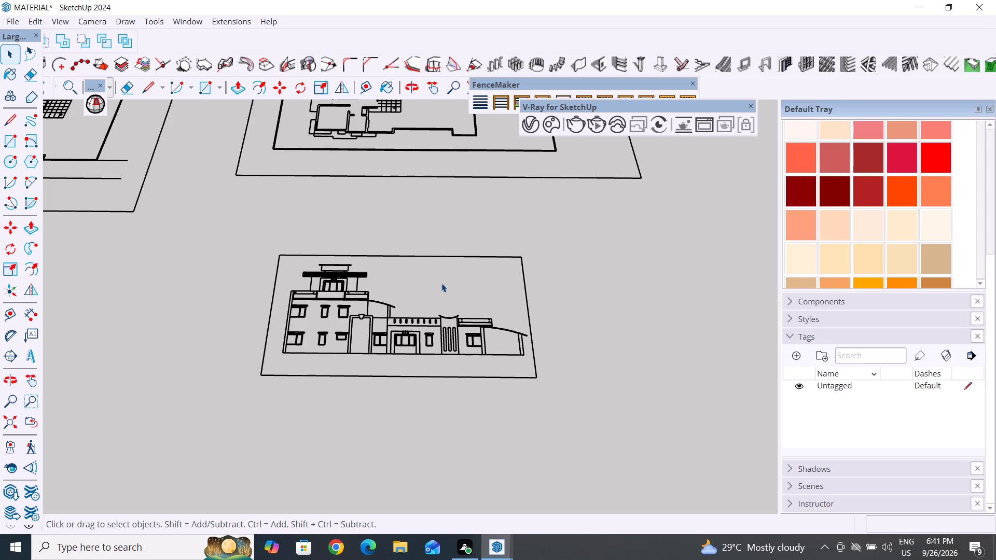
scroll(502, 330, up, 2)
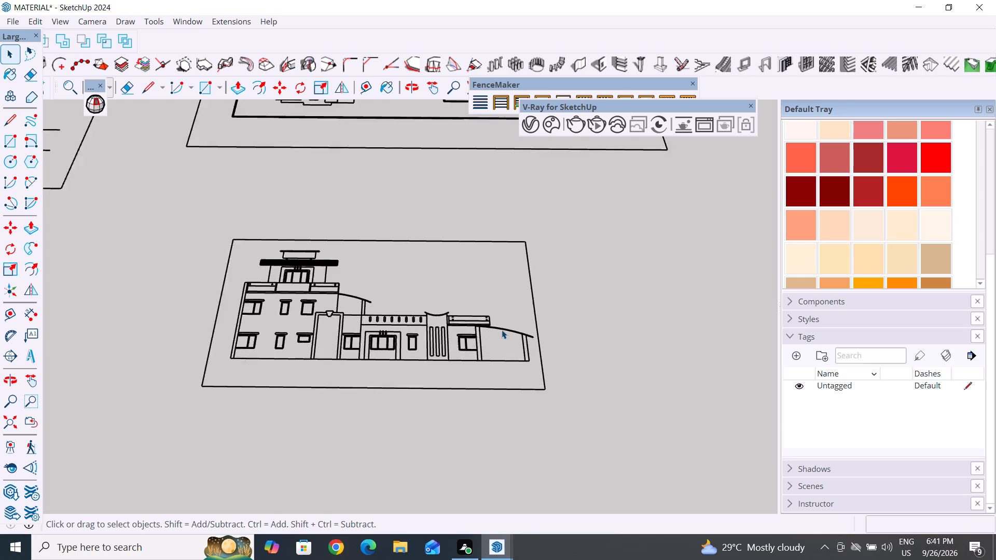
scroll(502, 330, up, 9)
middle_drag(550, 398, 552, 408)
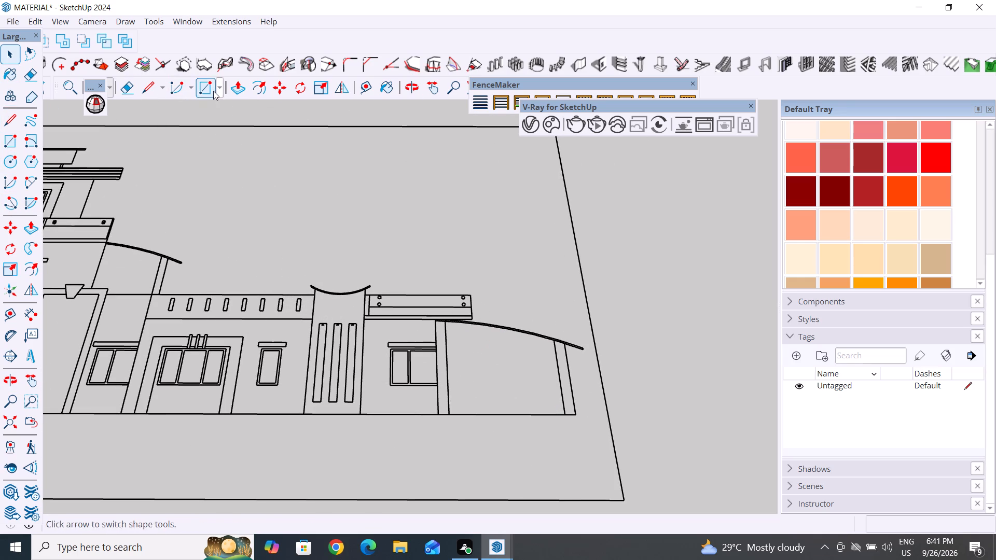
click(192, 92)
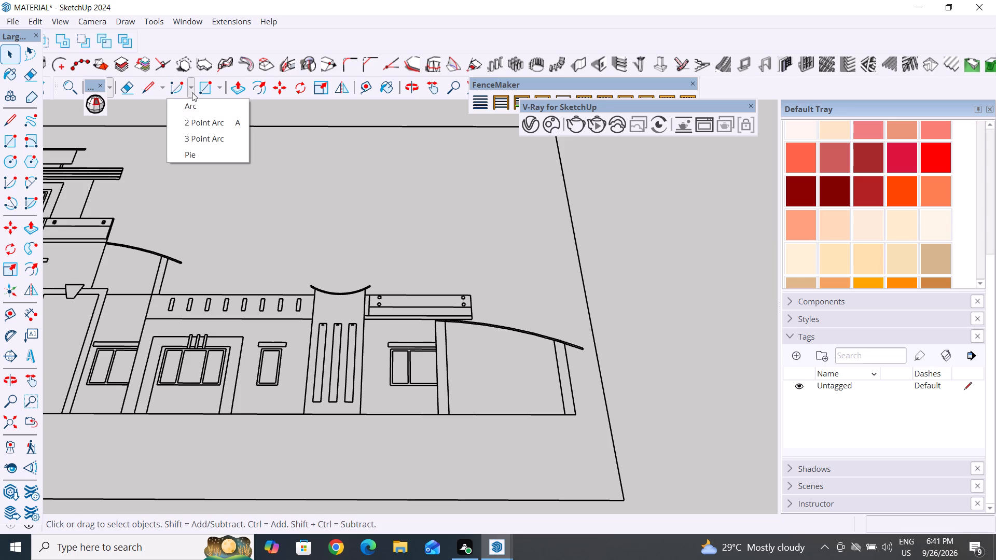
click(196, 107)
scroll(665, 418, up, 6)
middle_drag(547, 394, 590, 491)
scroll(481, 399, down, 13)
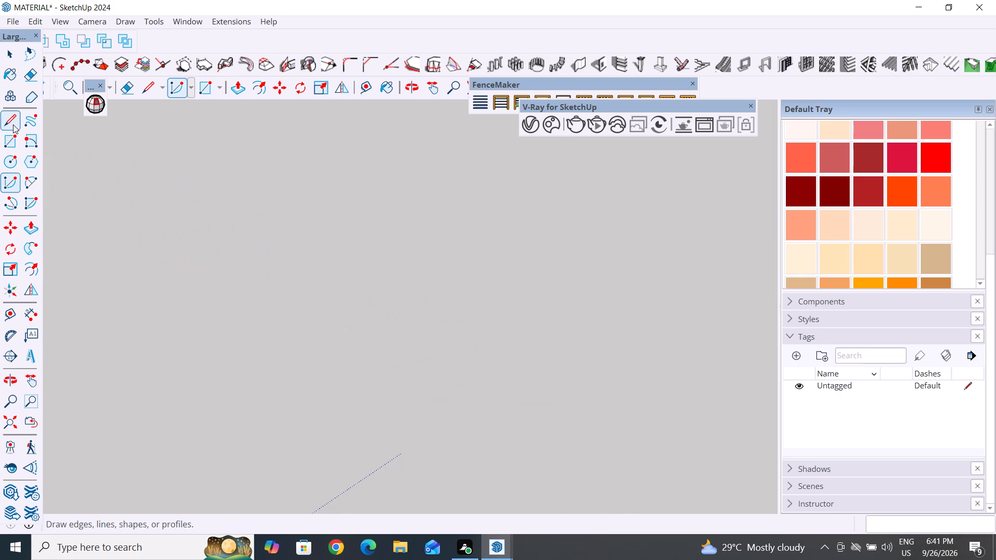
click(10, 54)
Return to the front elevation drawing and examine the low wing's curved end roof, its supports and the adjoining parapet.
scroll(388, 336, down, 20)
scroll(388, 336, down, 4)
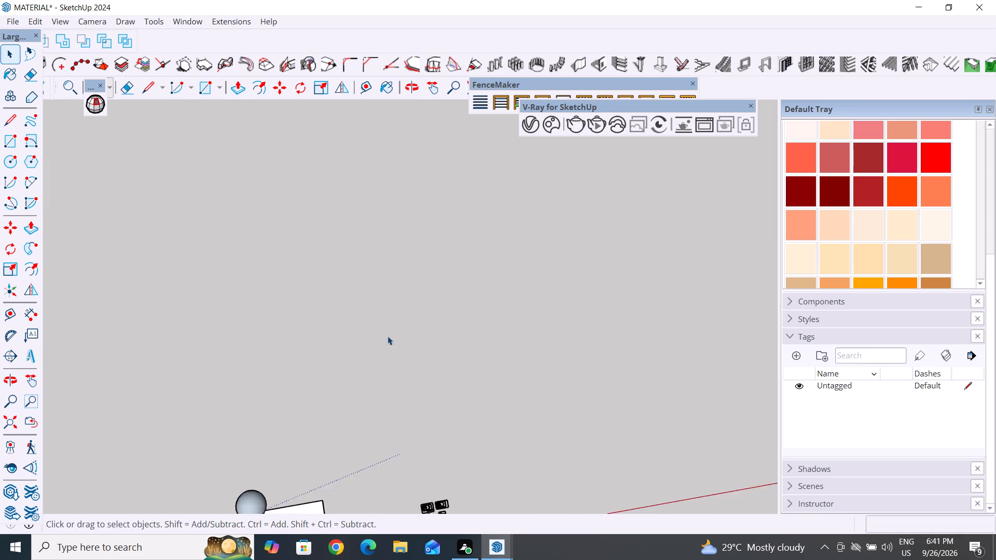
scroll(388, 336, down, 7)
middle_drag(424, 426, 419, 559)
scroll(419, 457, up, 9)
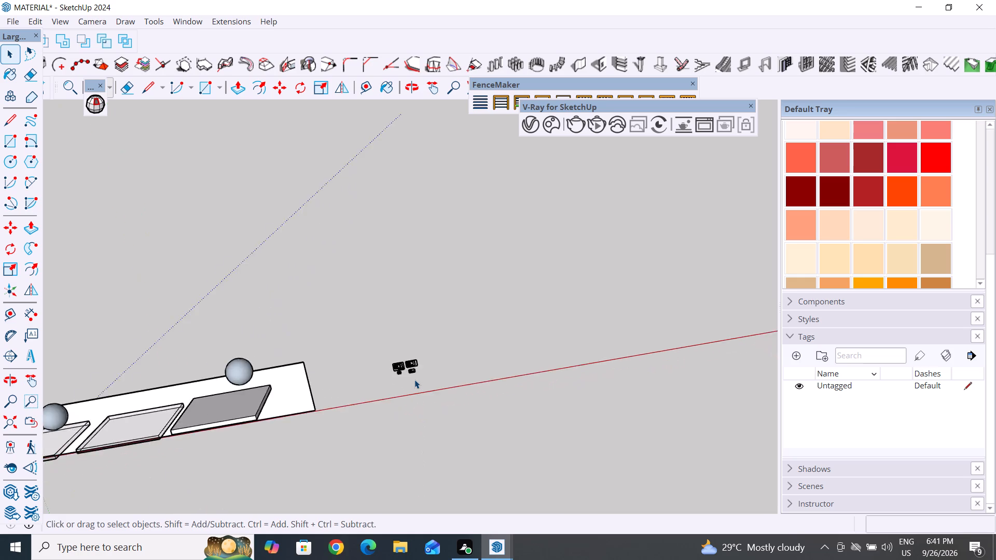
scroll(414, 380, up, 20)
scroll(414, 380, up, 7)
scroll(440, 232, up, 5)
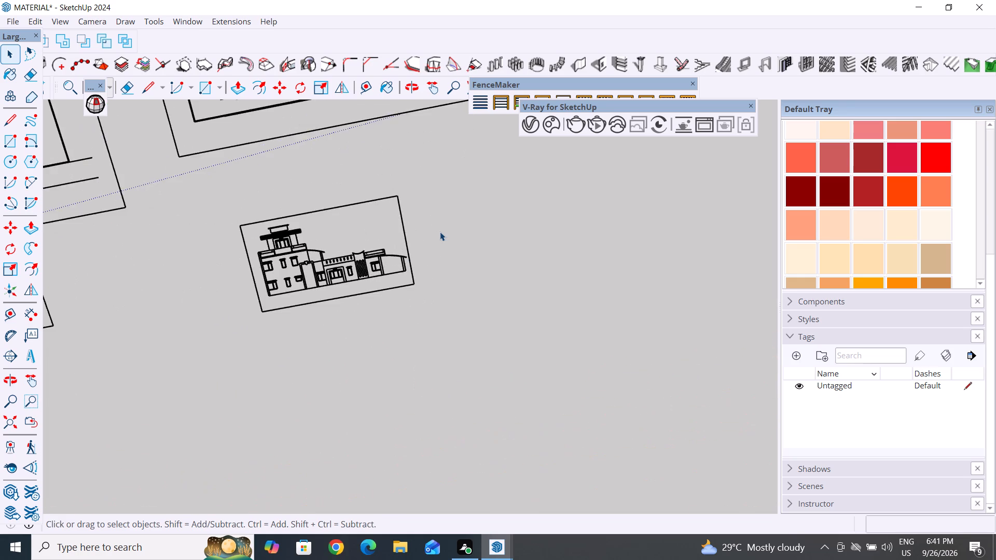
scroll(440, 232, up, 20)
scroll(440, 232, up, 5)
middle_click(561, 315)
scroll(561, 315, up, 1)
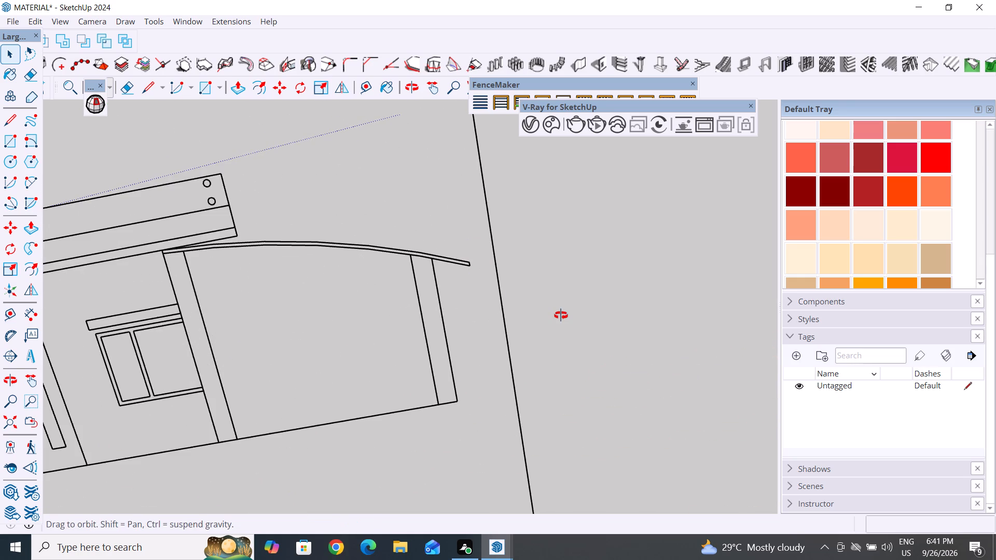
click(13, 422)
scroll(128, 459, down, 5)
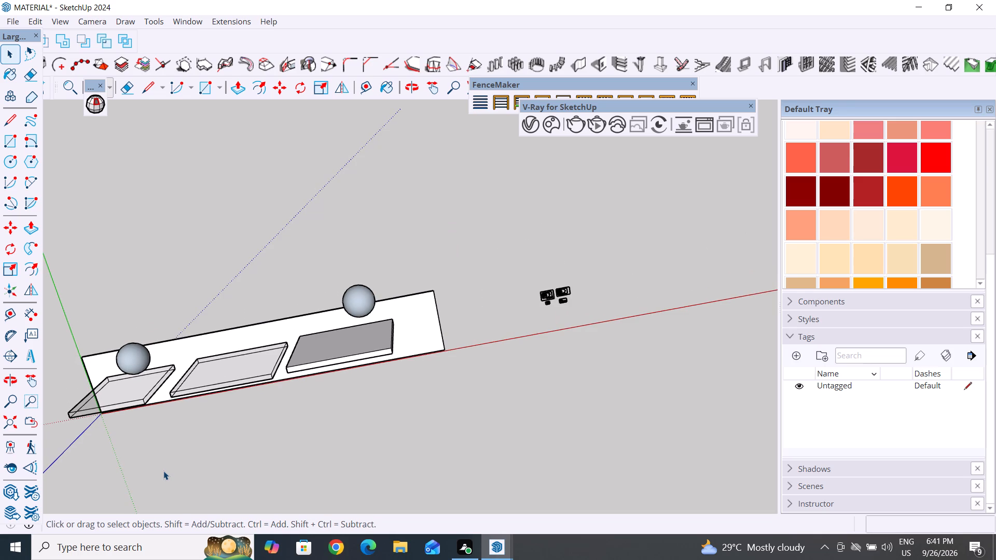
scroll(562, 319, up, 14)
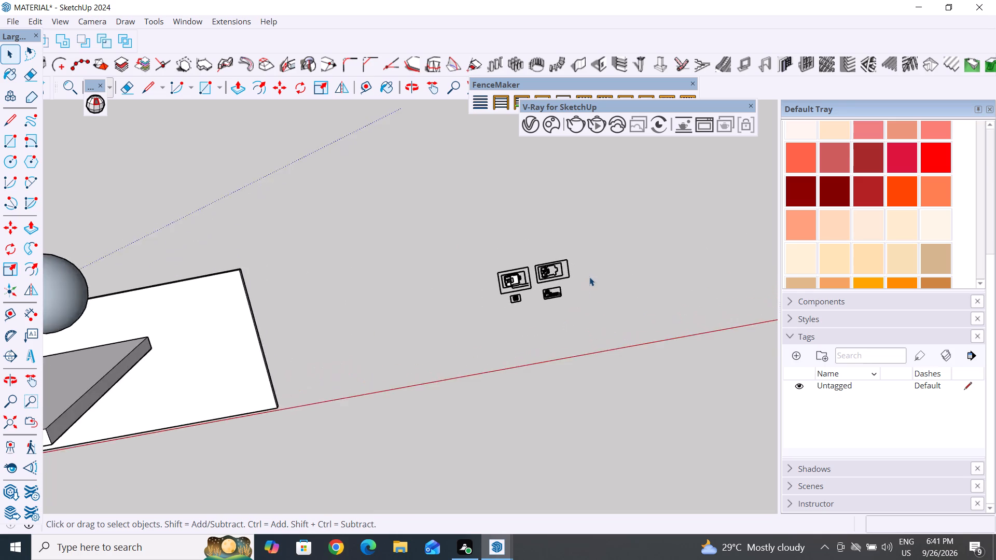
scroll(589, 277, up, 20)
scroll(589, 277, up, 14)
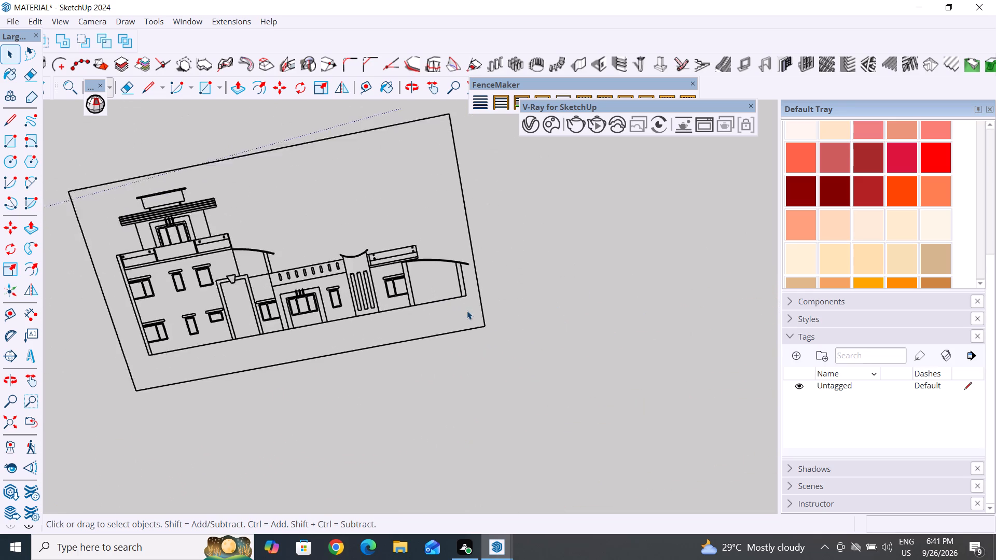
scroll(467, 311, up, 3)
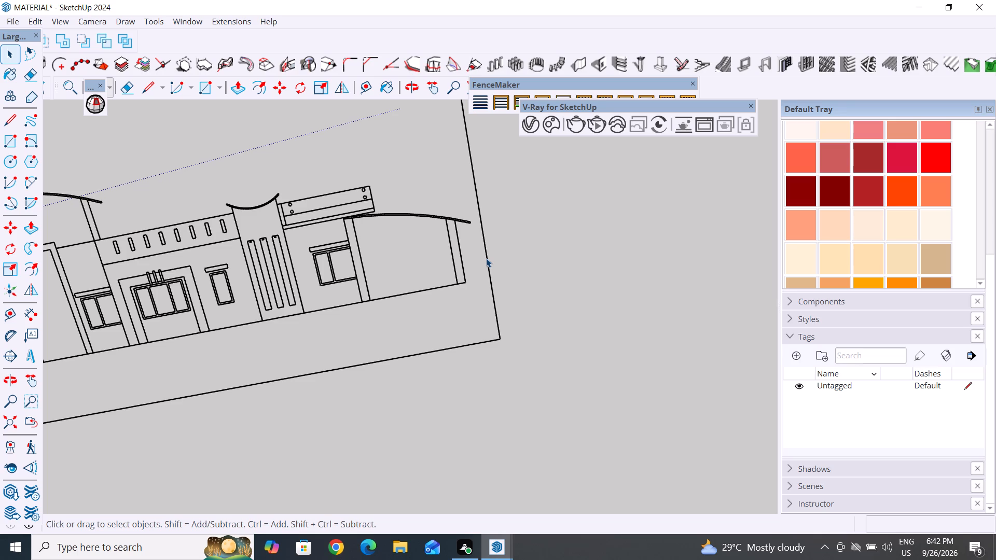
scroll(353, 176, up, 3)
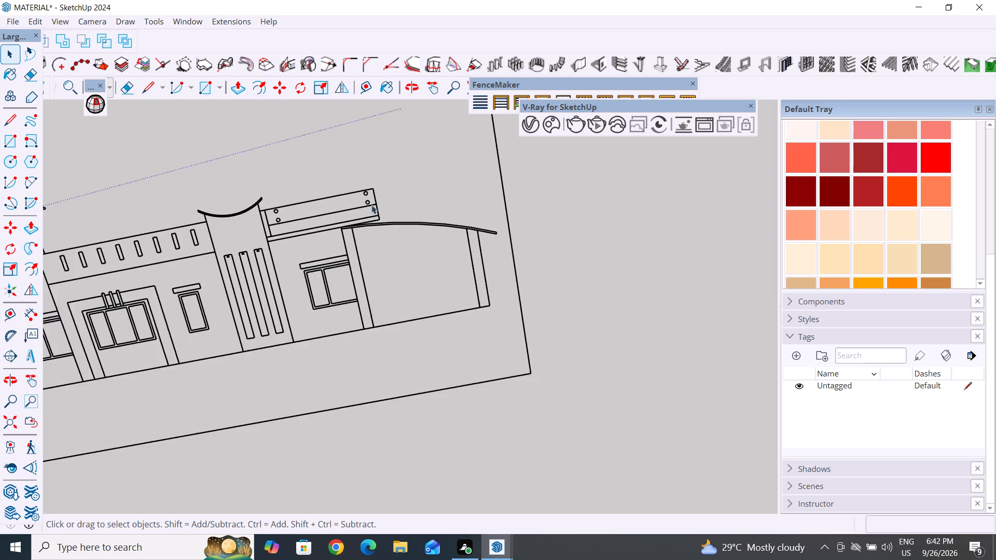
scroll(371, 205, up, 3)
scroll(598, 245, up, 3)
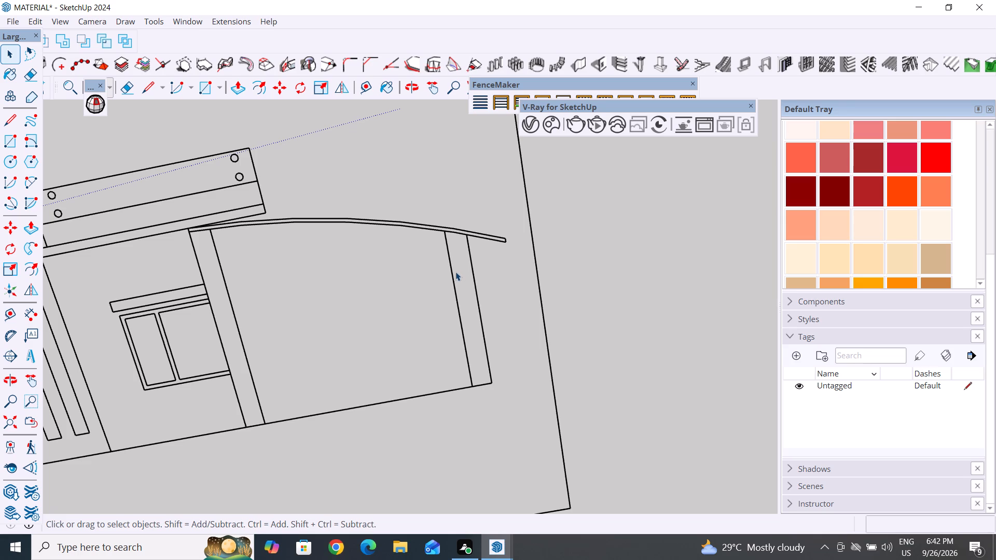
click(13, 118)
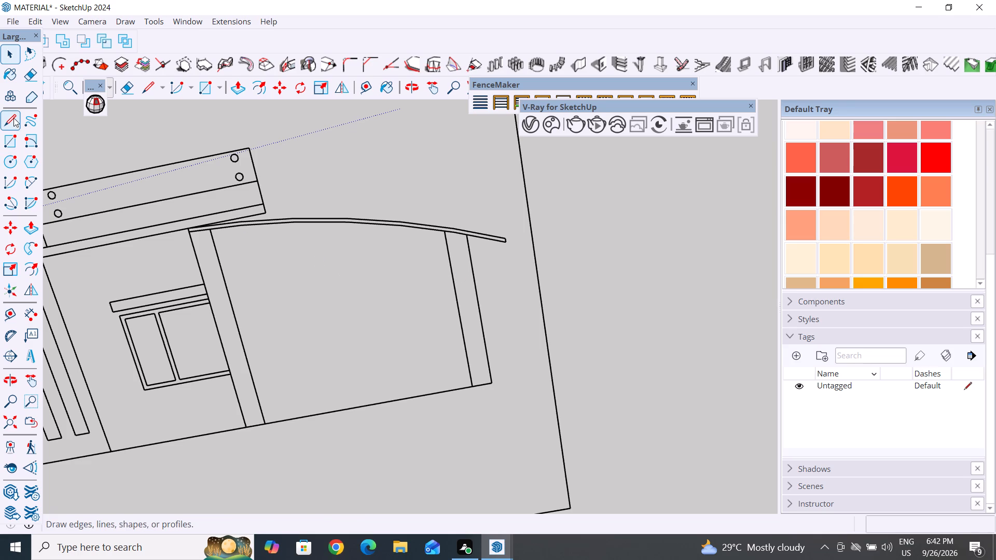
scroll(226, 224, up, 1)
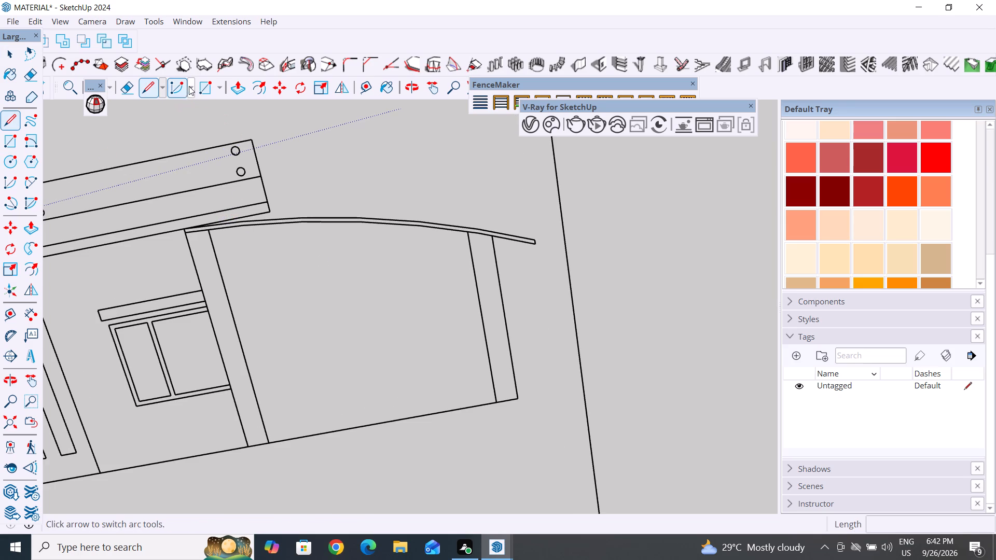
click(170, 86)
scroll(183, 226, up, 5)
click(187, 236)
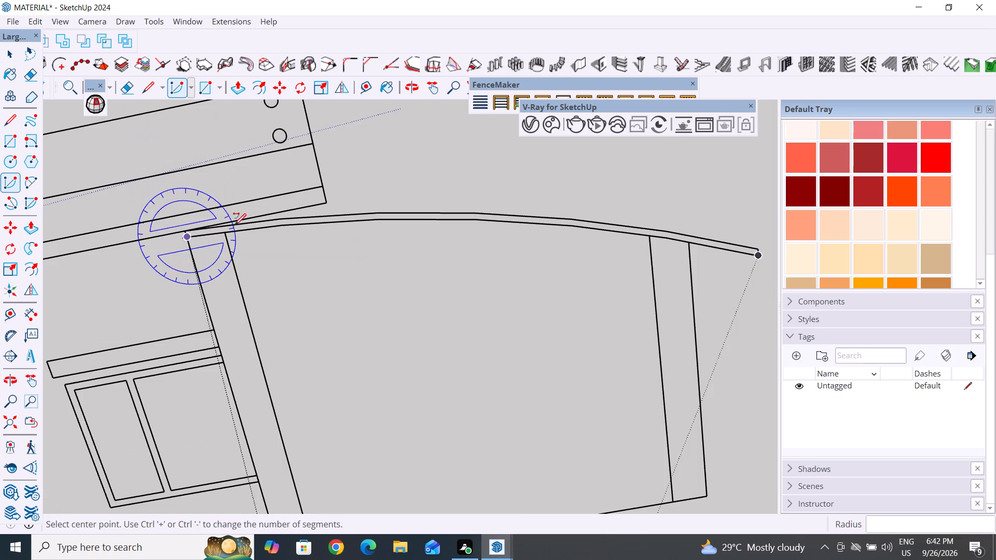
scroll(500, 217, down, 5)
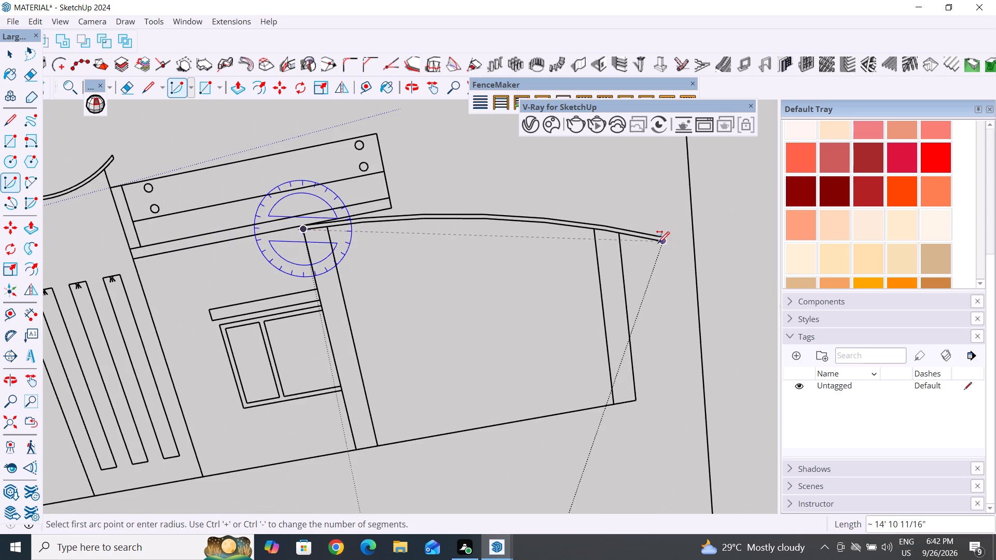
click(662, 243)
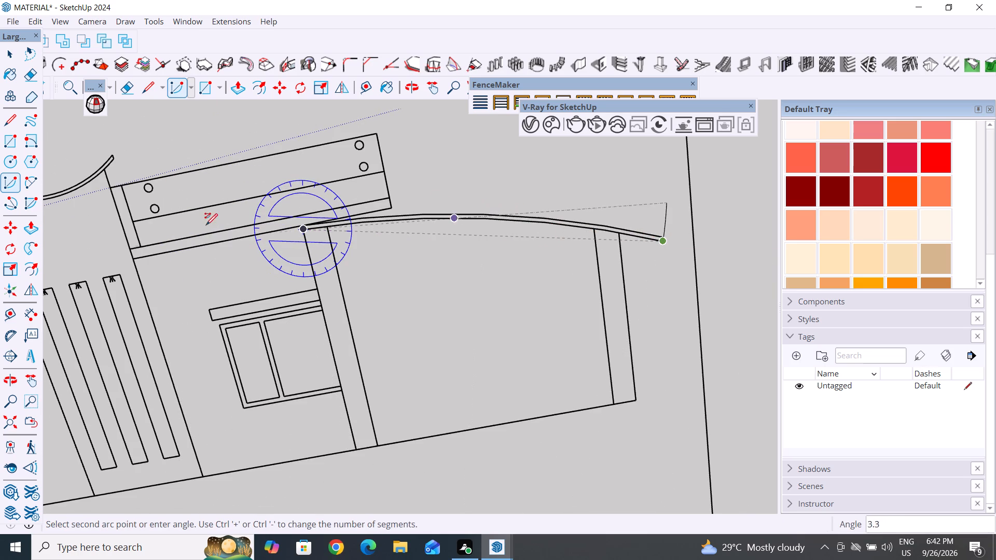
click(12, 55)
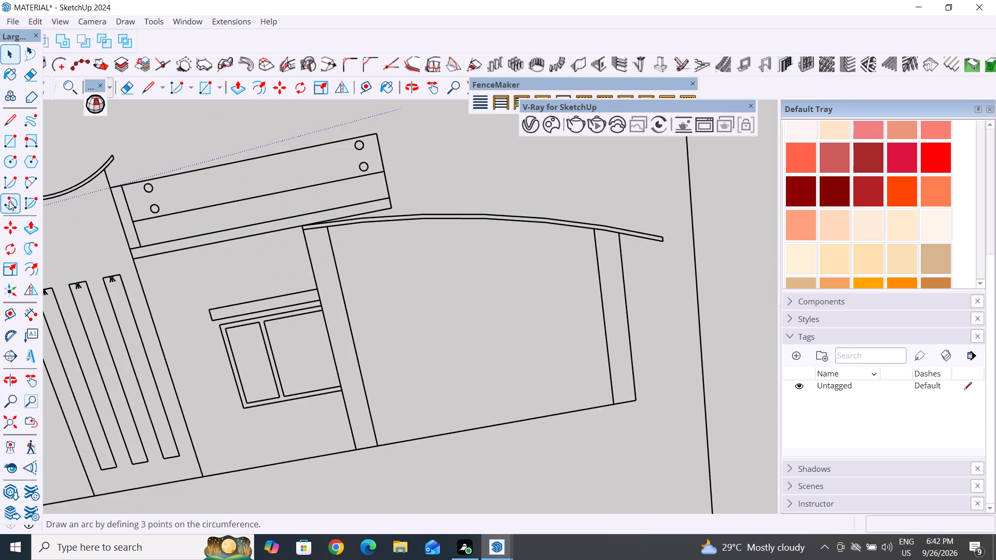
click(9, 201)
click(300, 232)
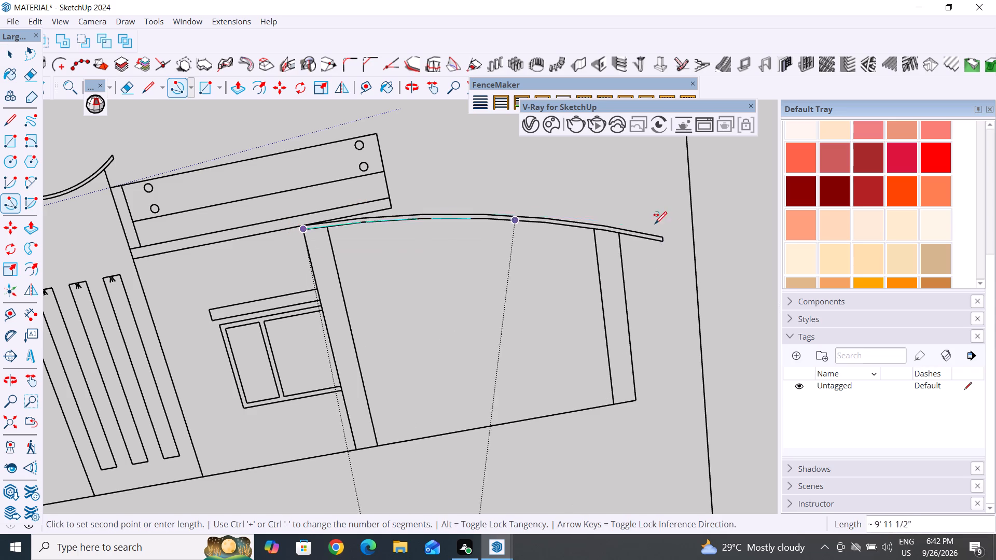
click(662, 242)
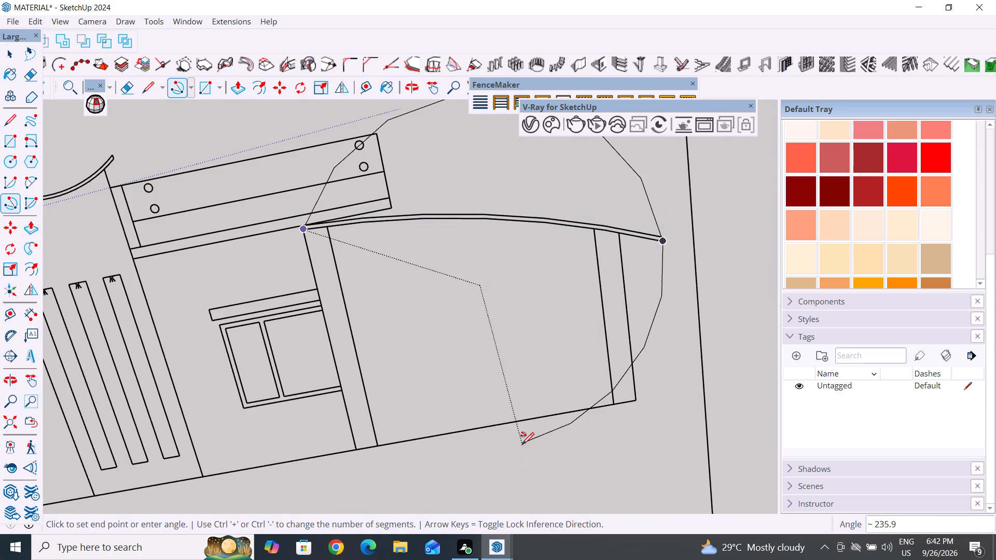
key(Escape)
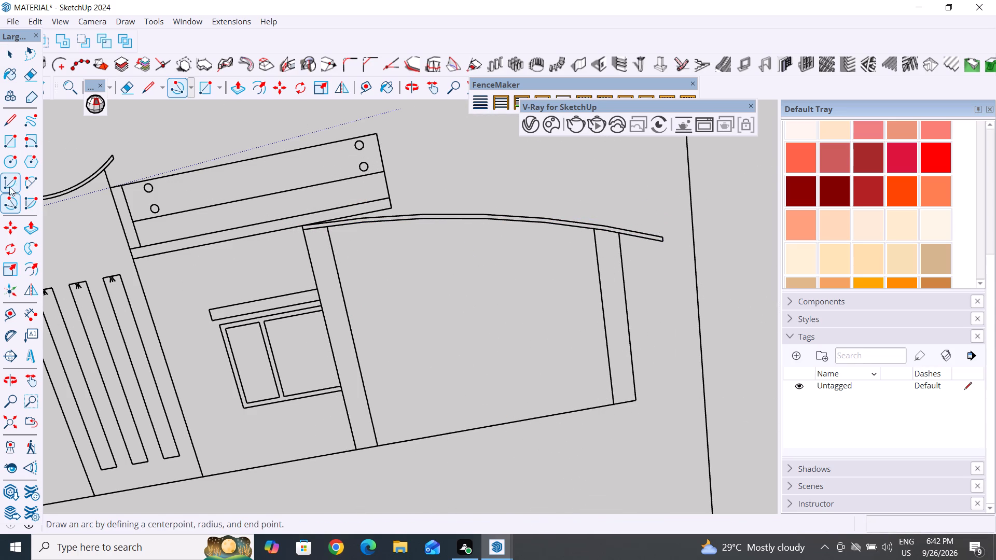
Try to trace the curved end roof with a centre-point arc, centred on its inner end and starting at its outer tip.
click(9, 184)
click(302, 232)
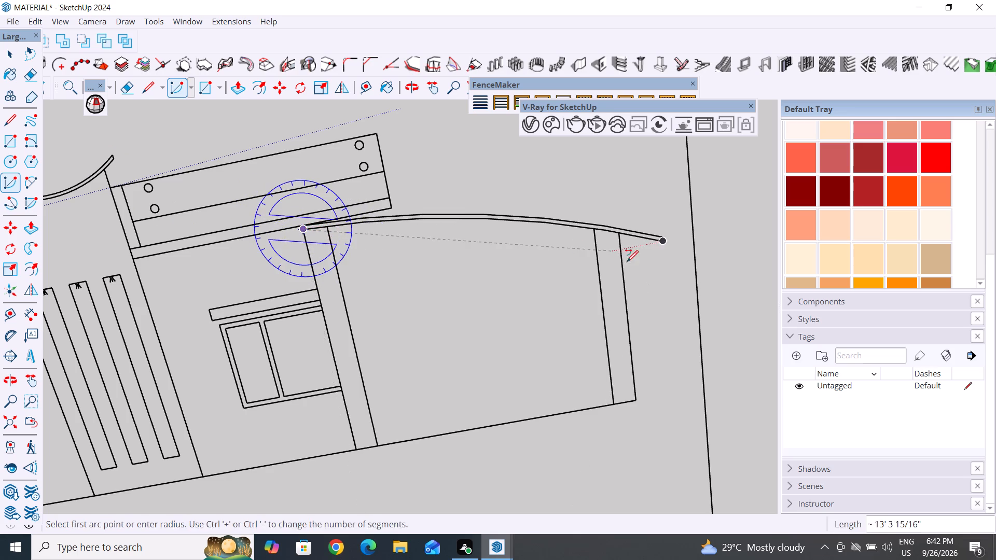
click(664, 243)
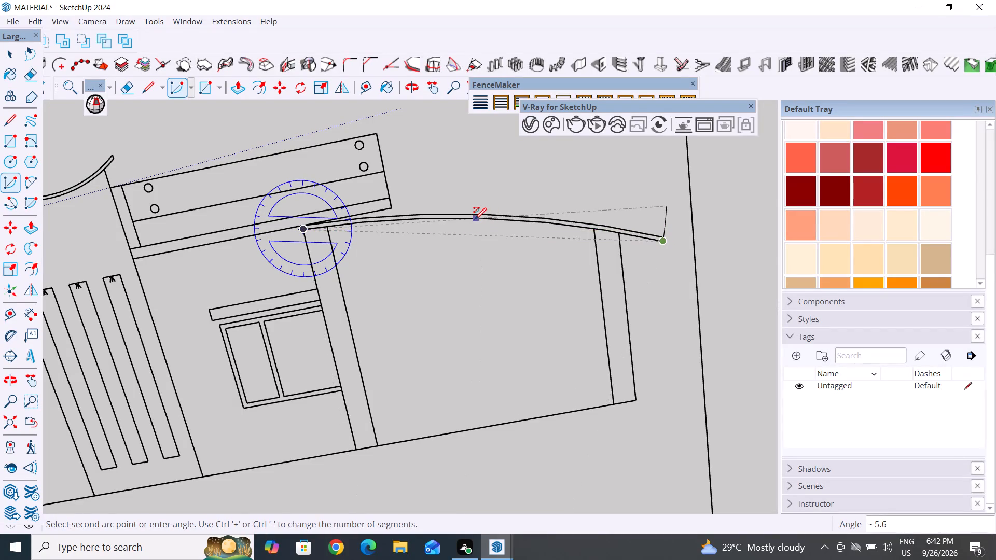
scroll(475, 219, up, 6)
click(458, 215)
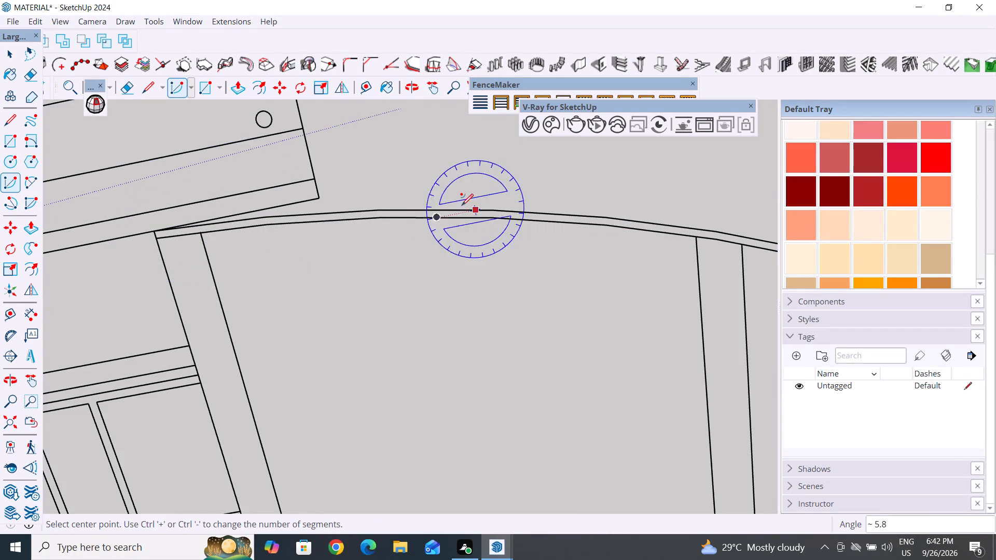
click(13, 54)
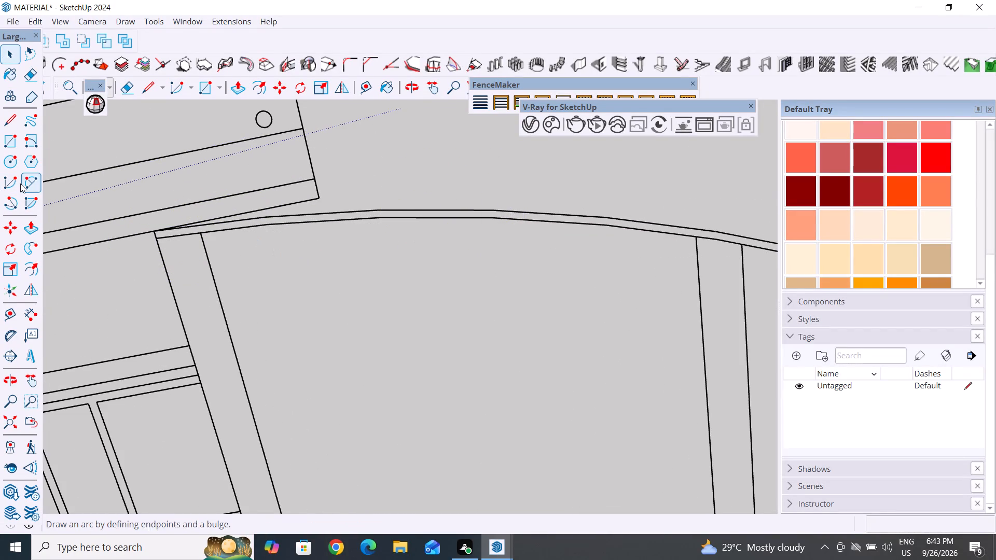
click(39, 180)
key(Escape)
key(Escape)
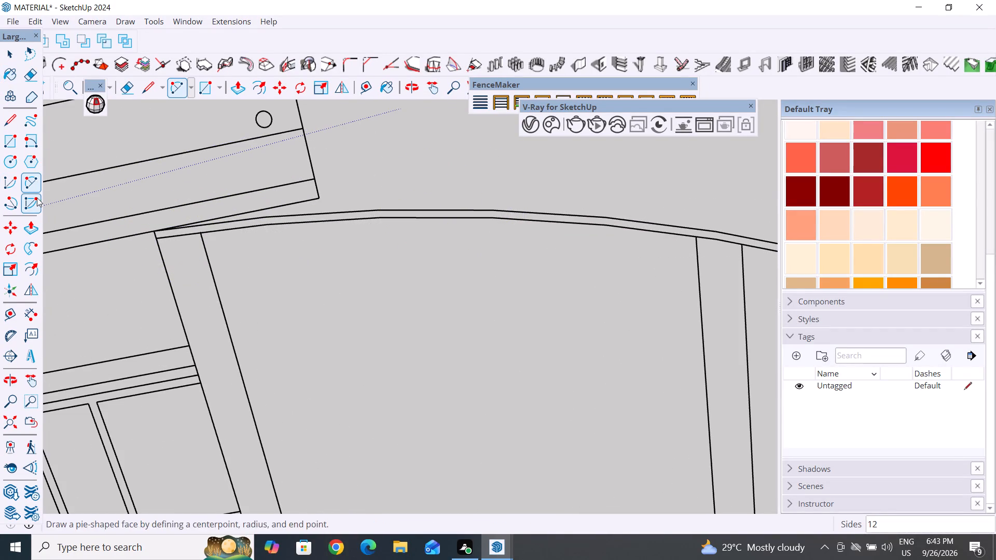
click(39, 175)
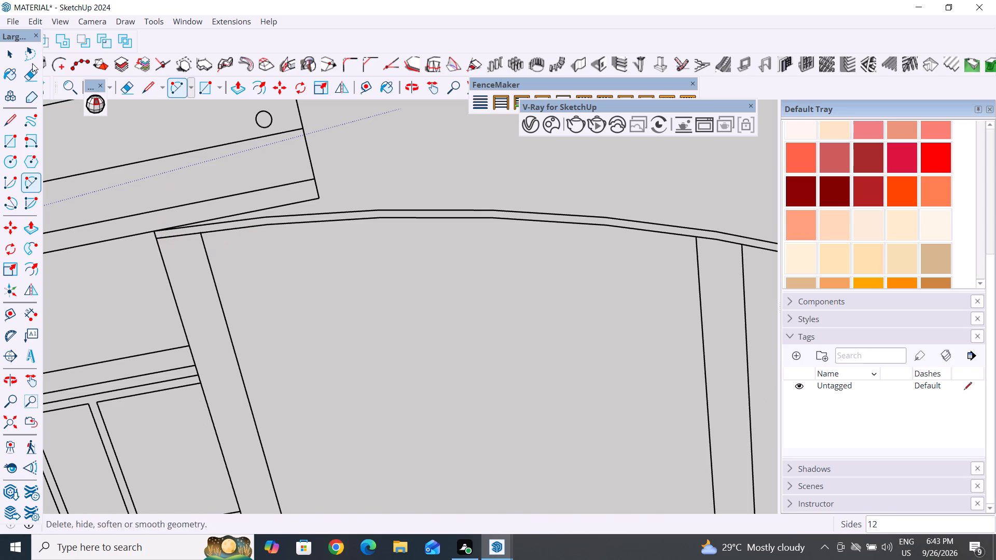
Hide the front elevation drawing component.
click(14, 50)
drag(236, 265, 162, 308)
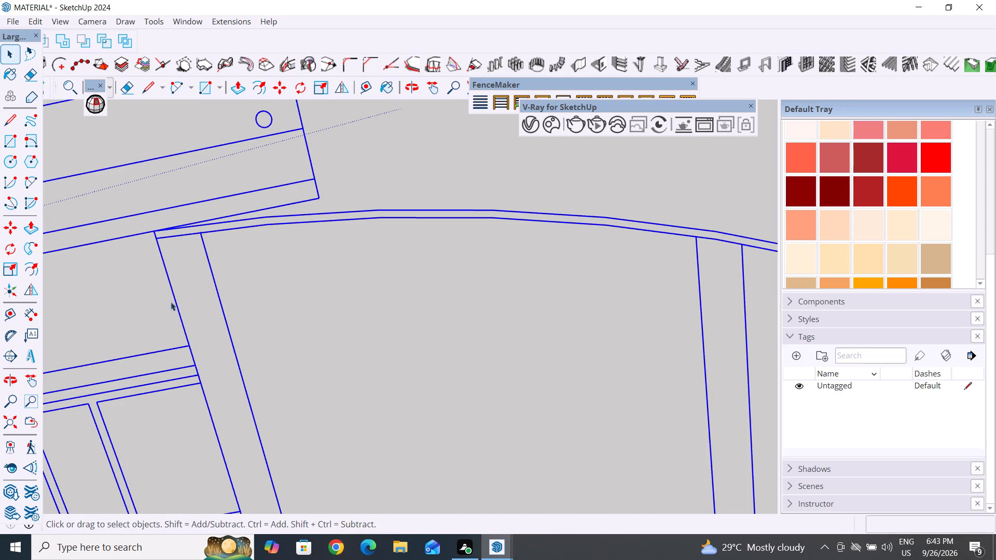
right_click(178, 311)
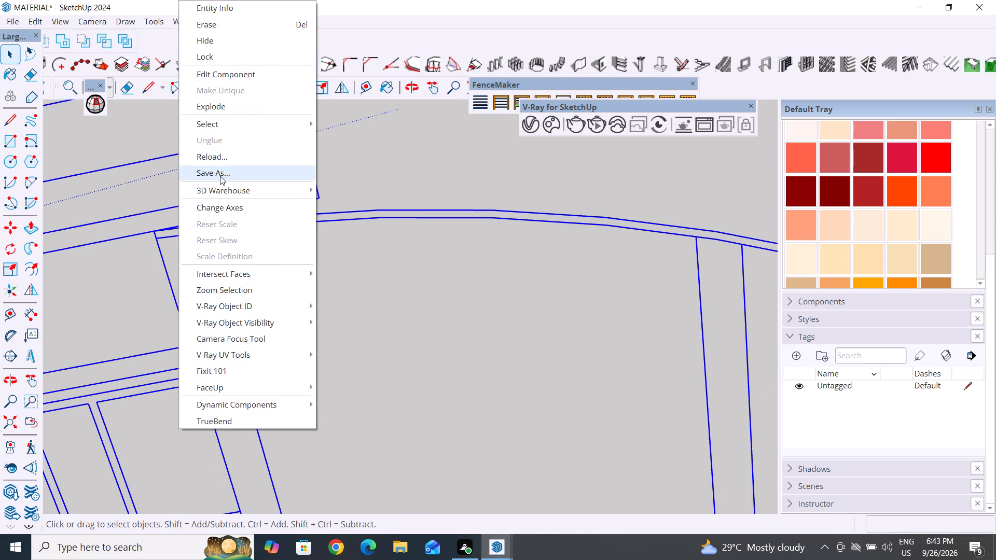
click(224, 41)
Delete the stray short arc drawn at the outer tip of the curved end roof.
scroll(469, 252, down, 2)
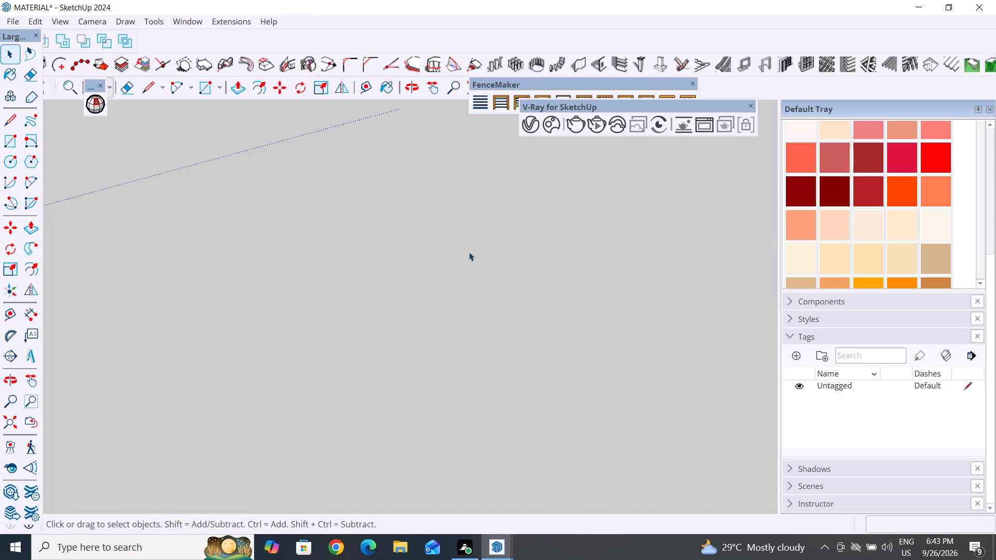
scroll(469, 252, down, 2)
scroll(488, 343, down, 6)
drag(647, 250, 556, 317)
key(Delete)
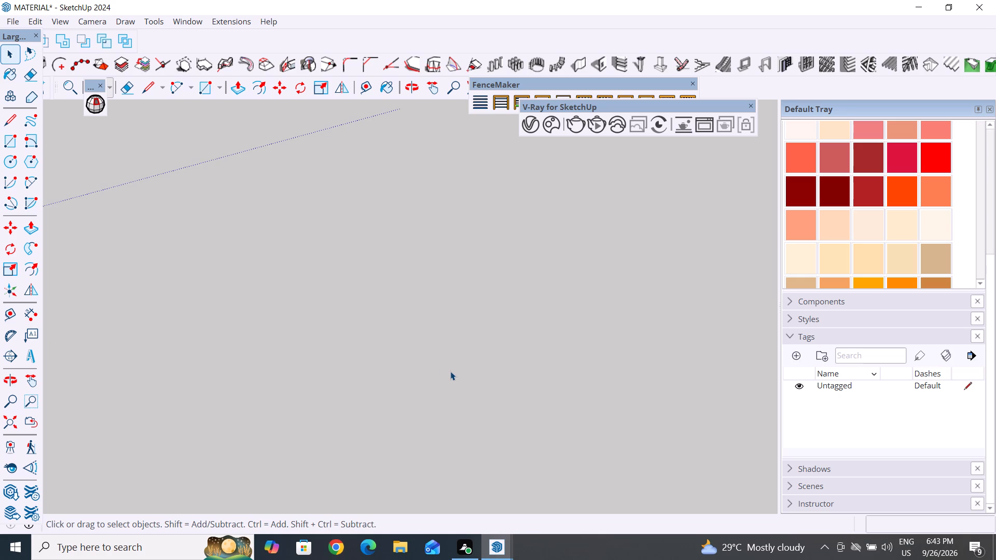
Unhide all hidden objects so the plan and elevation drawings show alongside the house model.
scroll(381, 342, down, 16)
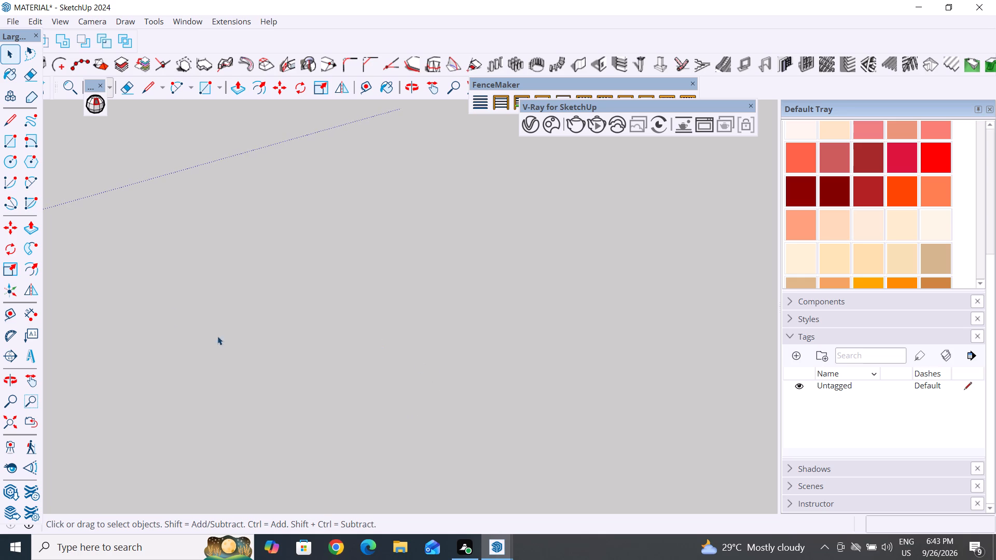
scroll(400, 404, down, 14)
middle_drag(165, 377, 191, 232)
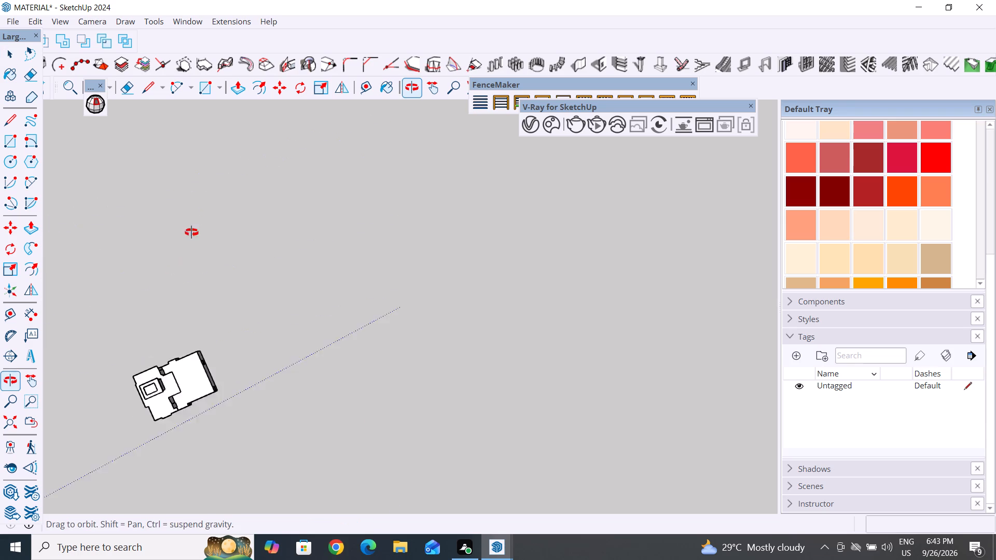
middle_drag(191, 232, 175, 344)
click(38, 23)
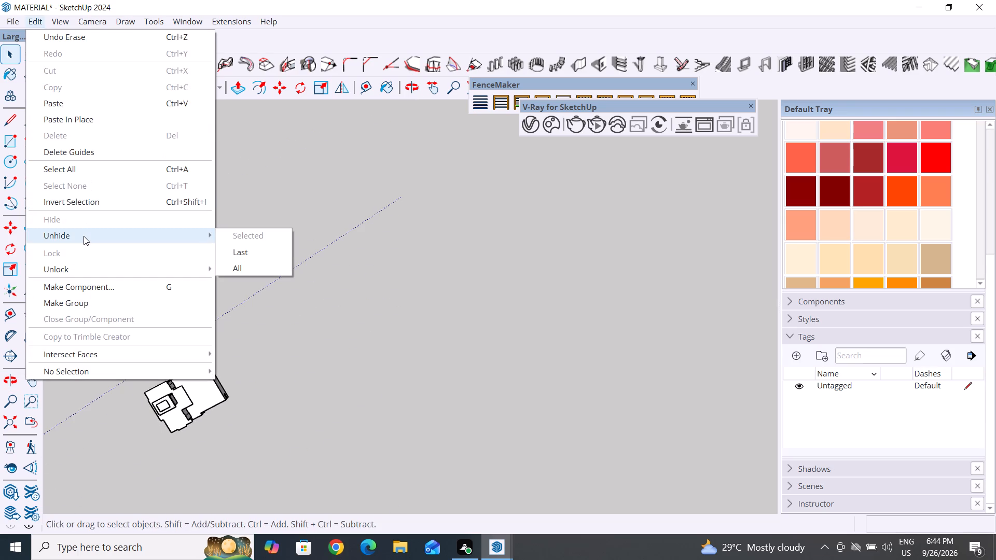
click(254, 267)
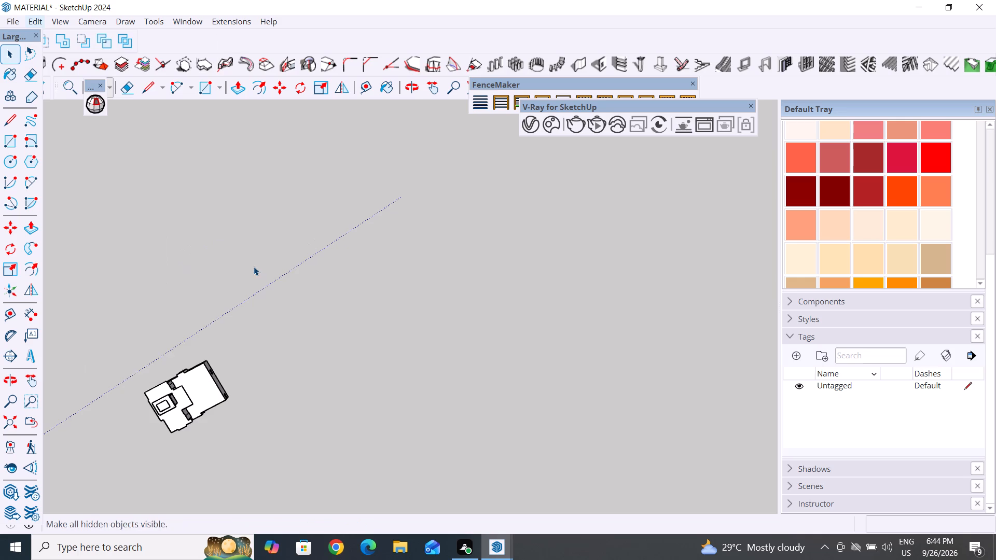
Return to the front elevation drawing and examine the low wing with its curved end roof against the plans and house model.
middle_drag(446, 458, 334, 258)
middle_drag(485, 468, 467, 460)
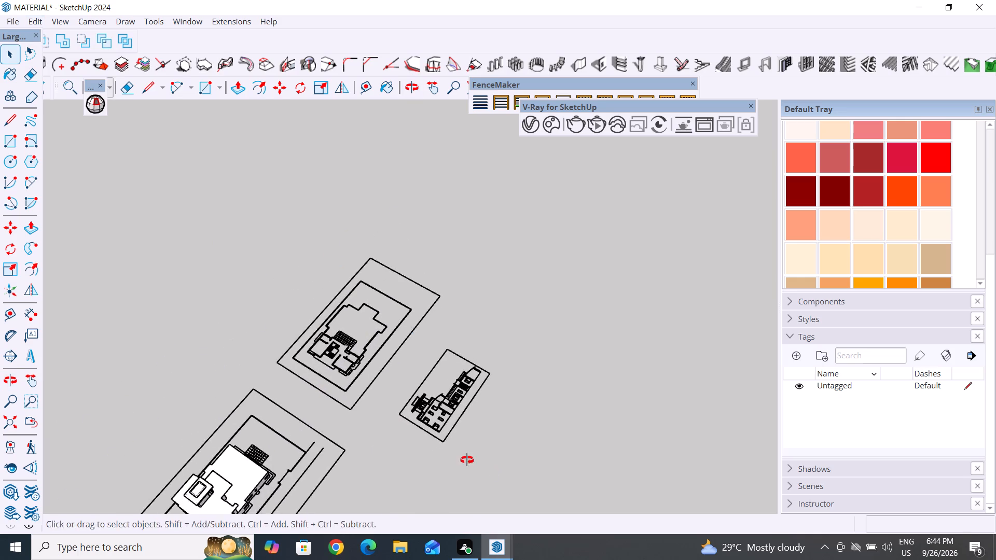
middle_drag(467, 460, 343, 305)
scroll(466, 538, up, 5)
scroll(476, 483, up, 9)
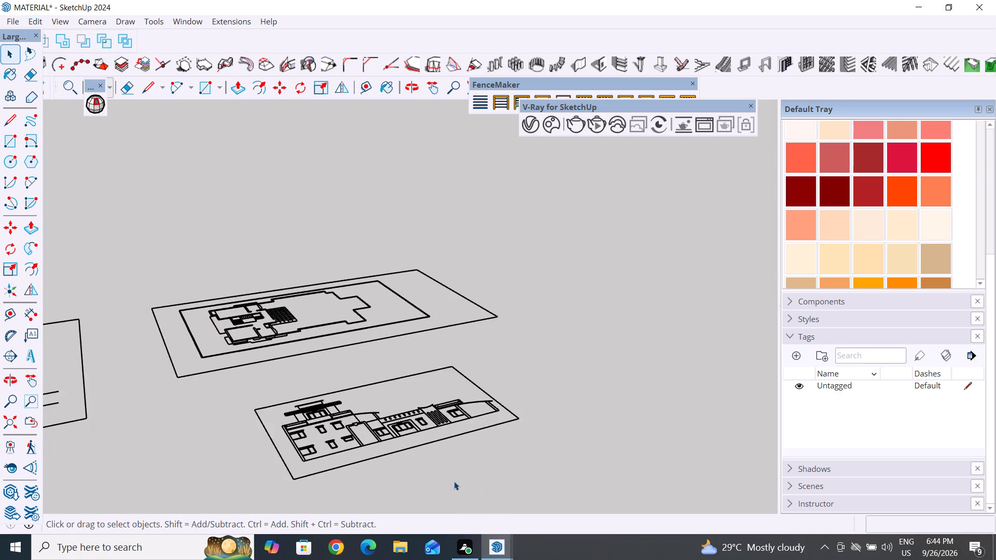
middle_drag(497, 453, 392, 440)
scroll(287, 440, up, 11)
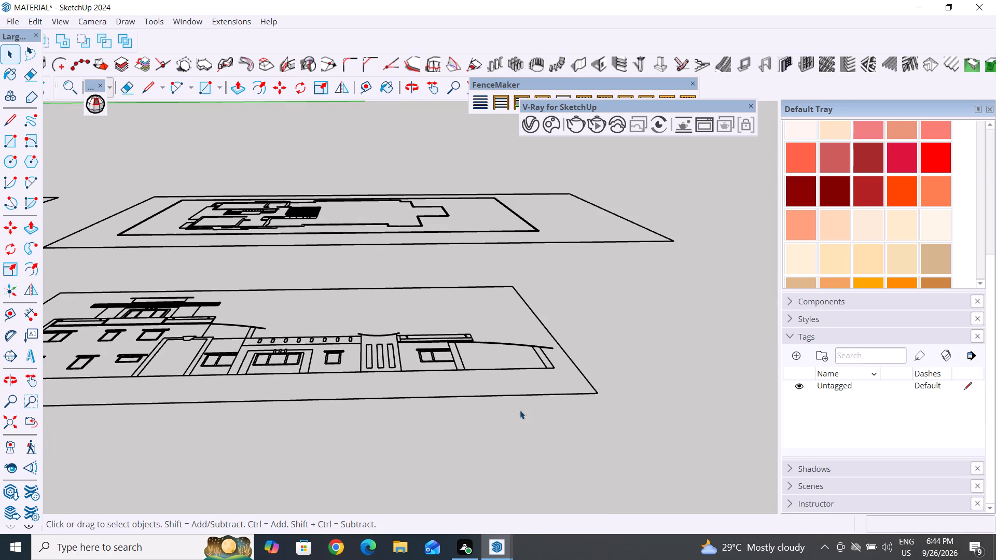
middle_drag(569, 410, 552, 427)
scroll(663, 290, down, 12)
middle_drag(662, 367, 657, 374)
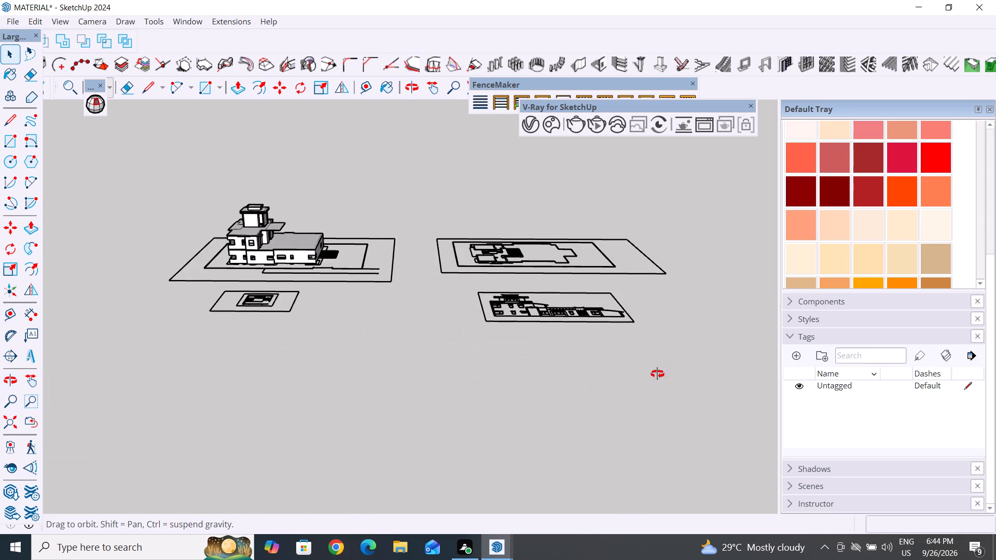
middle_drag(657, 374, 593, 472)
scroll(541, 199, down, 5)
middle_drag(573, 382, 599, 468)
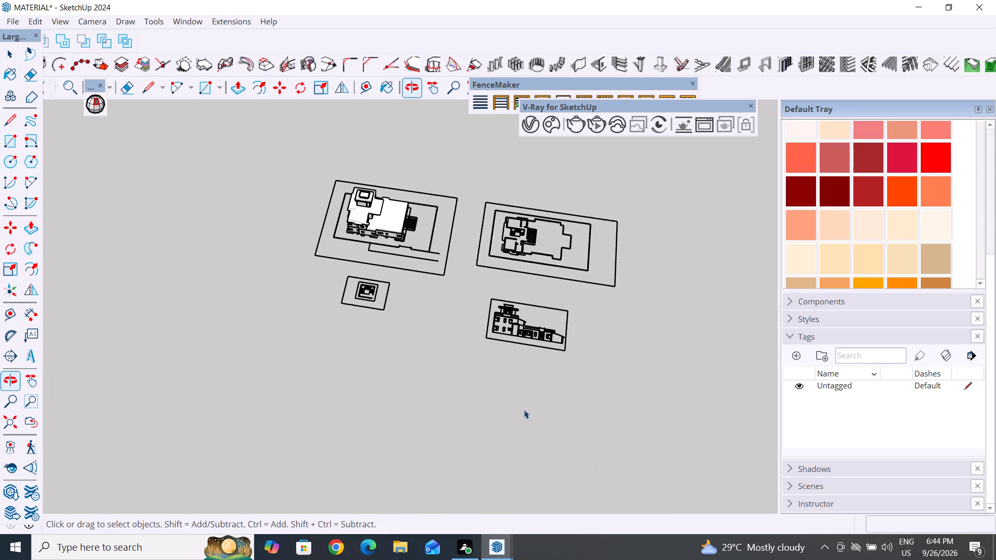
scroll(499, 370, up, 18)
middle_drag(539, 395, 565, 505)
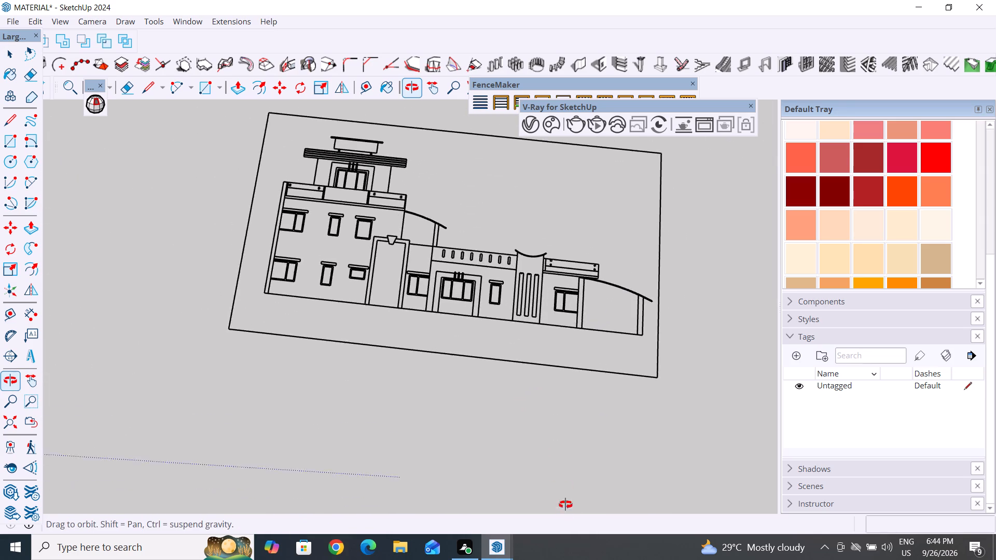
middle_drag(565, 505, 573, 529)
middle_drag(550, 394, 619, 305)
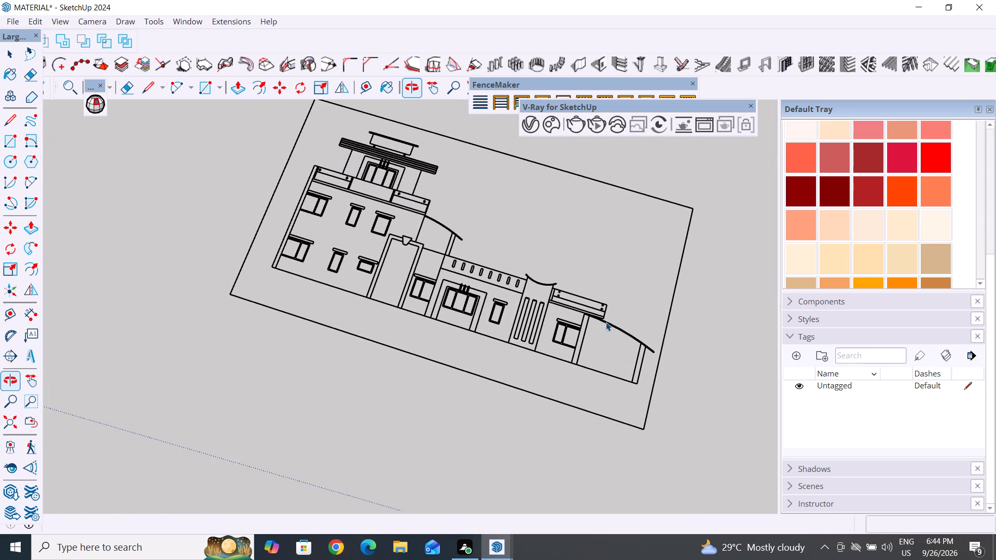
Trace the lower edge of the low wing's curved end roof on the front elevation with an arc bulging about 8 1/2".
middle_drag(716, 452, 729, 327)
middle_drag(457, 453, 544, 478)
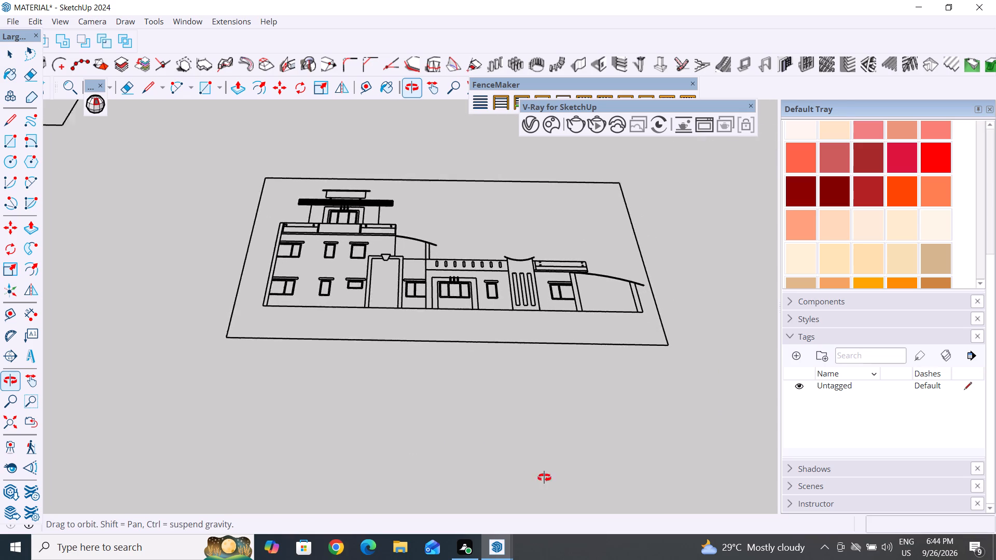
middle_drag(544, 478, 563, 477)
scroll(768, 312, up, 7)
scroll(695, 328, down, 1)
middle_drag(525, 368, 536, 414)
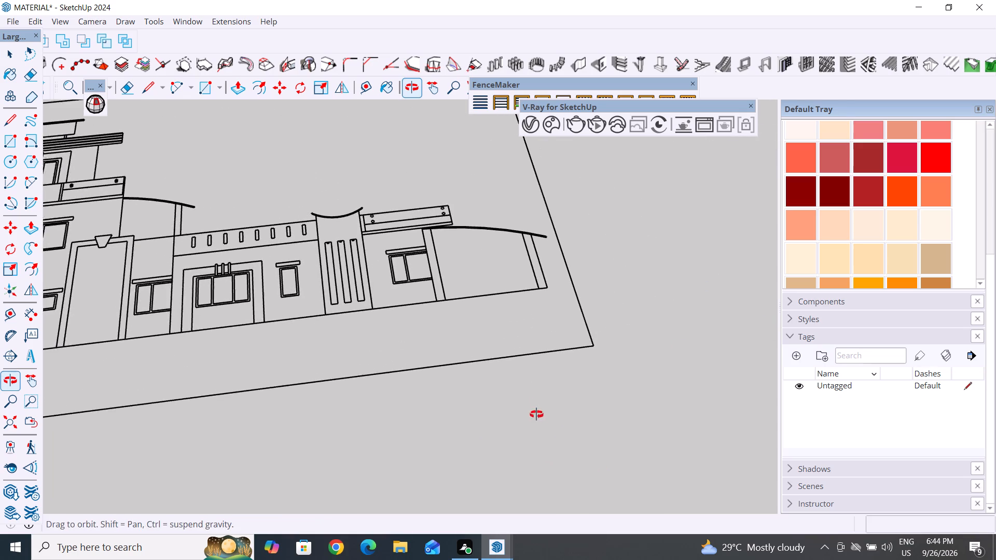
middle_drag(536, 414, 545, 524)
middle_drag(483, 281, 501, 392)
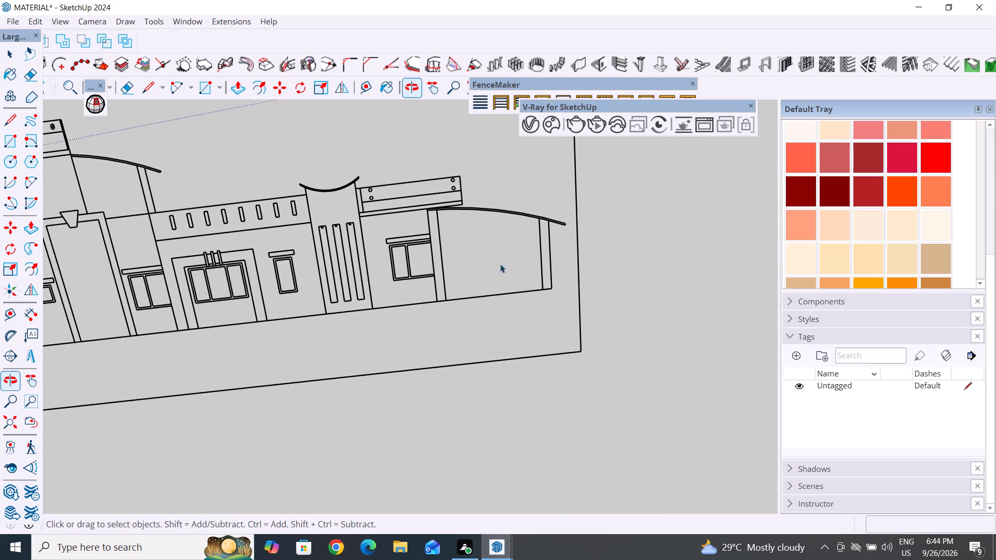
middle_drag(497, 254, 506, 300)
scroll(508, 203, up, 11)
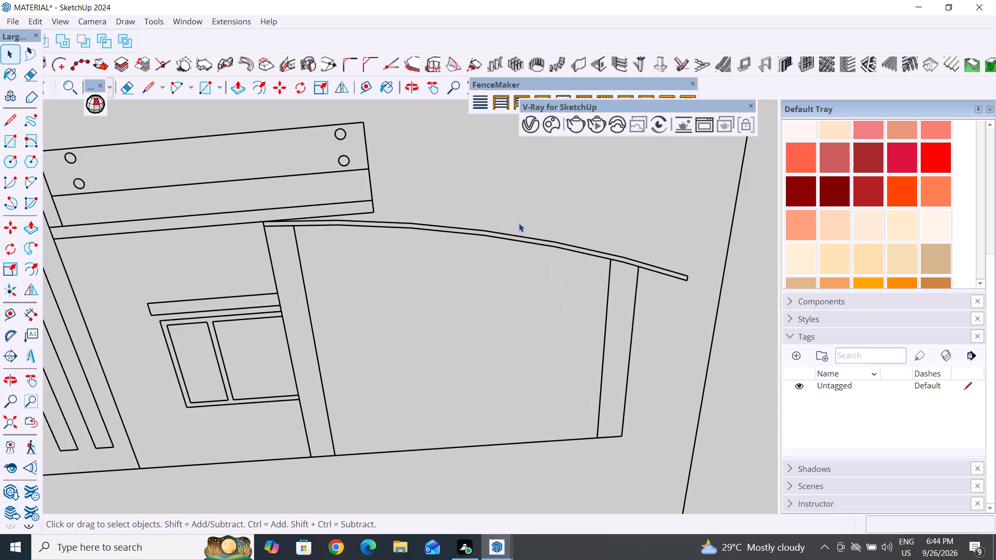
click(31, 183)
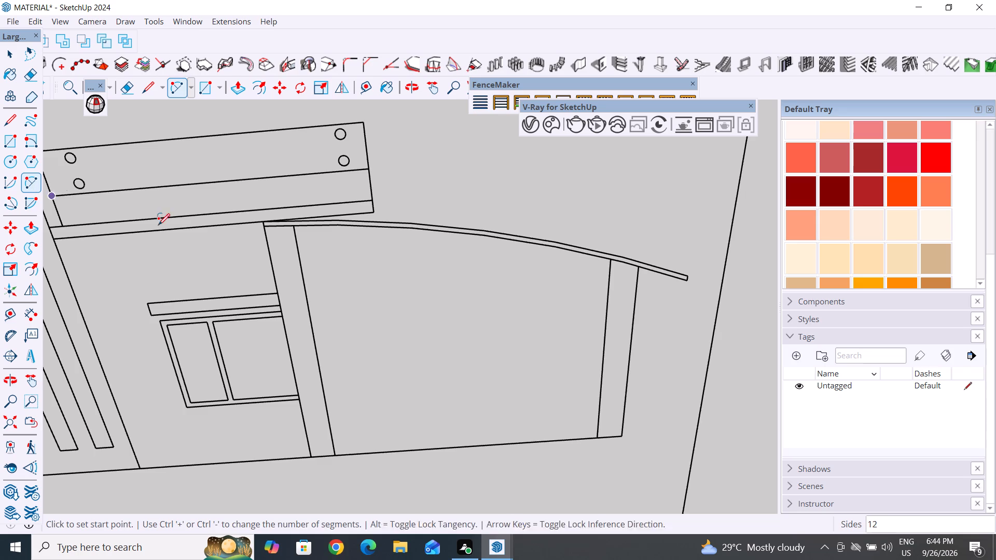
scroll(252, 244, up, 3)
click(271, 223)
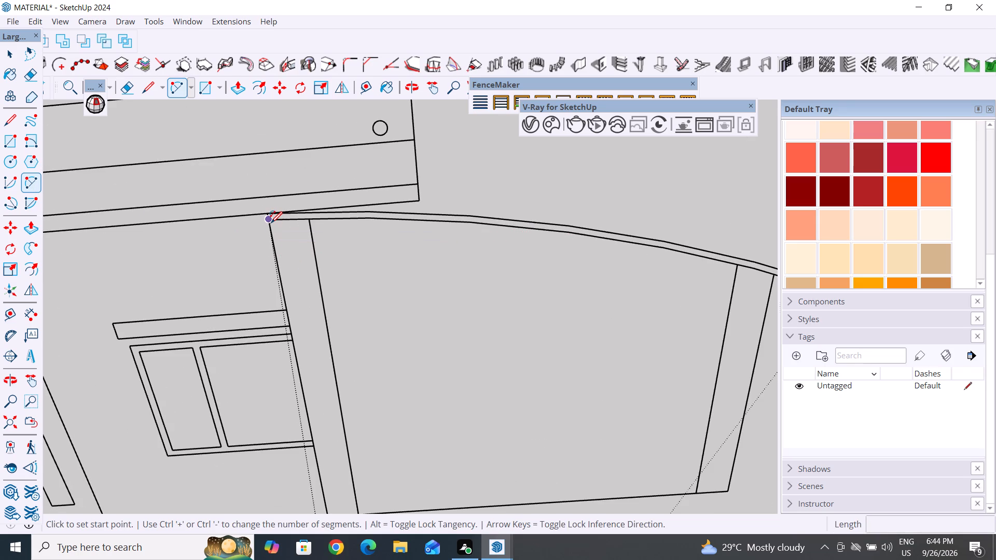
scroll(446, 213, down, 5)
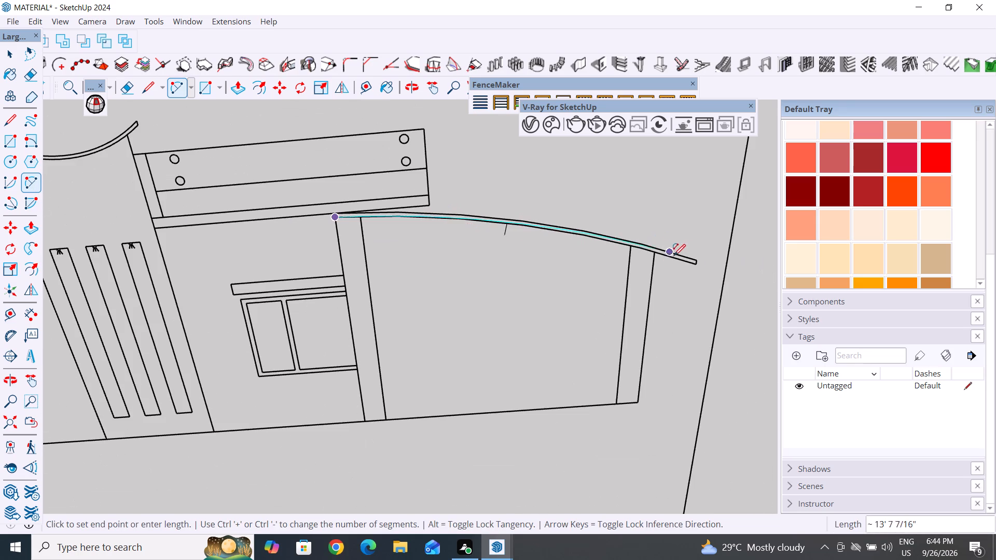
click(698, 268)
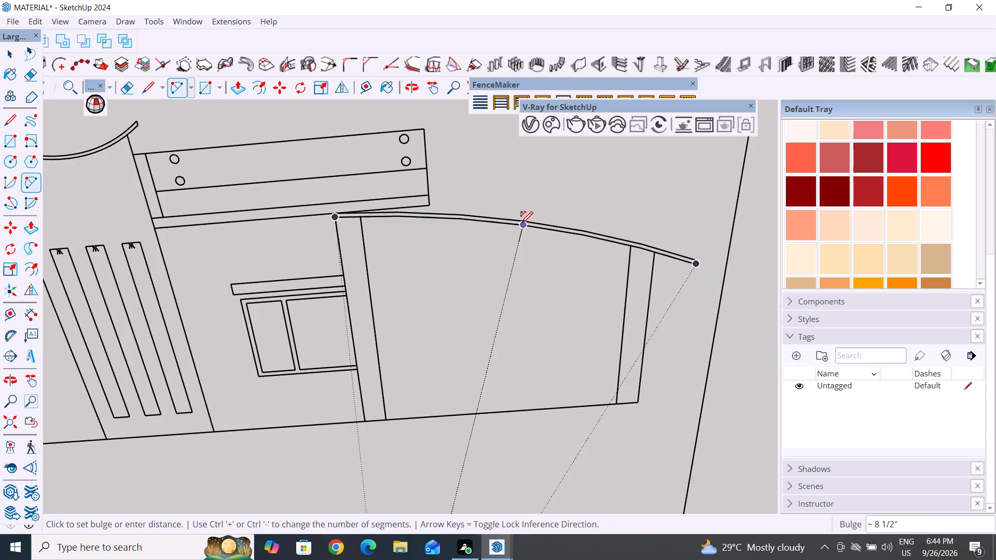
click(521, 223)
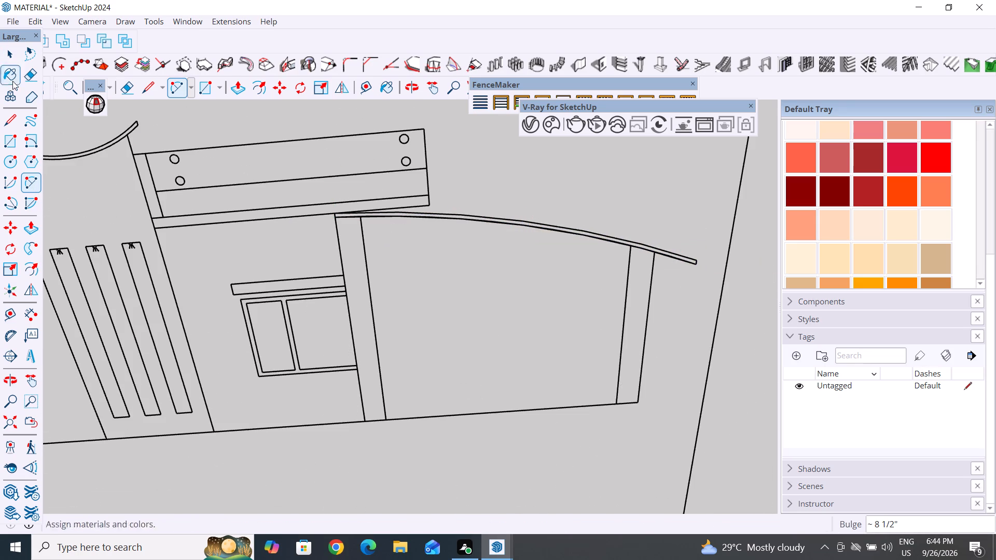
Trace the upper edge of the curved end roof from end to end with a second arc bulging about 8 3/16".
click(34, 180)
scroll(334, 215, up, 5)
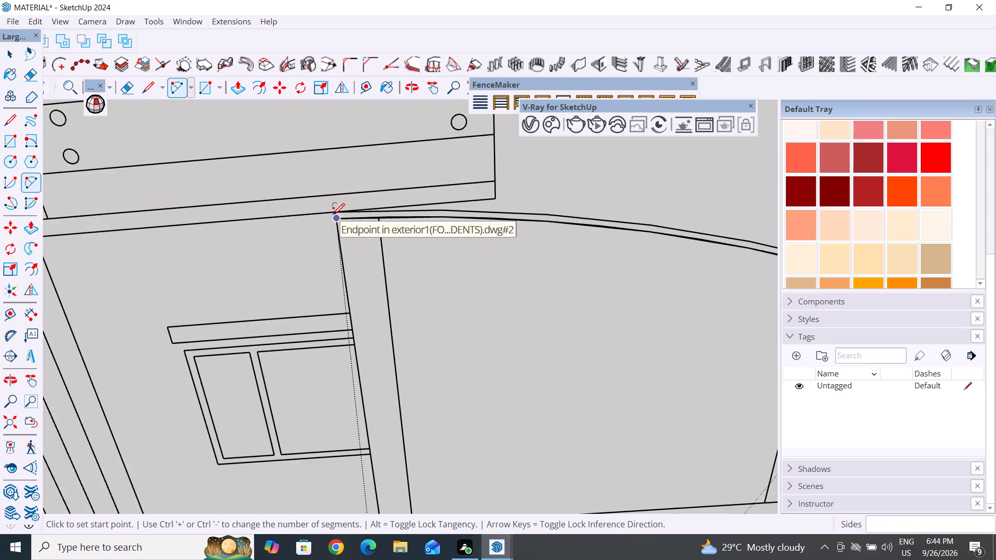
scroll(333, 214, up, 5)
click(338, 210)
scroll(338, 210, down, 12)
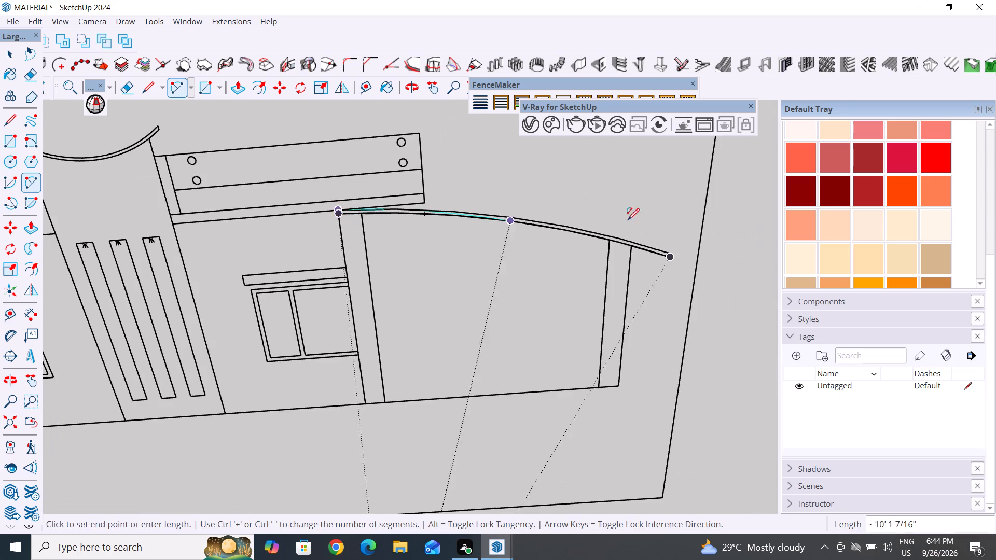
scroll(673, 255, up, 10)
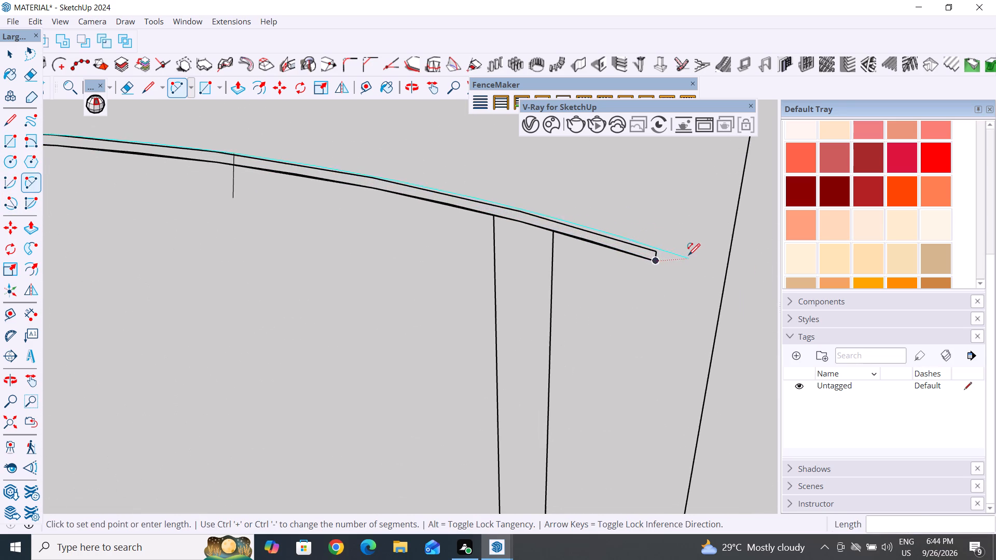
click(653, 251)
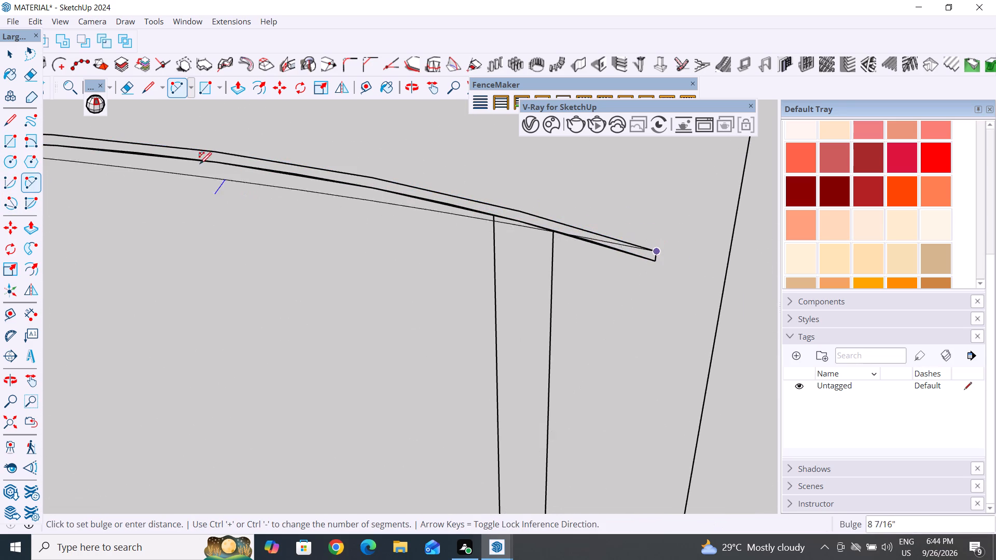
click(169, 147)
click(4, 48)
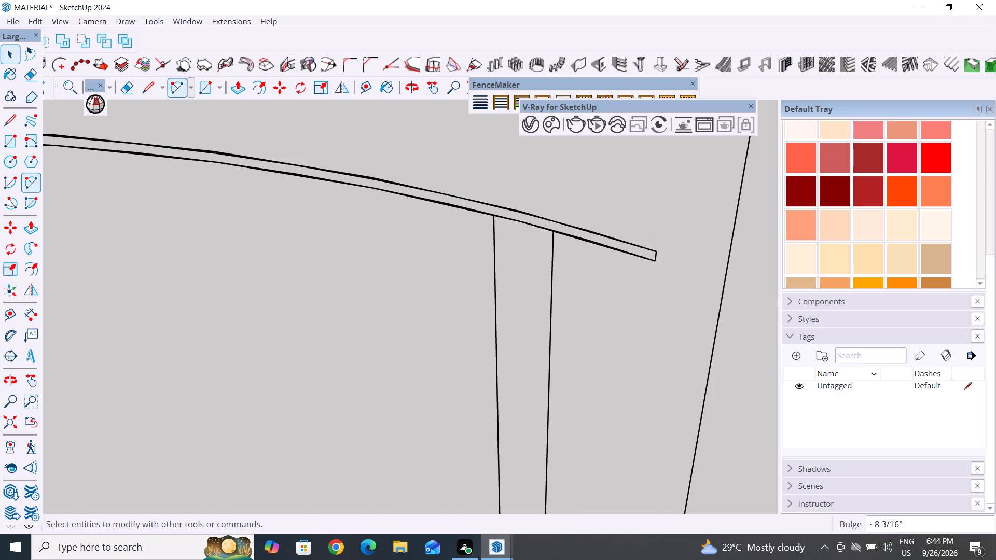
Close the curved roof profile into a face with short lines across its outer and inner ends, the inner one about 2" long.
click(7, 122)
scroll(668, 261, up, 5)
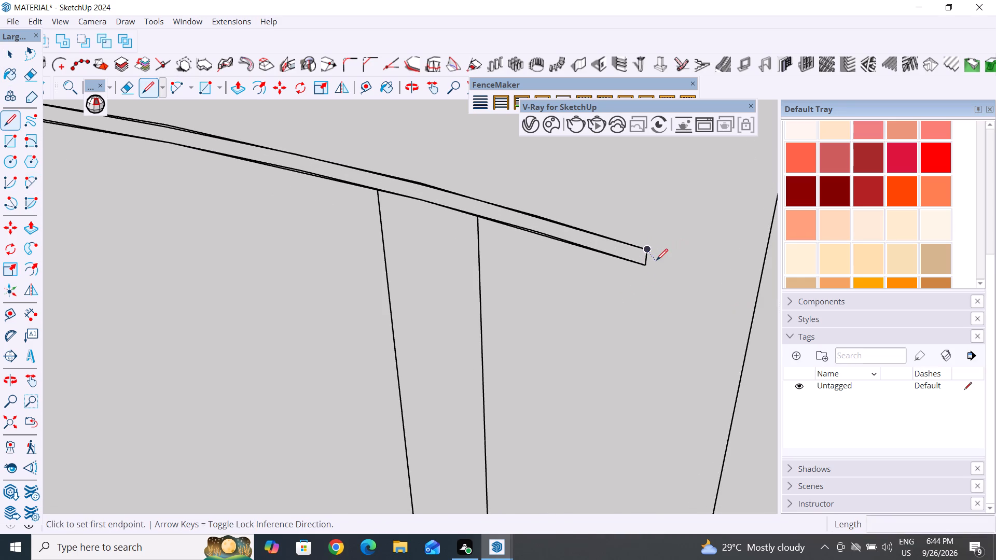
click(646, 268)
click(646, 250)
scroll(731, 340, down, 6)
click(11, 52)
scroll(797, 517, down, 6)
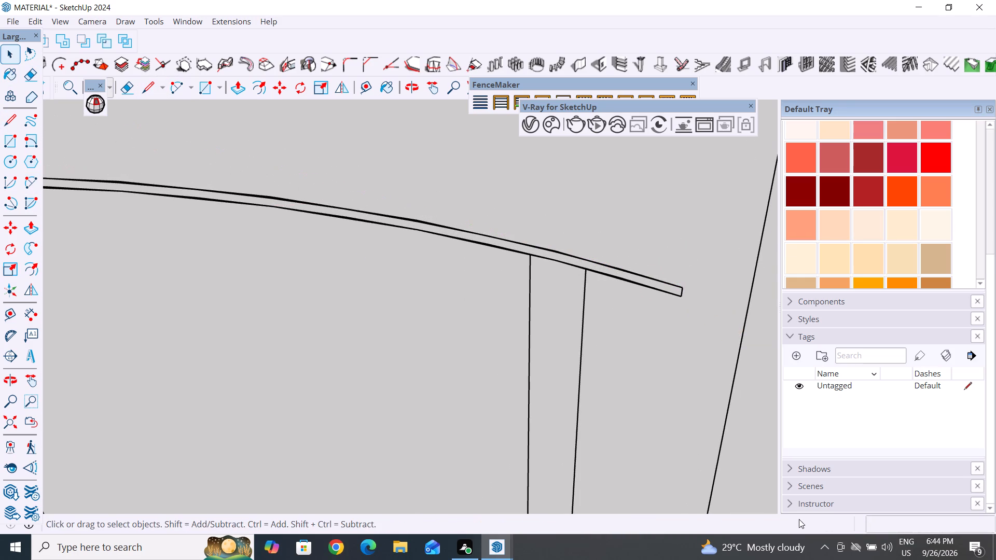
scroll(799, 519, down, 1)
scroll(592, 475, down, 5)
scroll(805, 439, down, 6)
scroll(639, 314, down, 6)
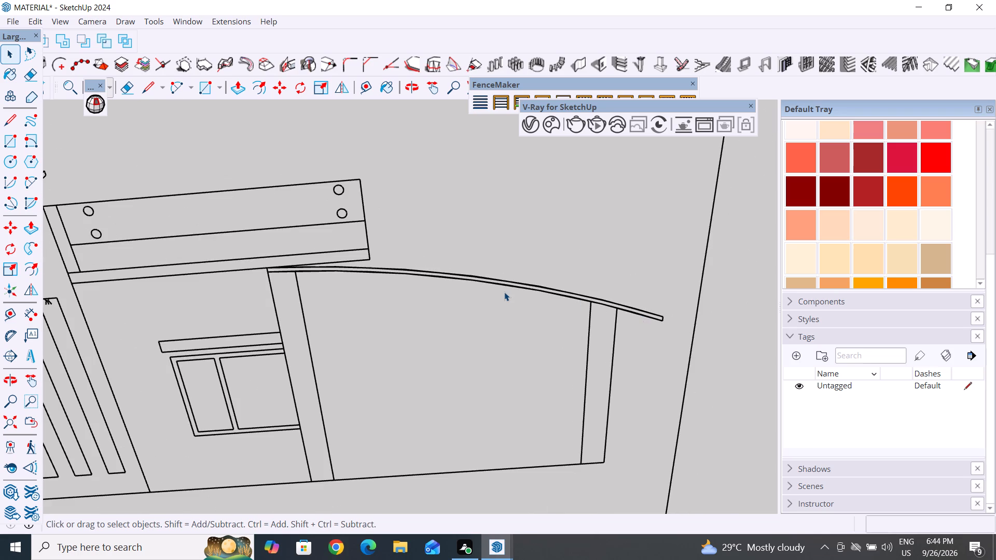
click(5, 118)
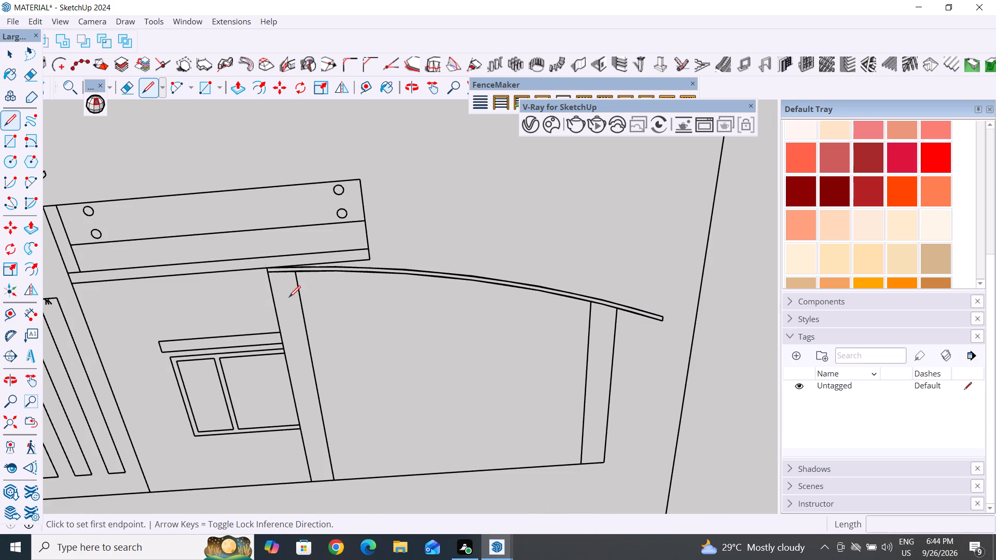
scroll(302, 300, up, 5)
click(250, 269)
click(250, 259)
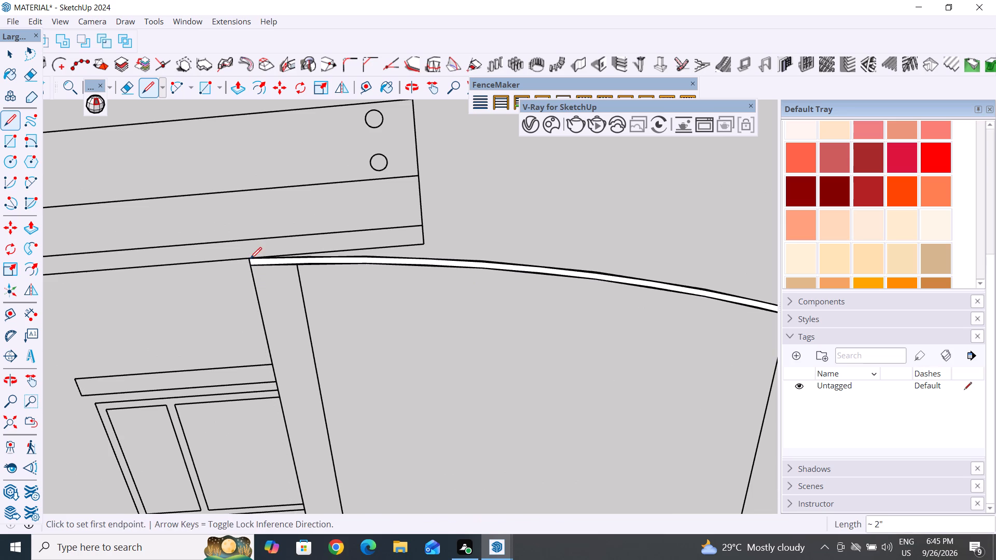
click(9, 57)
Extrude the thin curved roof profile out from the elevation drawing into a deep curved roof slab with Push/Pull.
scroll(458, 355, down, 12)
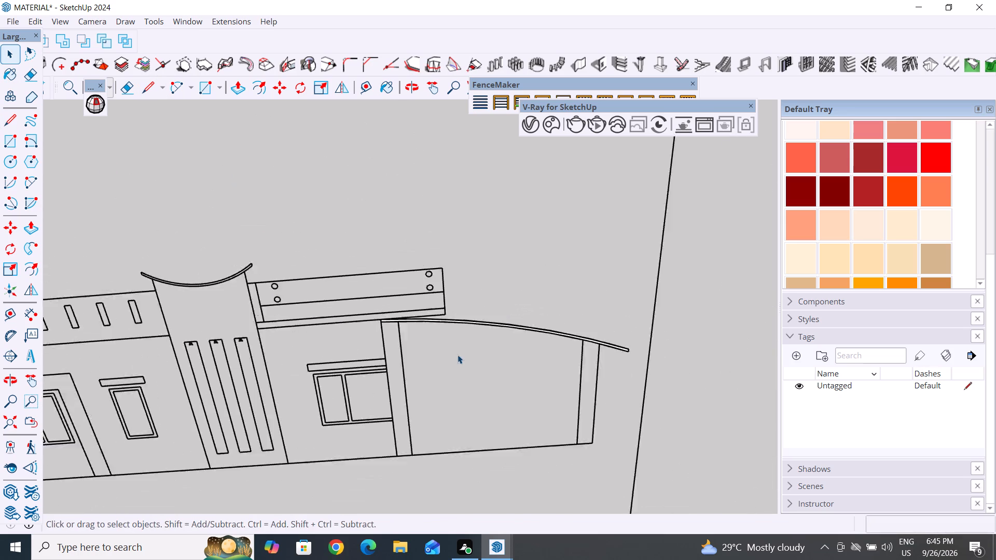
scroll(458, 355, down, 2)
middle_drag(564, 388, 407, 427)
middle_drag(618, 265, 759, 190)
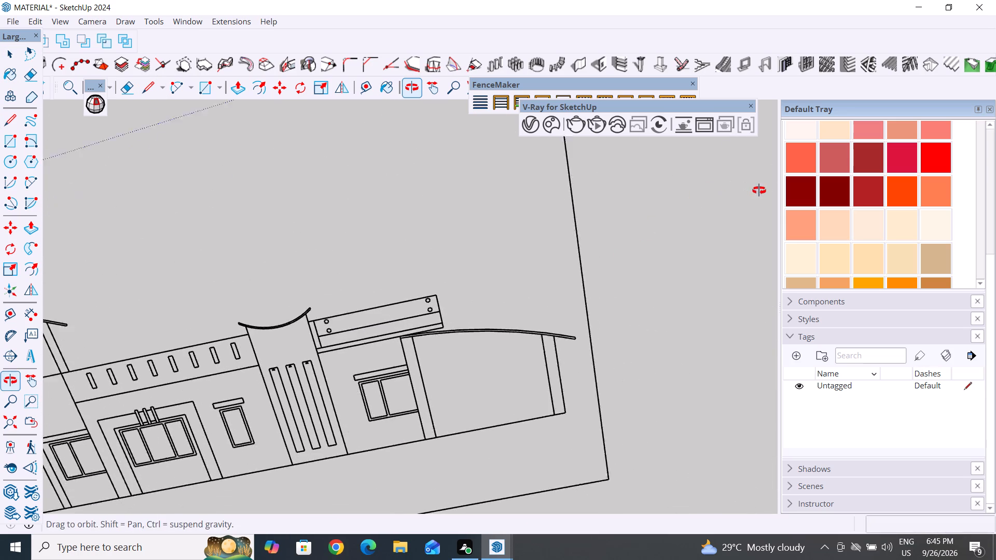
middle_drag(759, 190, 762, 191)
scroll(557, 361, up, 1)
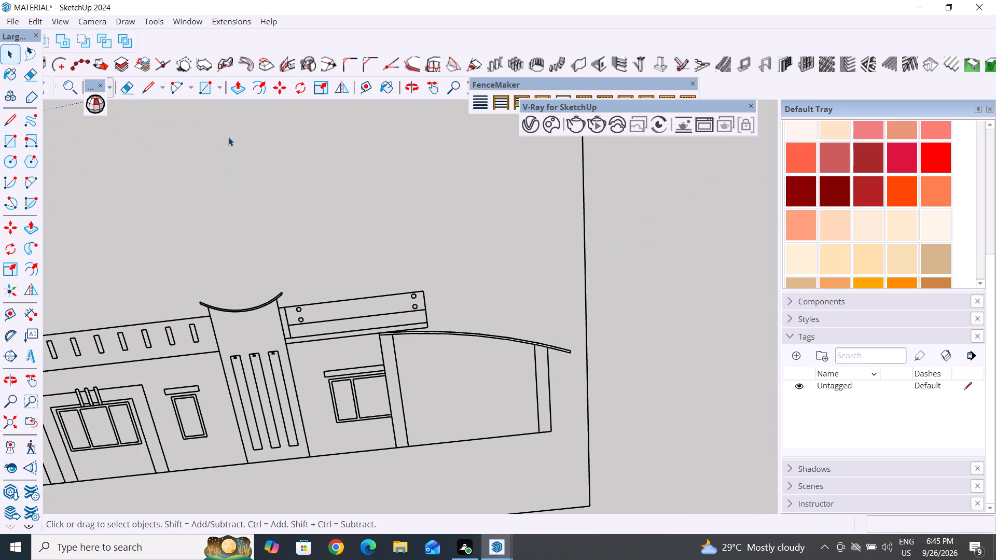
click(242, 85)
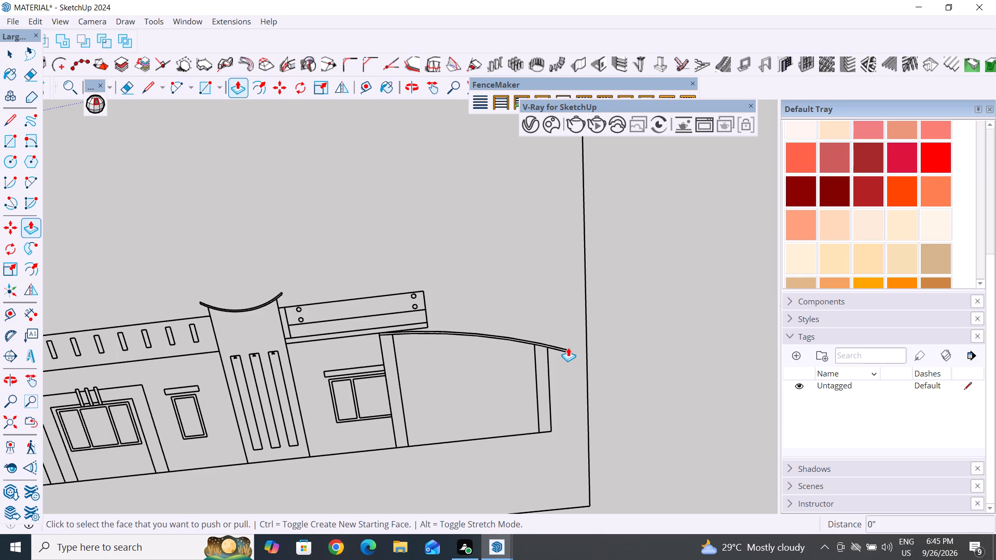
click(568, 347)
scroll(454, 328, up, 14)
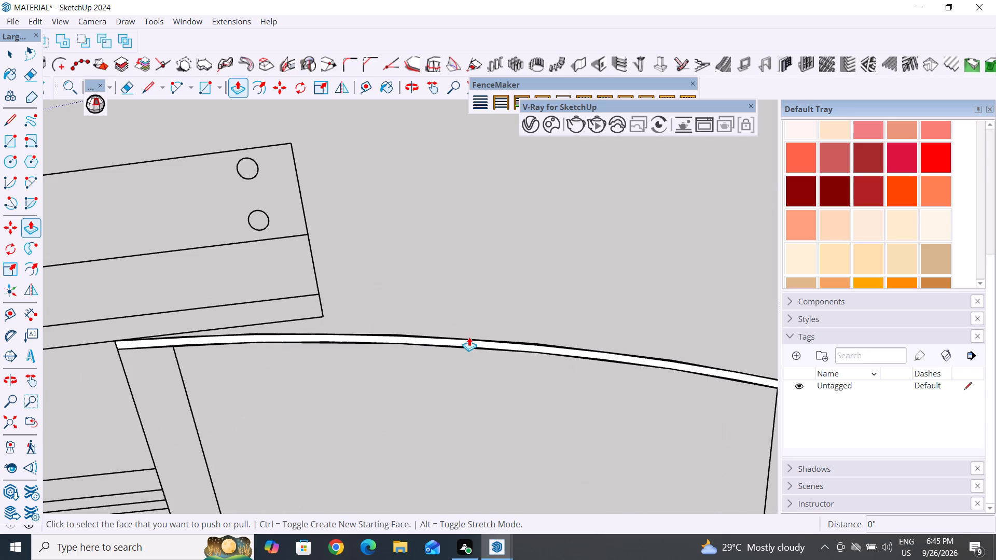
click(473, 339)
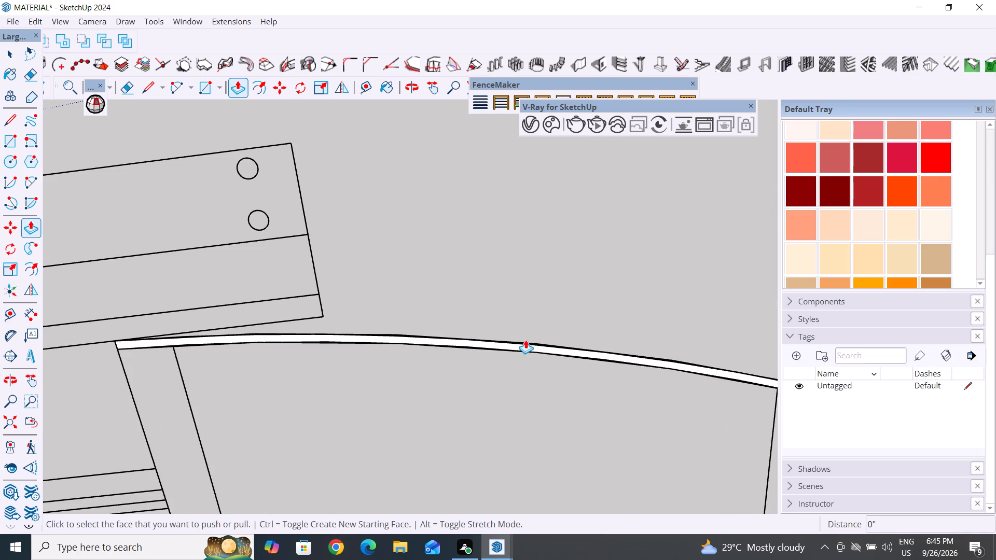
scroll(523, 349, up, 6)
click(527, 338)
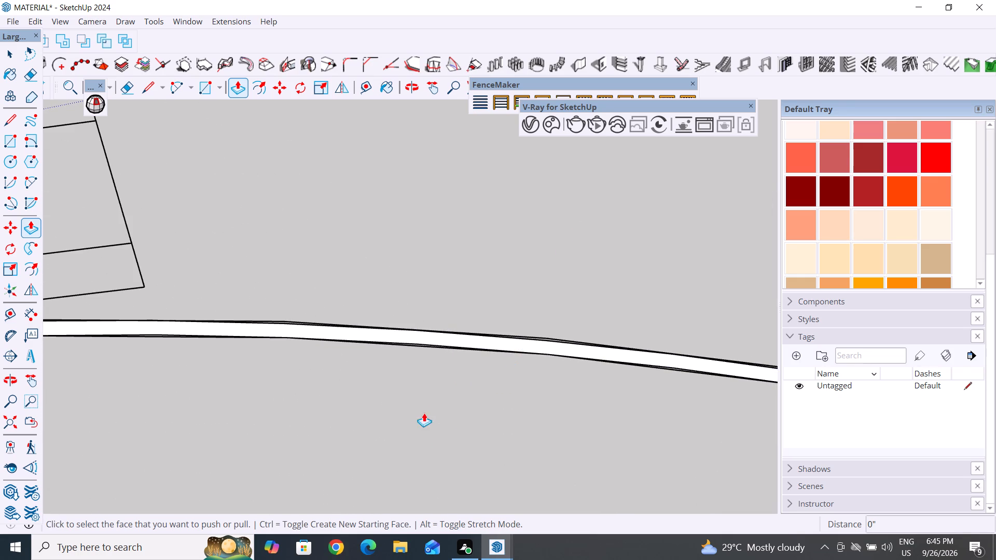
click(344, 328)
scroll(497, 206, down, 11)
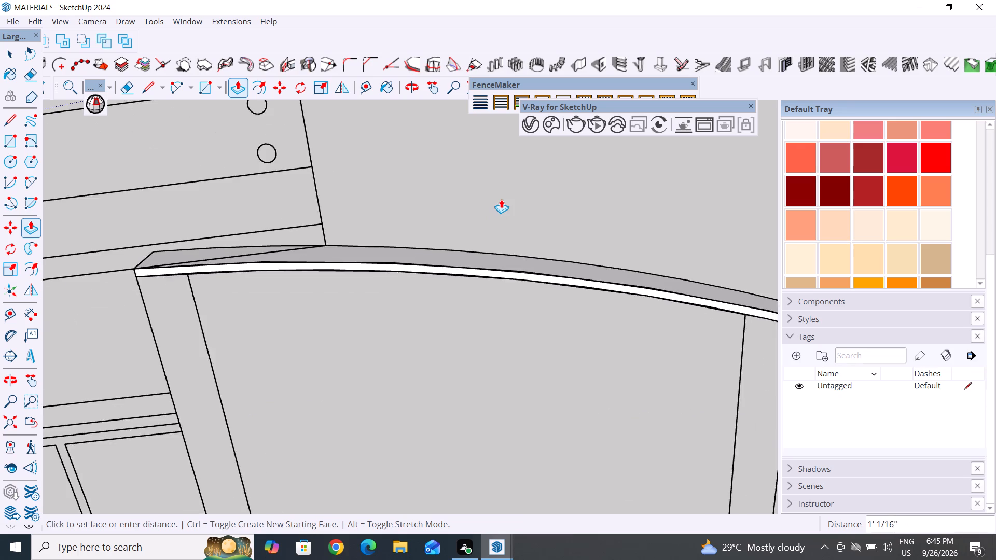
scroll(501, 199, down, 13)
middle_drag(493, 359, 377, 409)
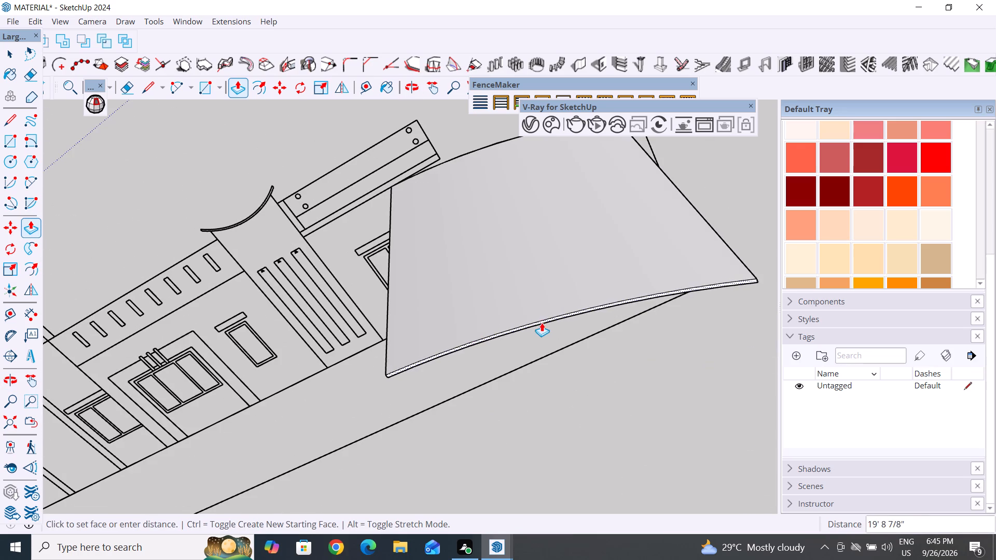
click(549, 293)
Select all the connected geometry of the curved roof slab and make it a group.
click(13, 52)
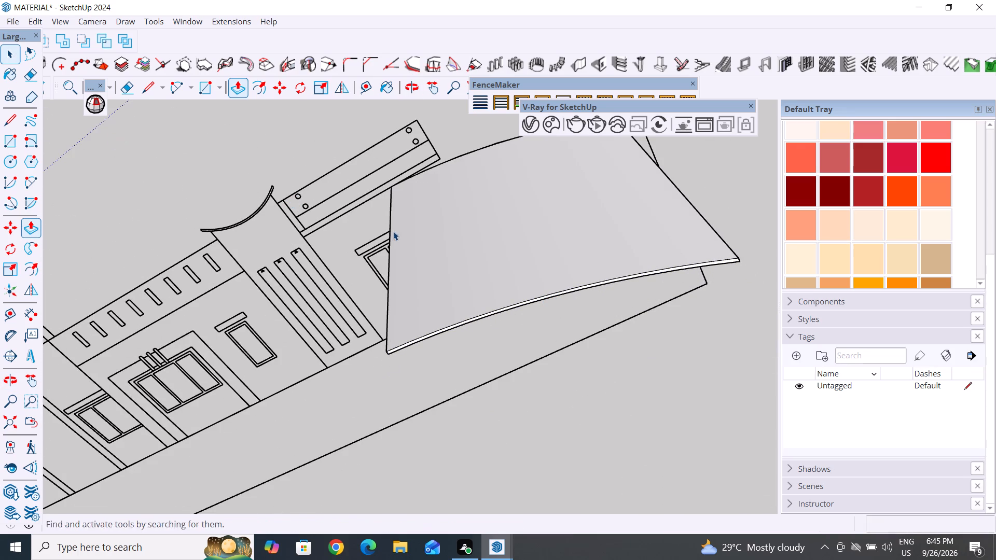
triple_click(527, 240)
right_click(527, 240)
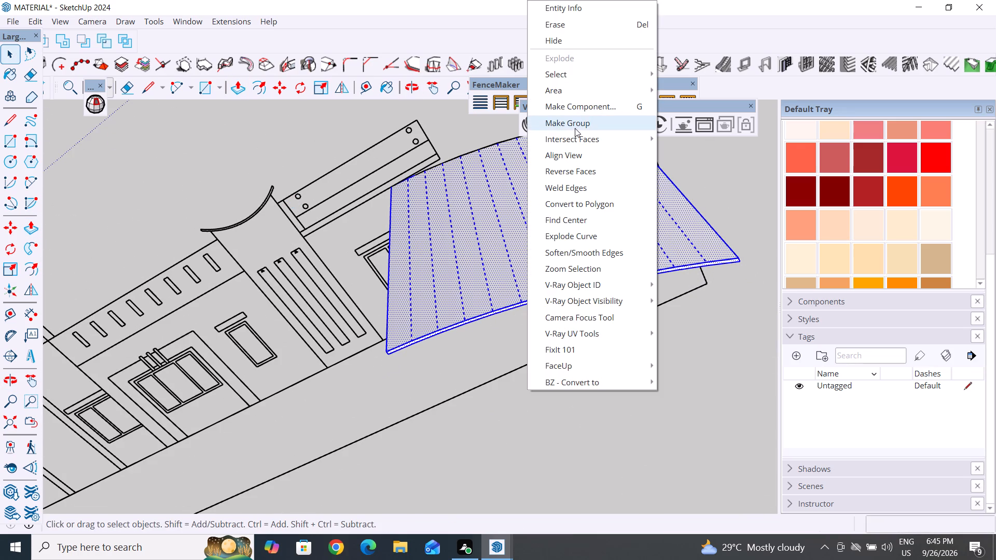
click(576, 125)
click(639, 387)
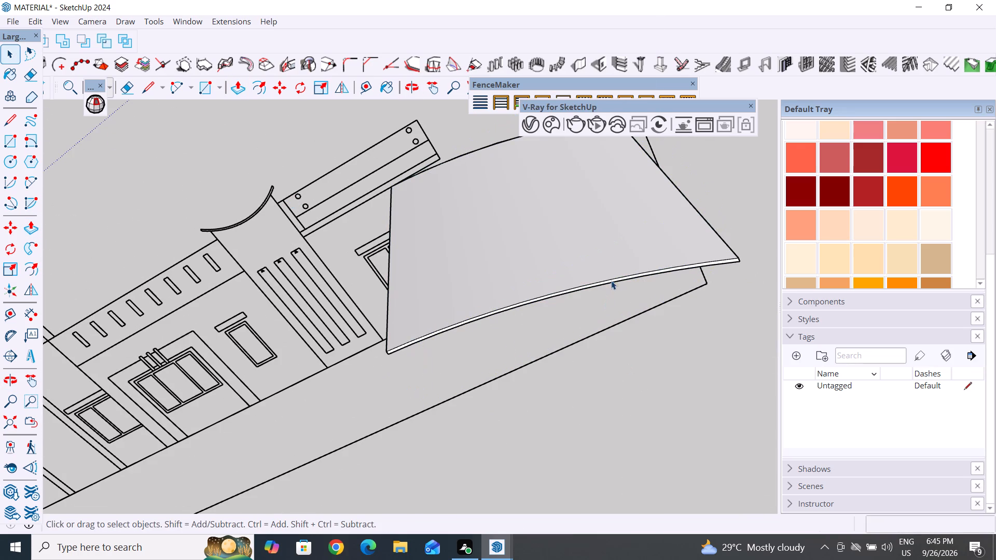
Move the curved roof group by its lower corner from the front elevation drawing over towards the house model.
click(611, 279)
key(m)
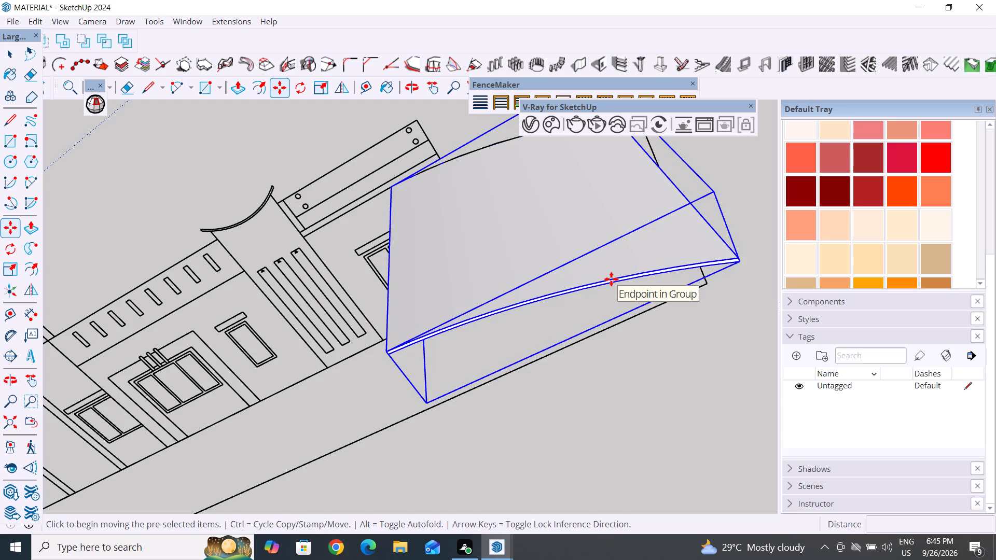
scroll(613, 289, down, 6)
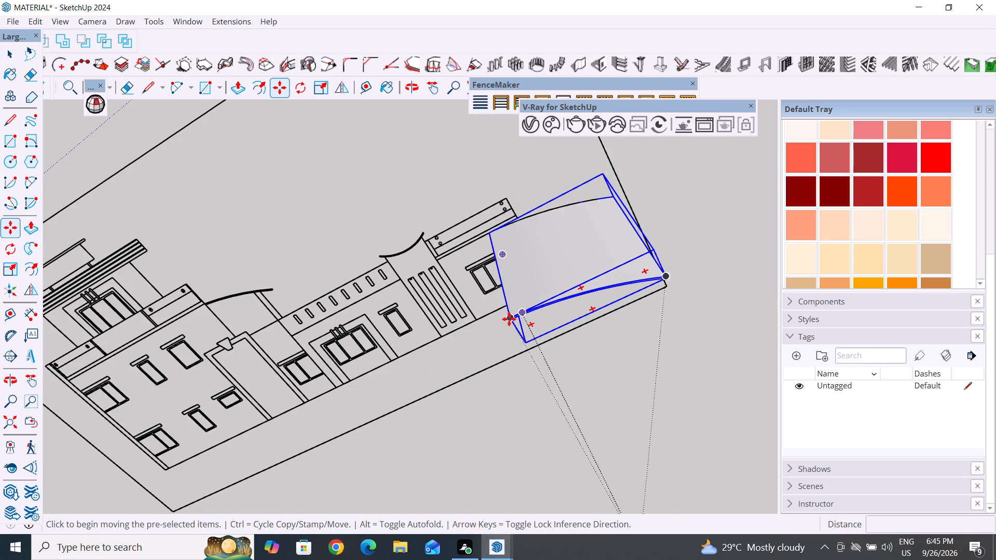
click(506, 319)
scroll(637, 230, down, 17)
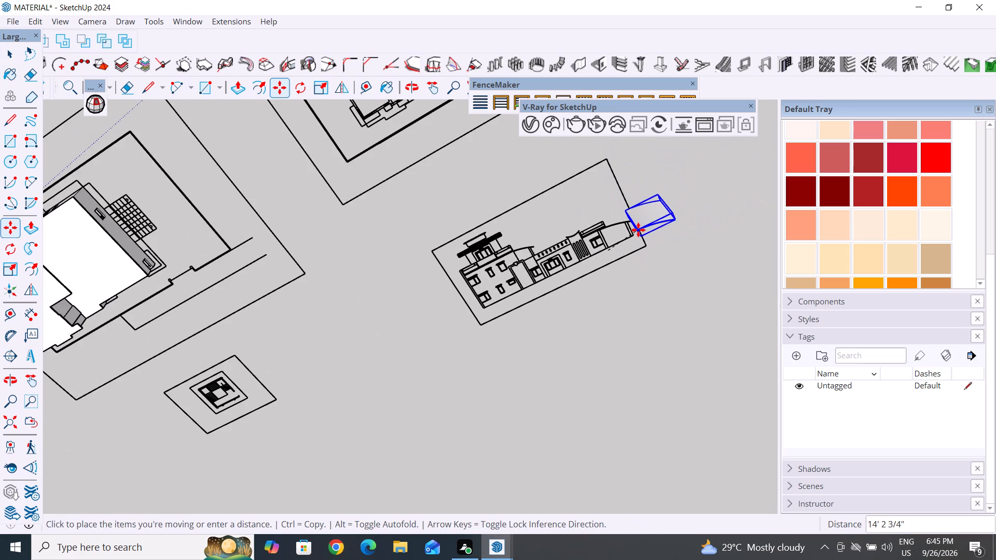
scroll(638, 230, down, 2)
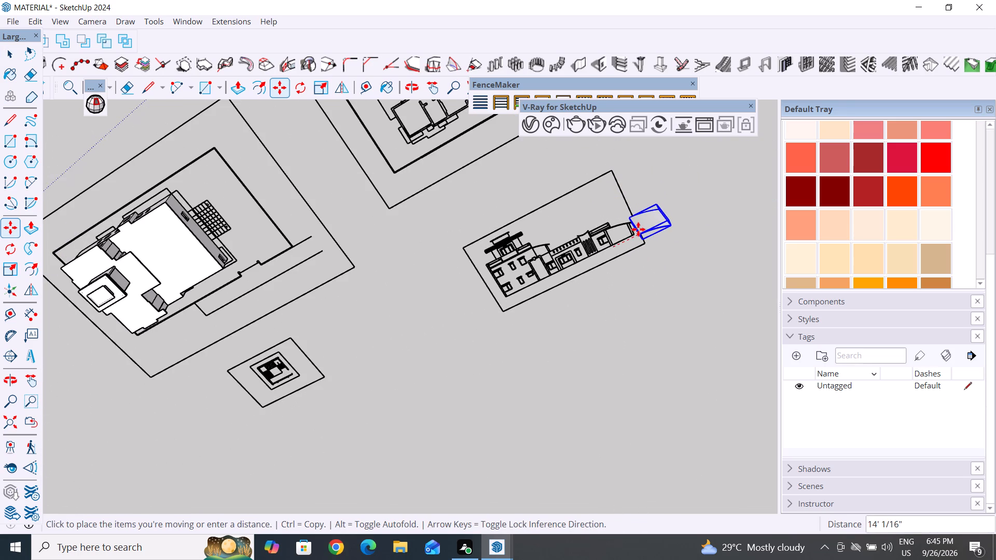
scroll(645, 226, down, 4)
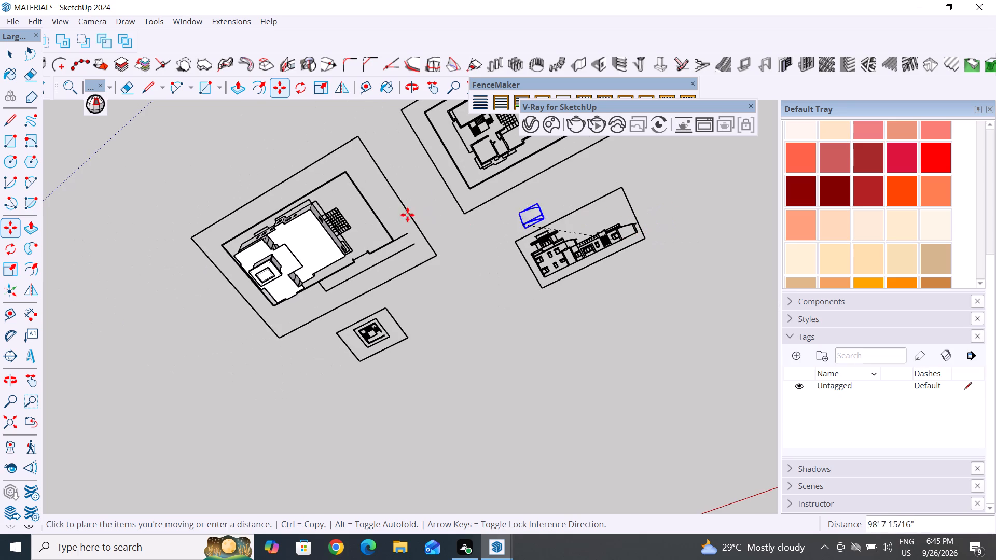
middle_drag(381, 234, 312, 120)
scroll(319, 306, up, 6)
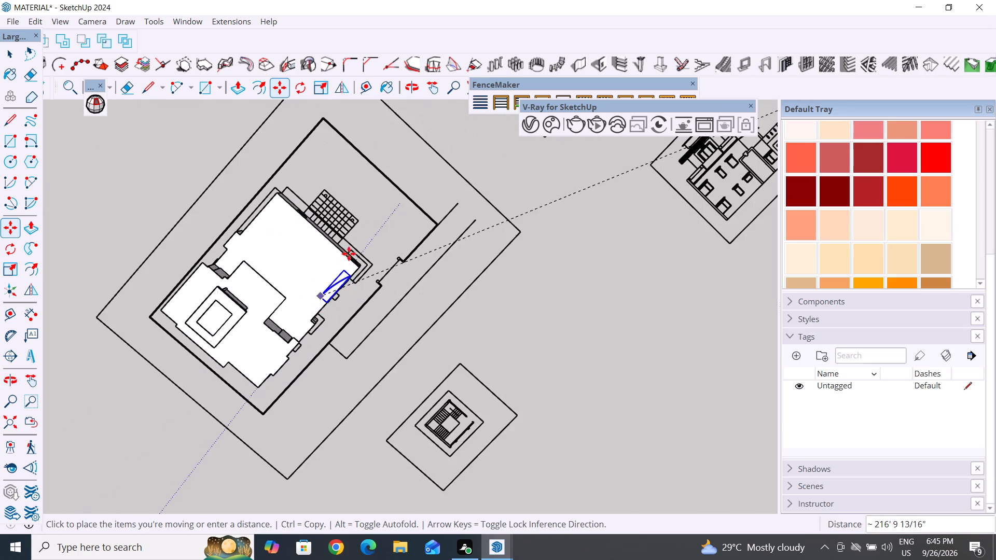
middle_drag(439, 253, 358, 122)
middle_drag(517, 375, 185, 180)
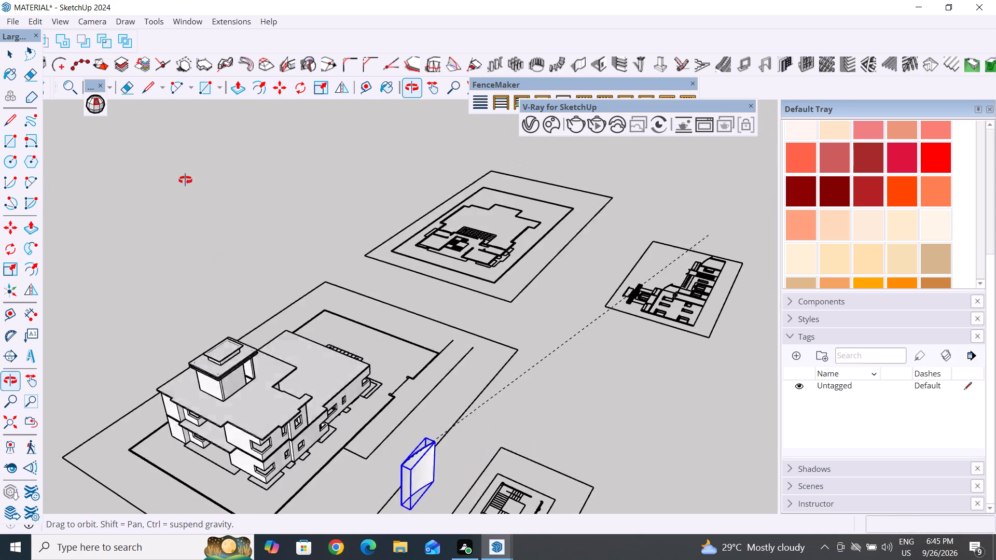
middle_drag(185, 180, 186, 179)
middle_drag(475, 394, 173, 286)
scroll(464, 389, up, 1)
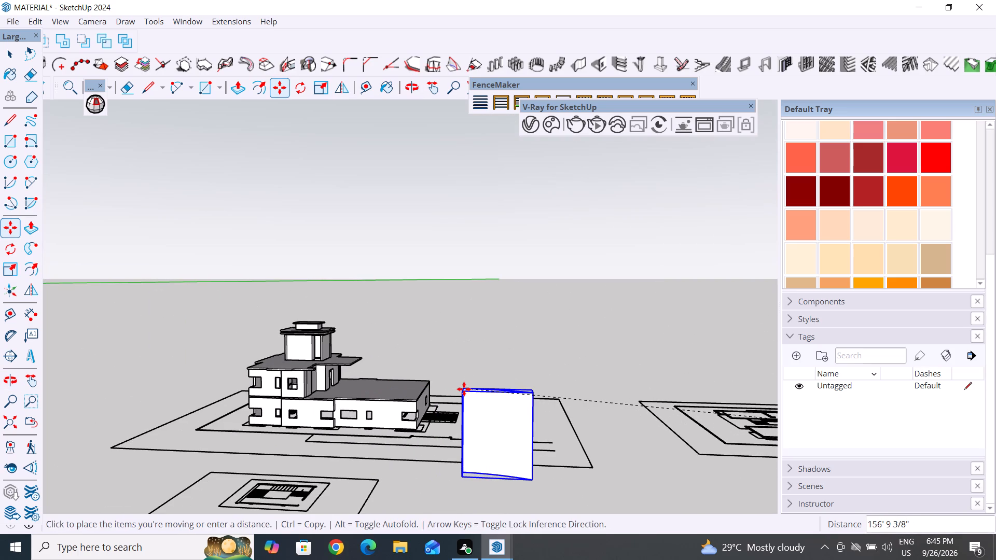
scroll(464, 389, up, 4)
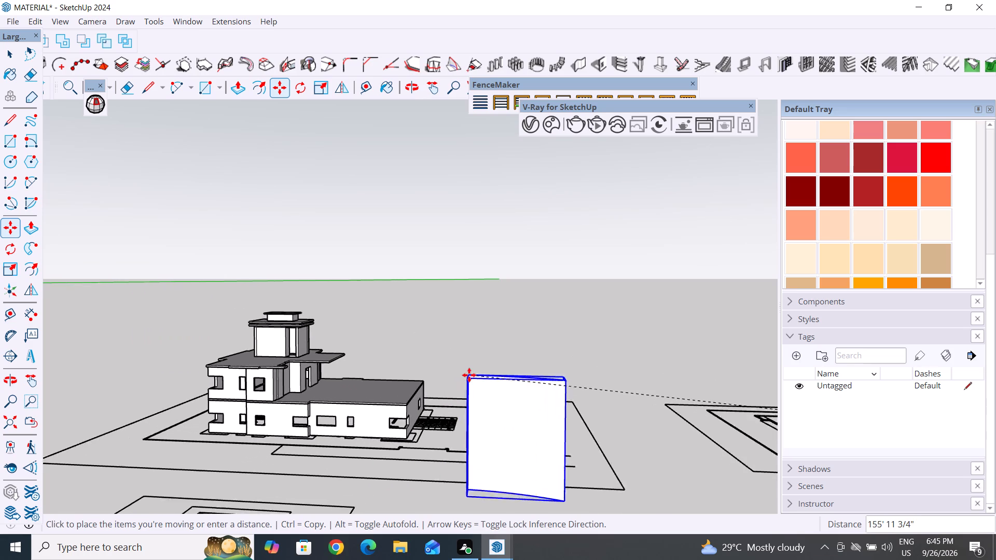
scroll(469, 375, up, 2)
scroll(418, 384, up, 5)
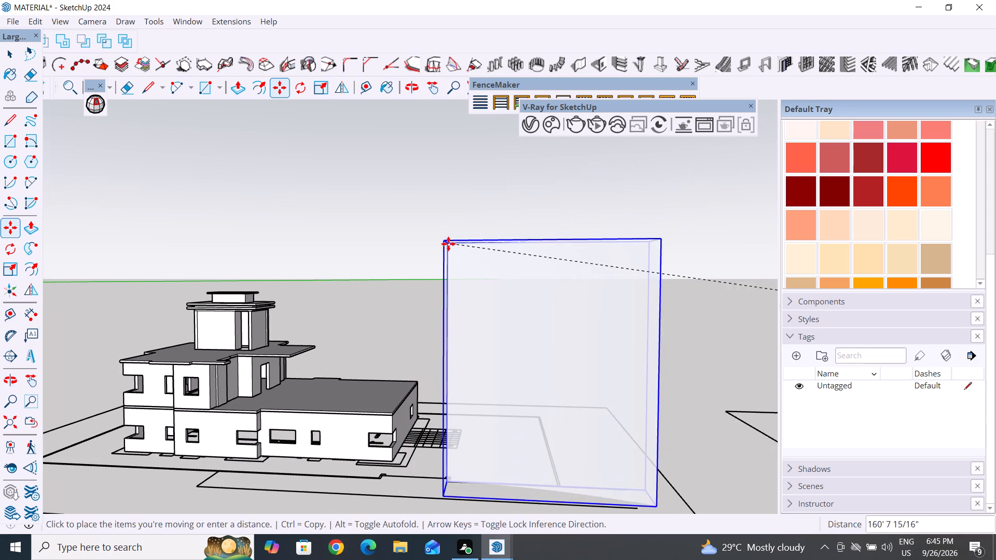
click(464, 231)
Move the curved roof group by its bottom corner about 156' 5 1/2" towards the end of the low wing.
middle_drag(420, 395, 669, 517)
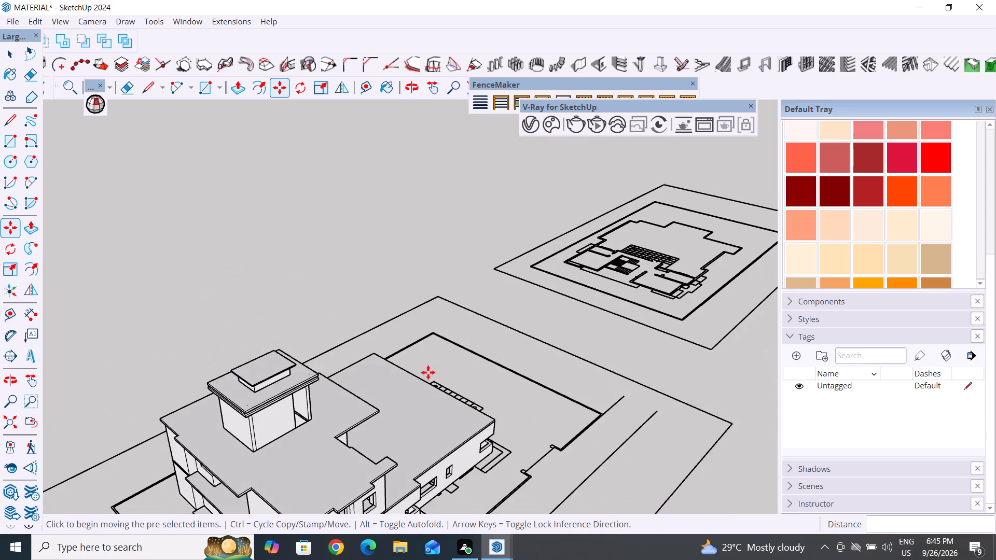
scroll(328, 371, down, 12)
middle_drag(354, 421, 679, 433)
scroll(457, 323, up, 7)
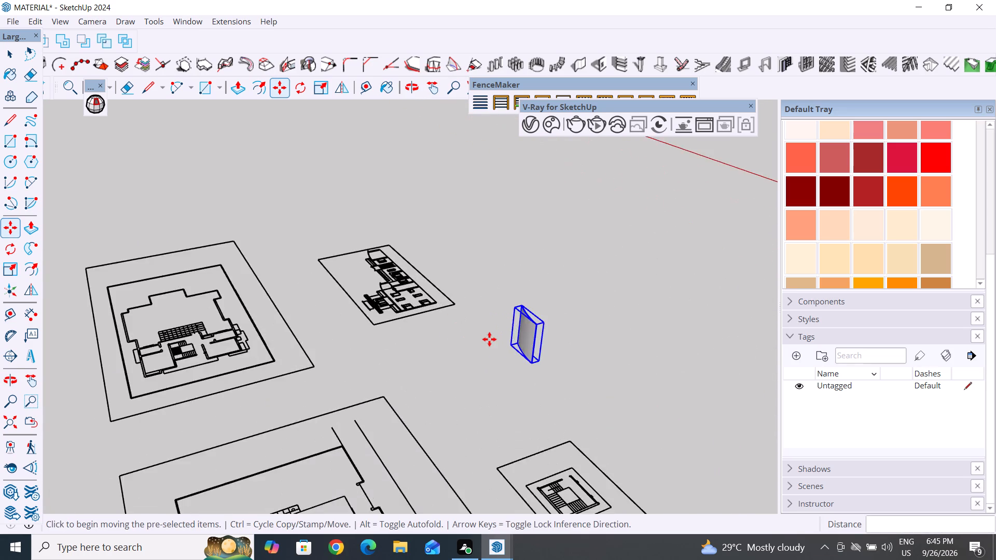
scroll(489, 339, up, 4)
key(m)
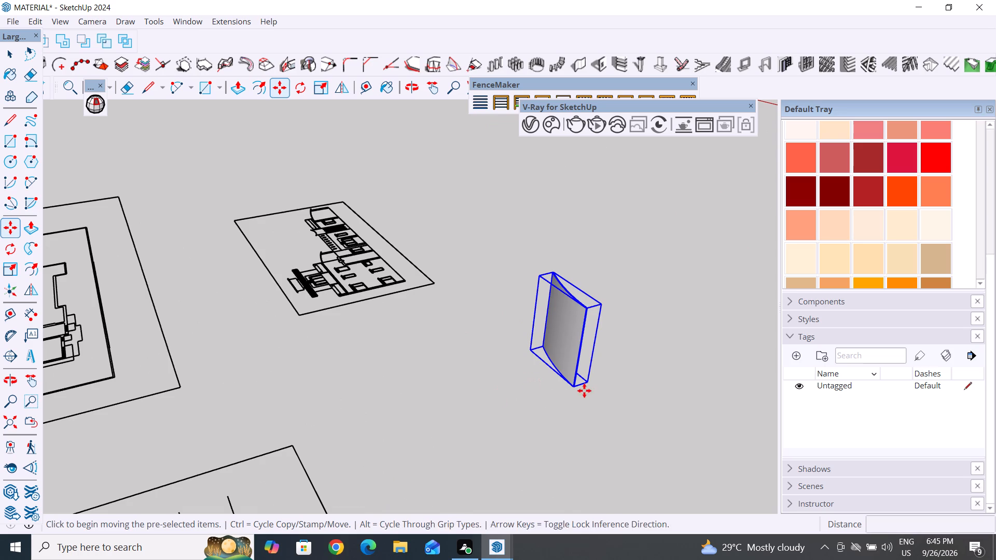
click(573, 388)
scroll(655, 330, down, 14)
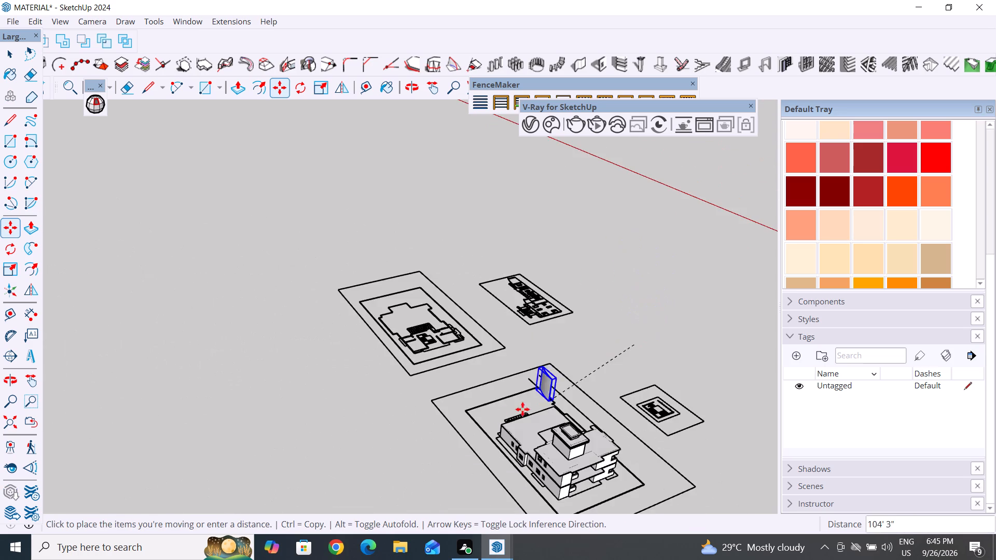
scroll(509, 411, up, 20)
scroll(509, 411, up, 5)
middle_drag(510, 436, 625, 541)
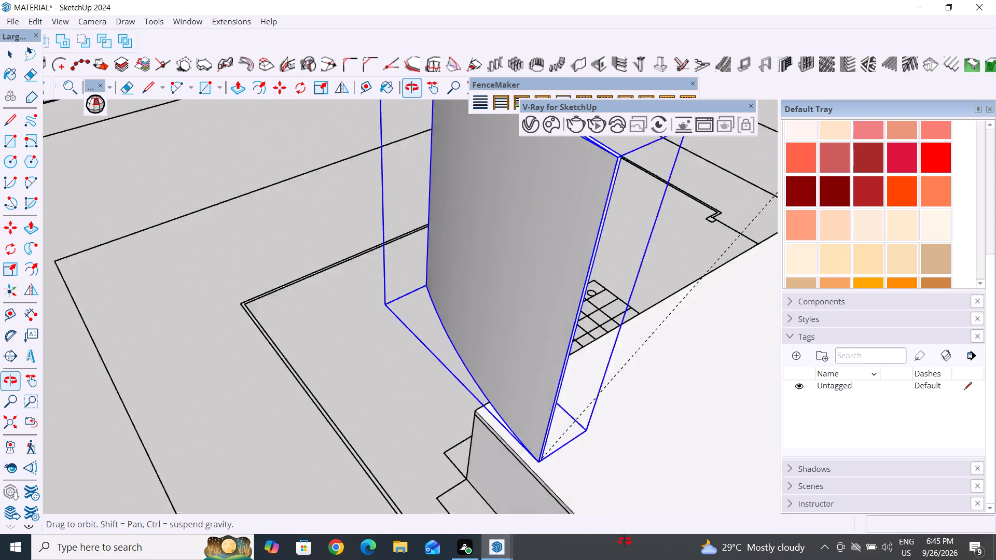
middle_drag(625, 541, 995, 380)
scroll(428, 399, down, 1)
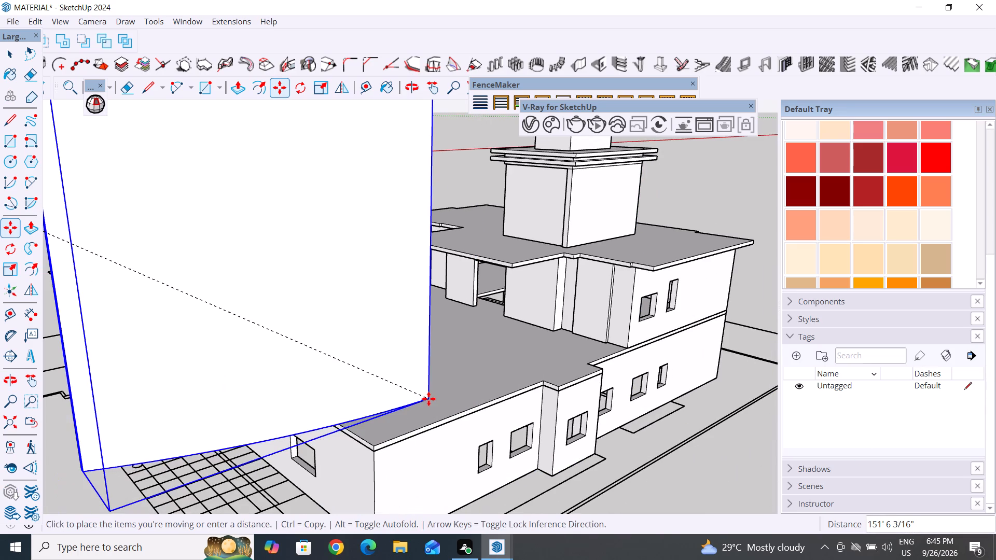
scroll(428, 399, down, 8)
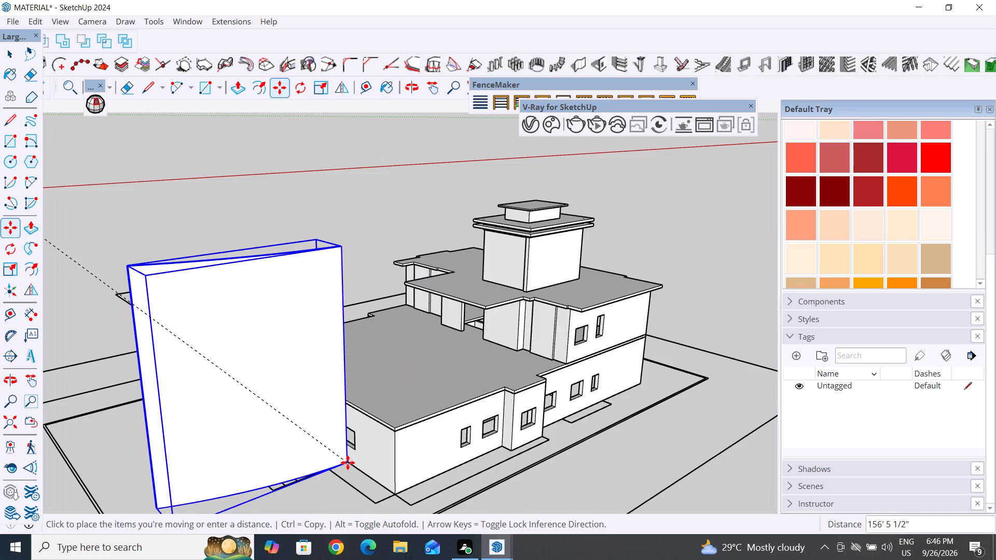
click(348, 463)
Move the raised curved roof group by its bottom corner about 50' 2 9/16" down beside the low wing's end wall.
click(10, 60)
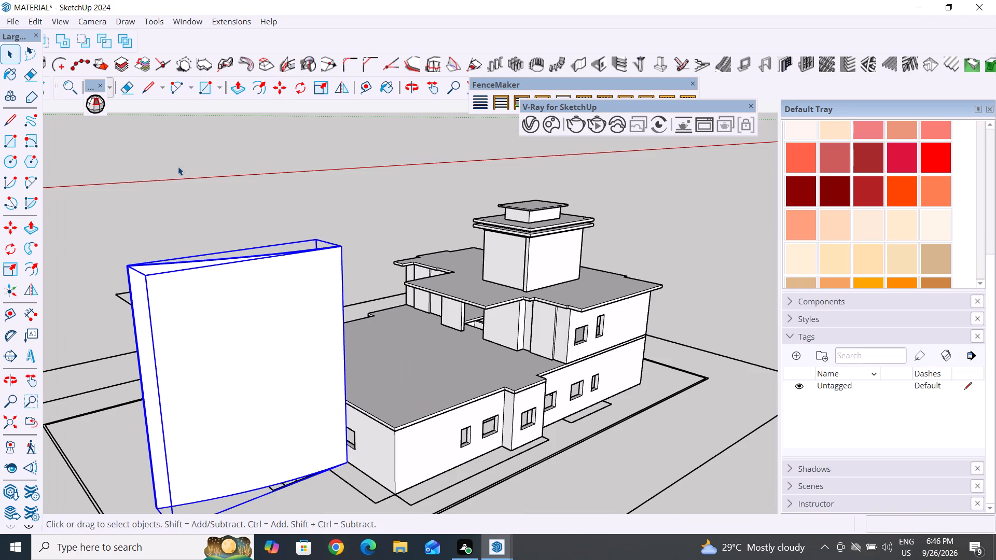
click(178, 166)
scroll(381, 296, down, 6)
middle_drag(372, 410, 330, 339)
scroll(317, 276, up, 5)
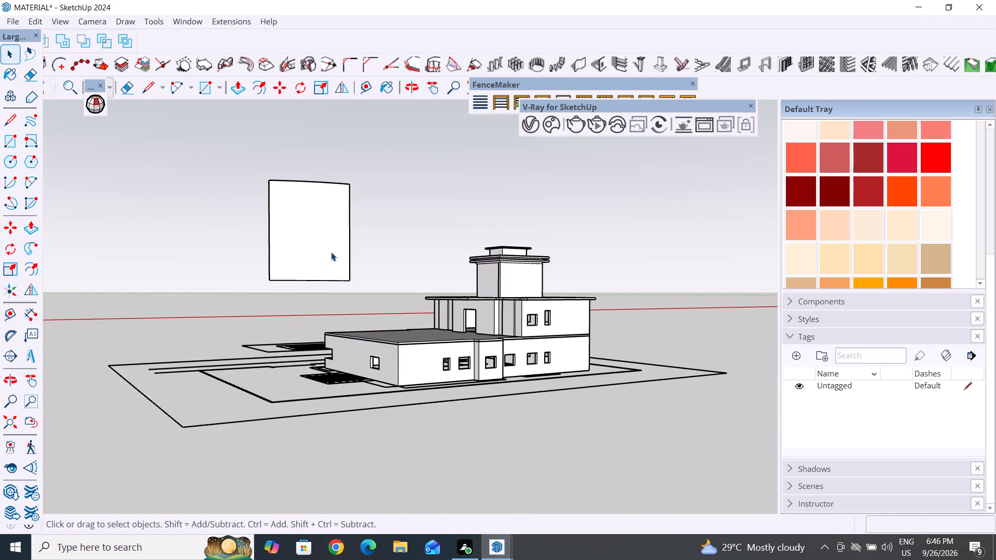
click(331, 250)
scroll(359, 312, up, 6)
scroll(364, 313, down, 7)
scroll(361, 308, up, 2)
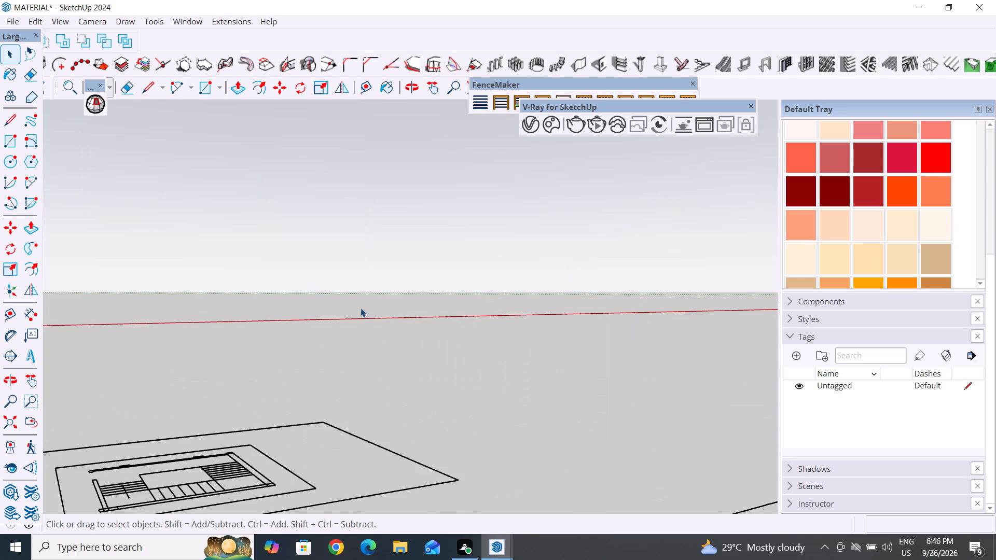
scroll(361, 308, down, 2)
key(m)
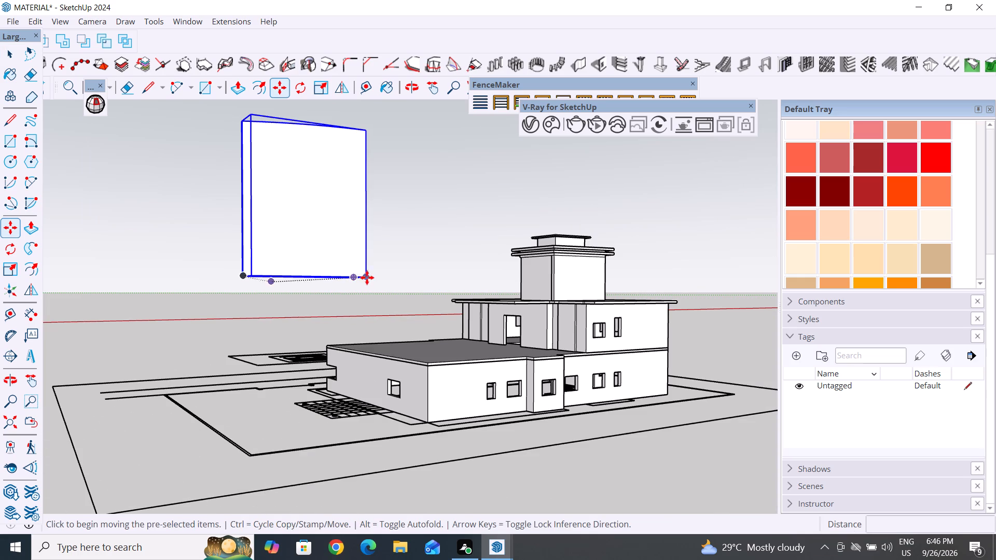
click(368, 277)
click(394, 410)
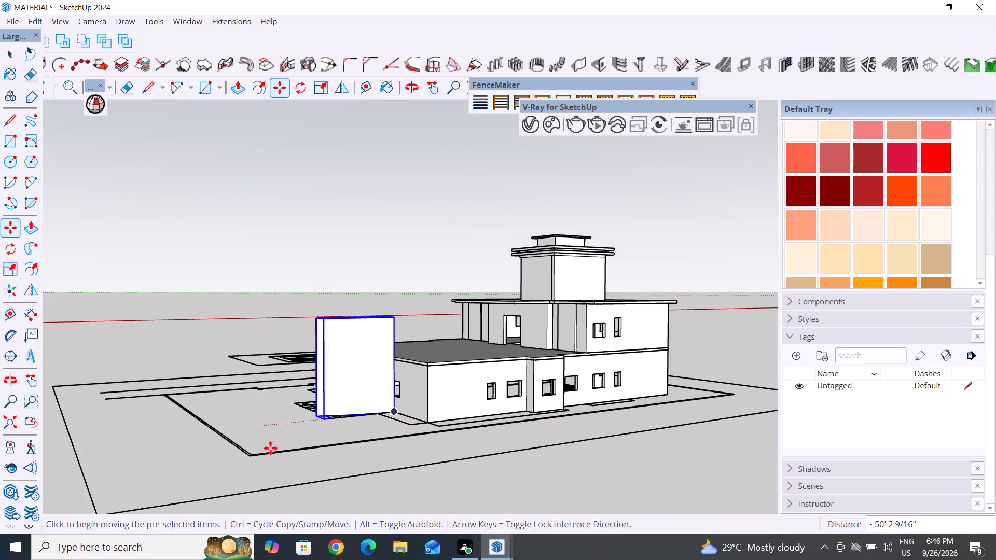
Rotate the upright curved roof group 90° about the red axis around its bottom corner, laying it flat beside the low wing.
middle_drag(272, 449, 546, 547)
click(15, 52)
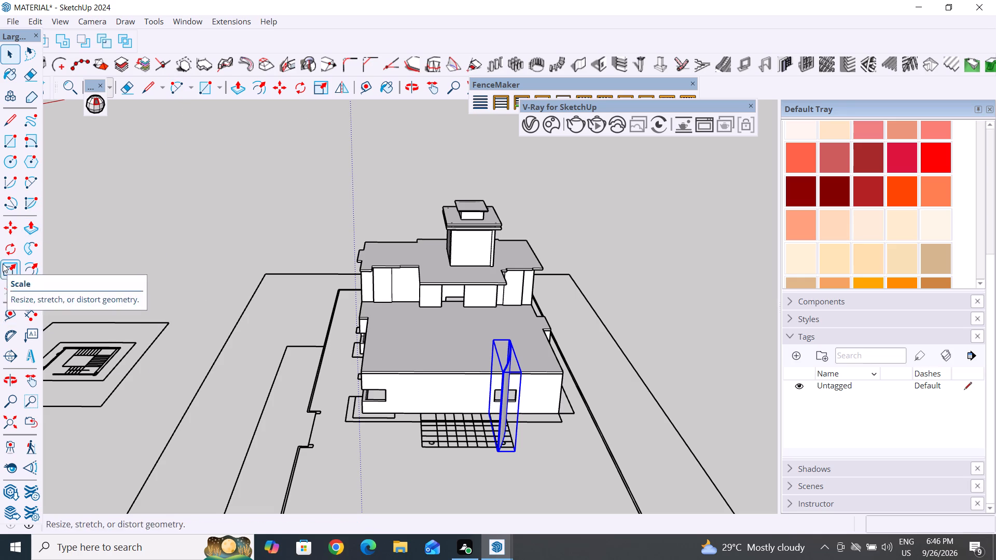
click(11, 235)
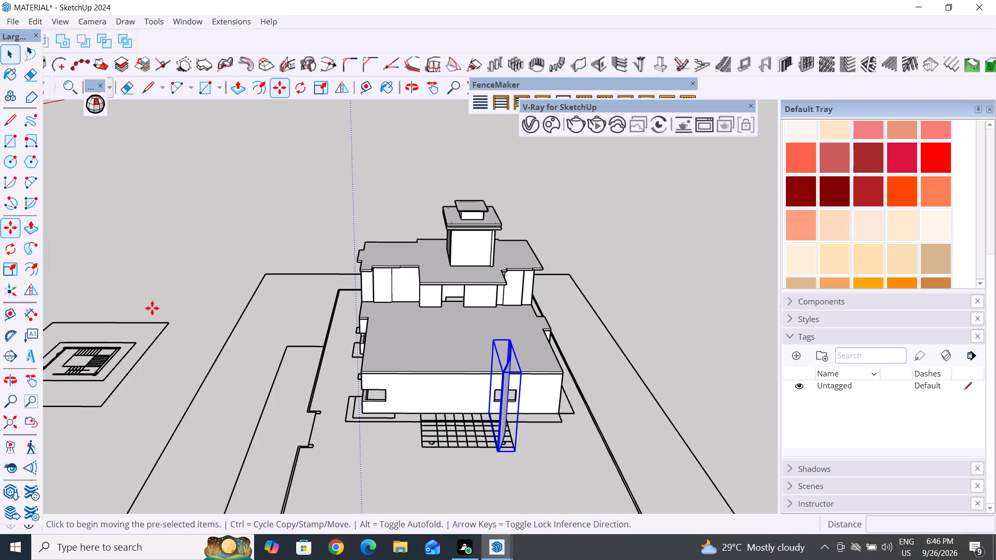
click(14, 249)
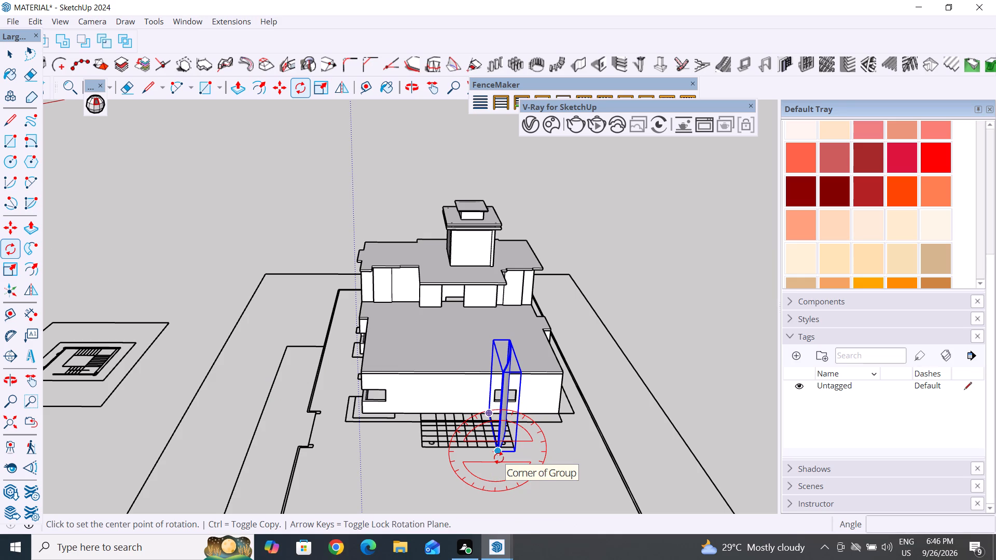
key(Right)
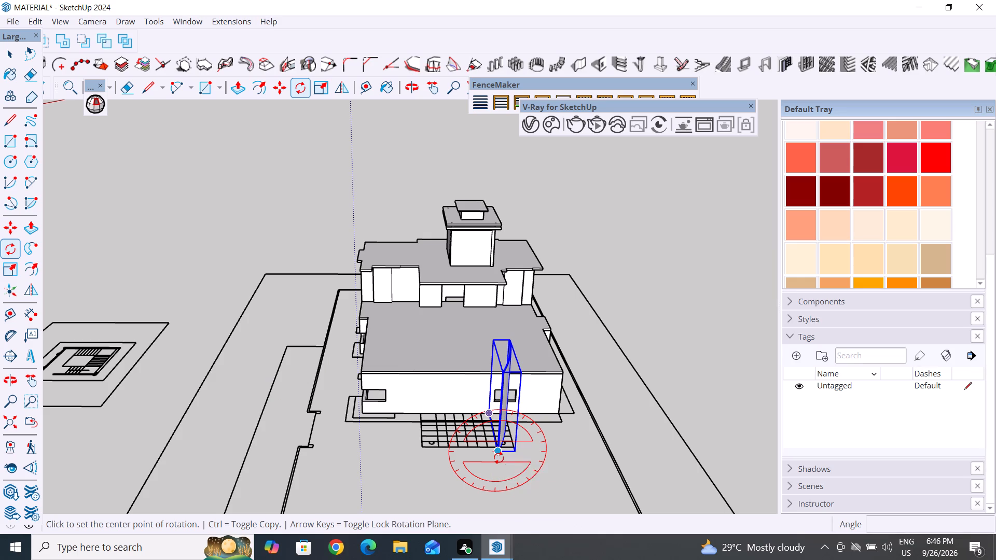
key(Left)
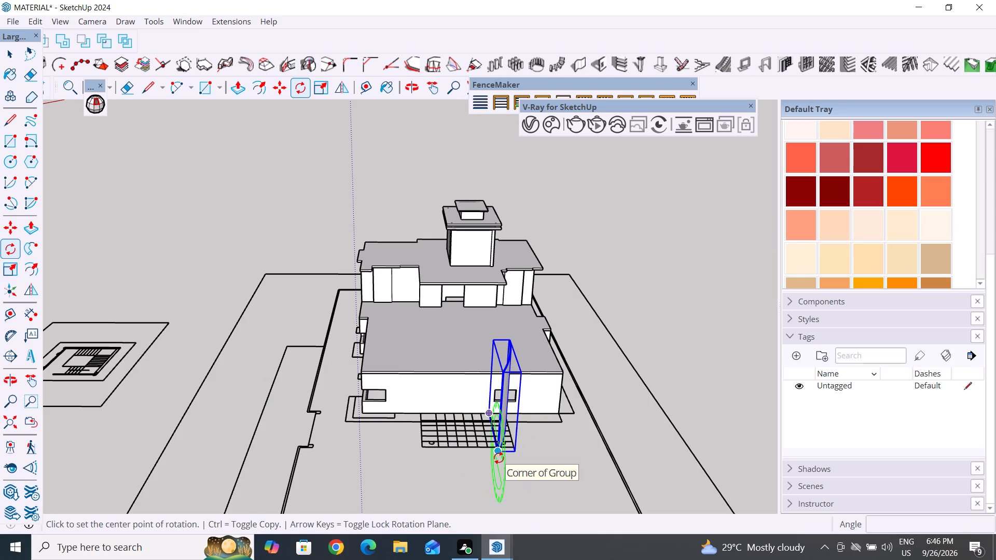
key(Up)
key(Left)
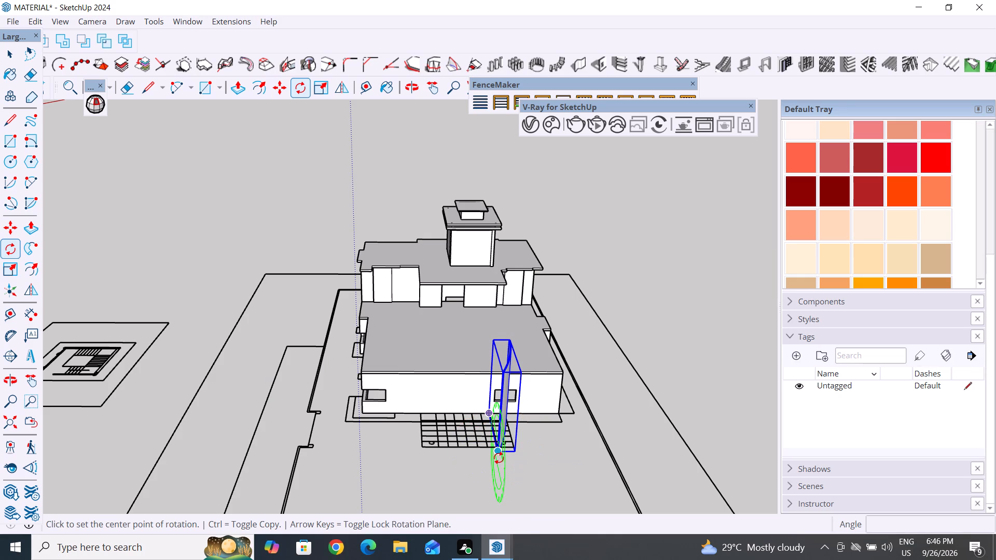
key(Right)
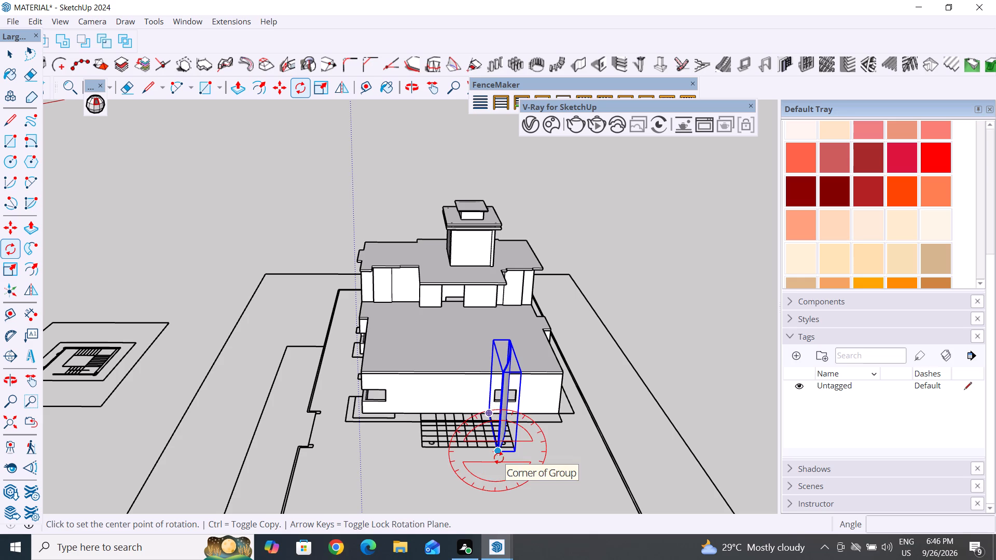
click(502, 452)
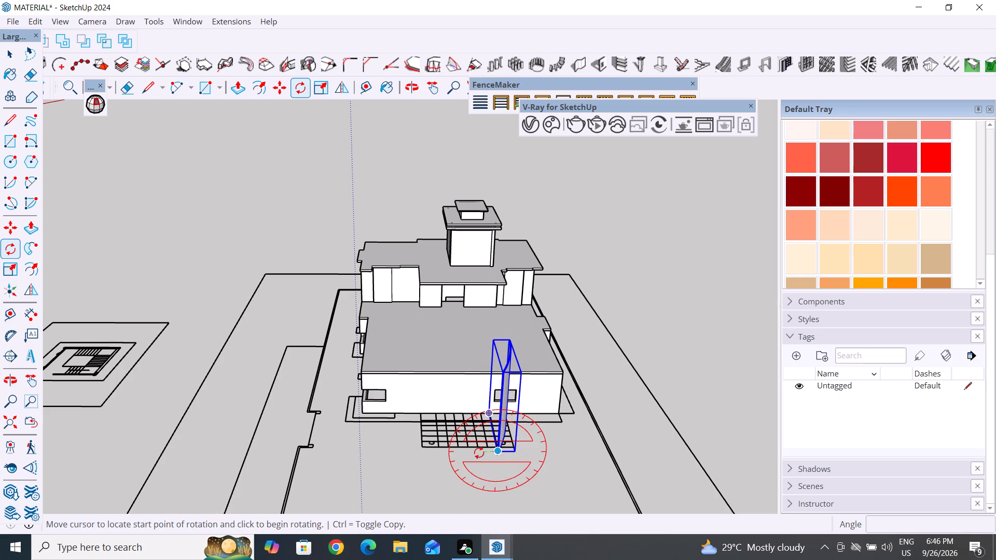
middle_drag(479, 453, 840, 470)
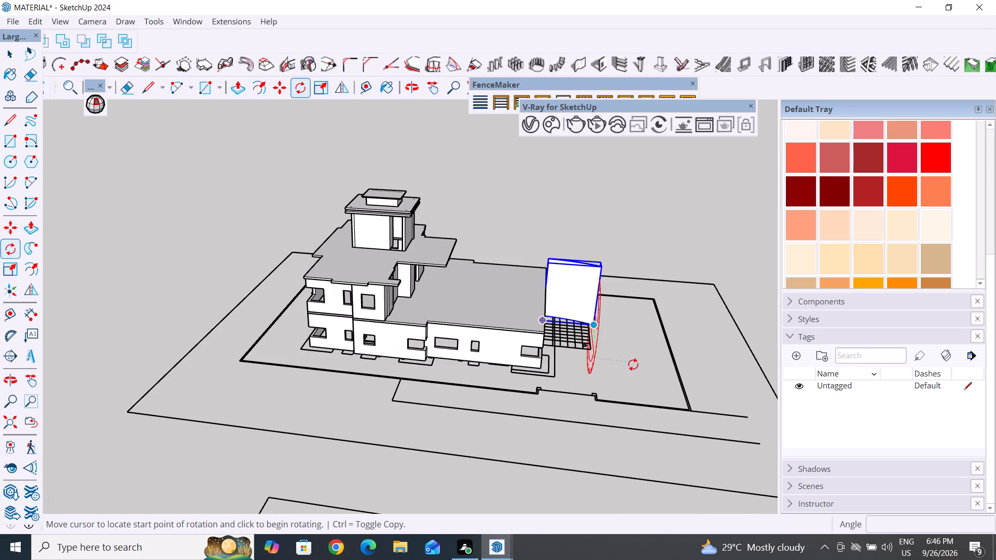
middle_drag(634, 371, 257, 383)
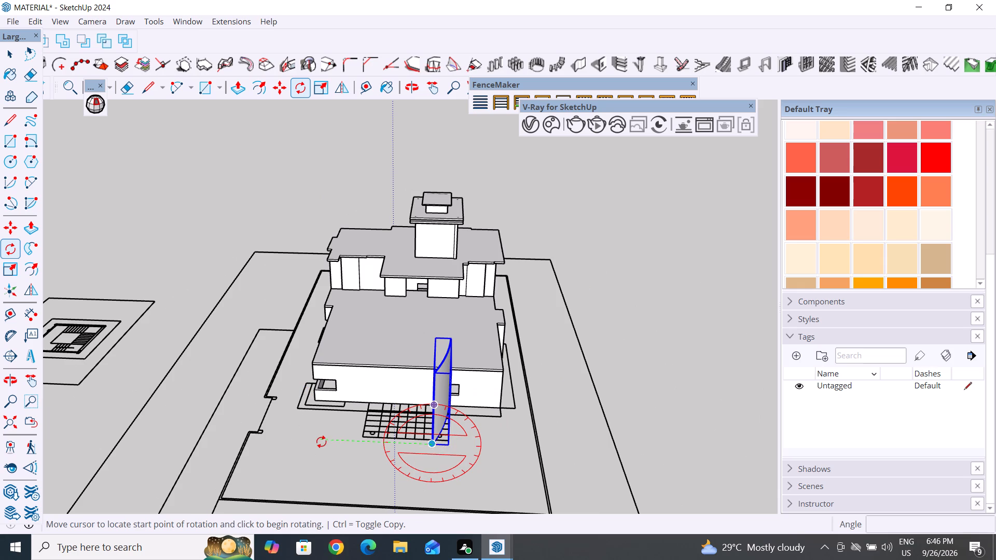
click(321, 442)
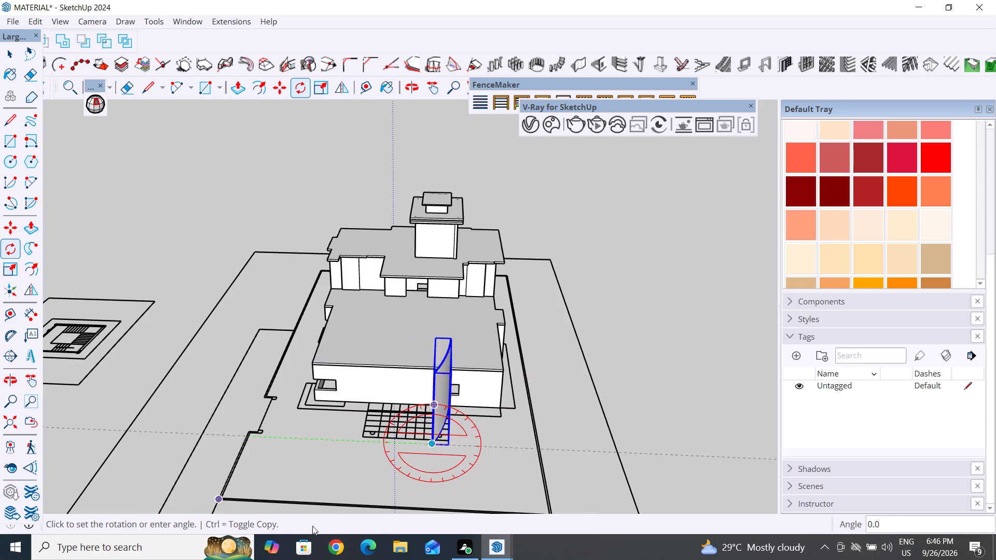
click(432, 479)
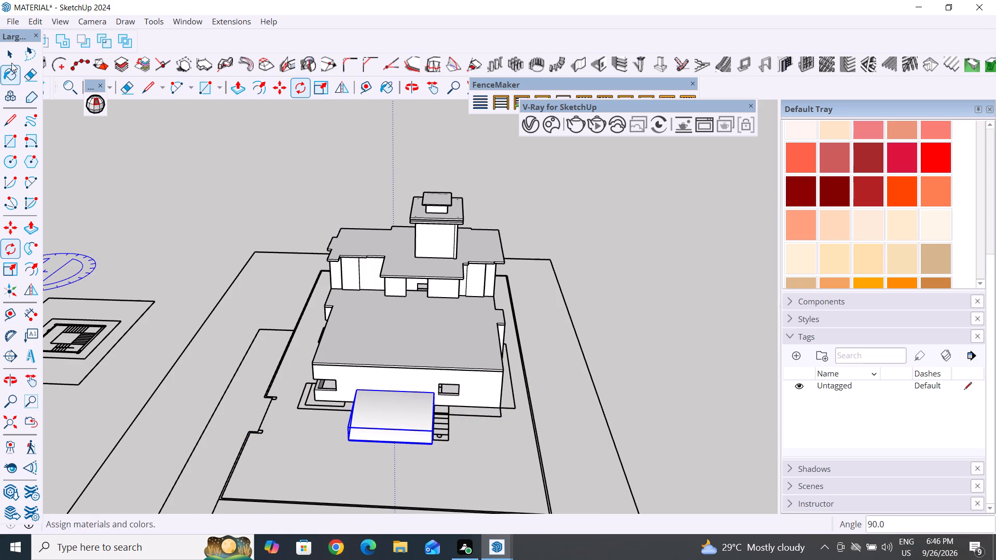
click(11, 58)
middle_drag(238, 401, 518, 413)
scroll(518, 402, up, 7)
middle_drag(522, 391, 569, 316)
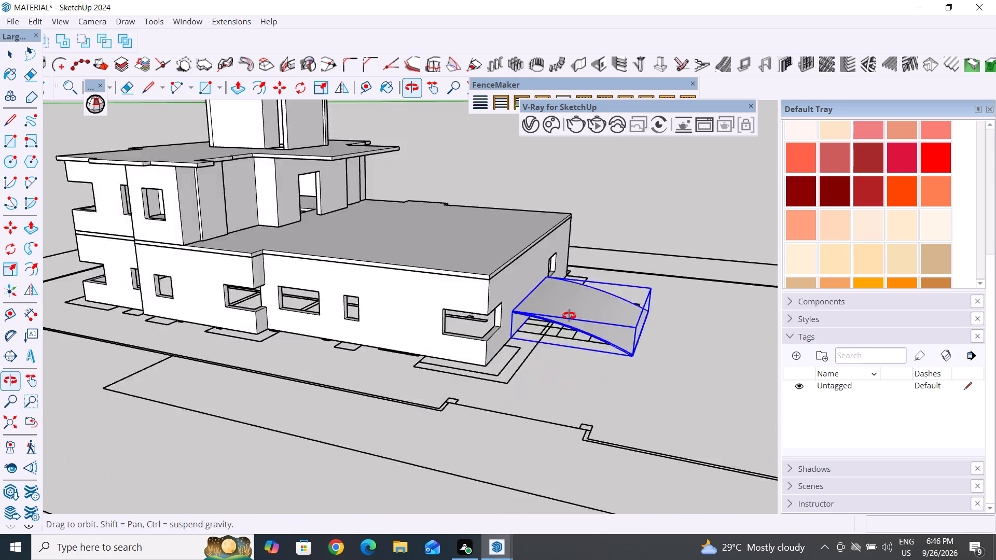
Move the curved roof group by its outer lower corner about 3' 3 3/8" onto the outer corner of the plan's grid.
middle_drag(569, 316, 577, 287)
scroll(525, 288, up, 5)
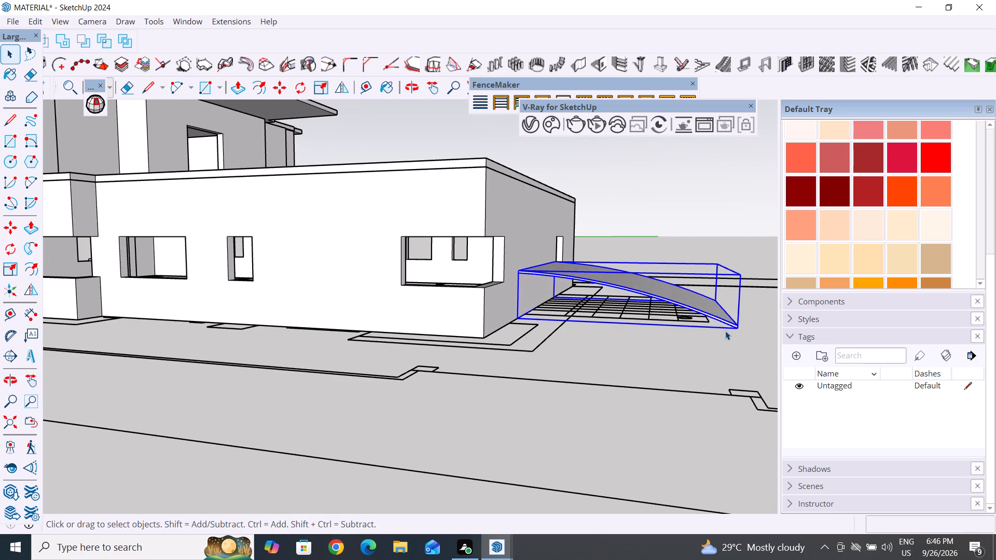
middle_drag(725, 331, 744, 373)
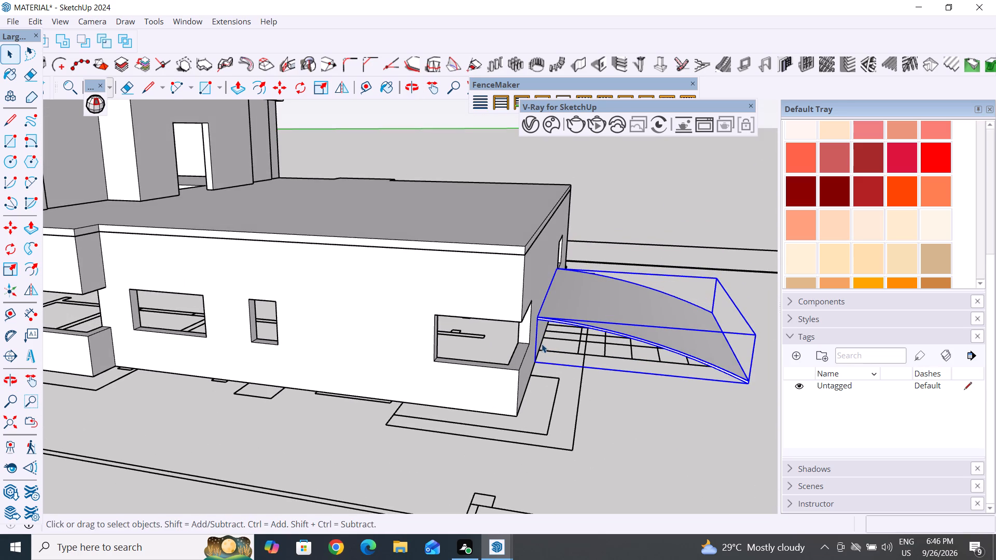
key(m)
scroll(545, 331, up, 4)
scroll(634, 353, up, 1)
middle_drag(634, 353, 620, 349)
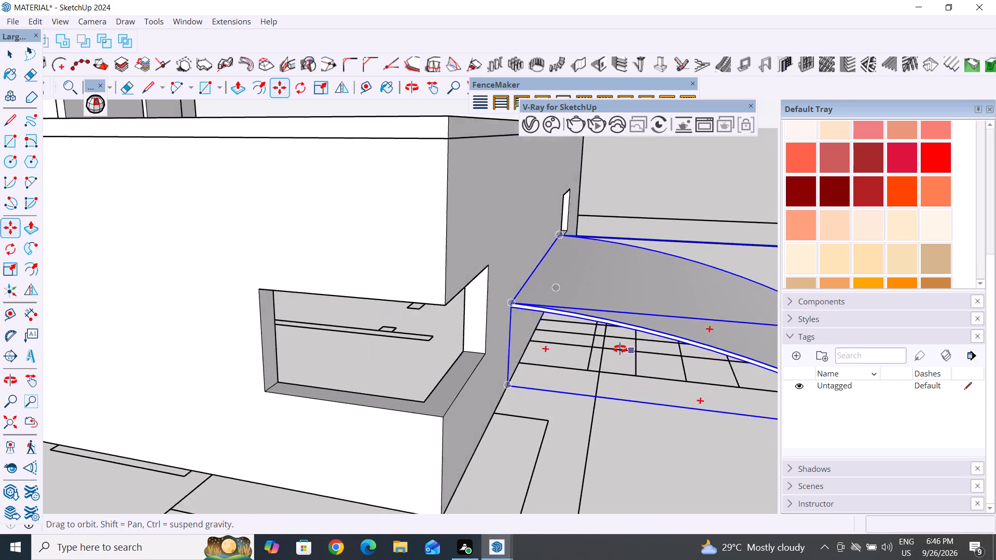
middle_drag(620, 349, 440, 328)
scroll(440, 328, down, 5)
middle_drag(552, 386, 589, 296)
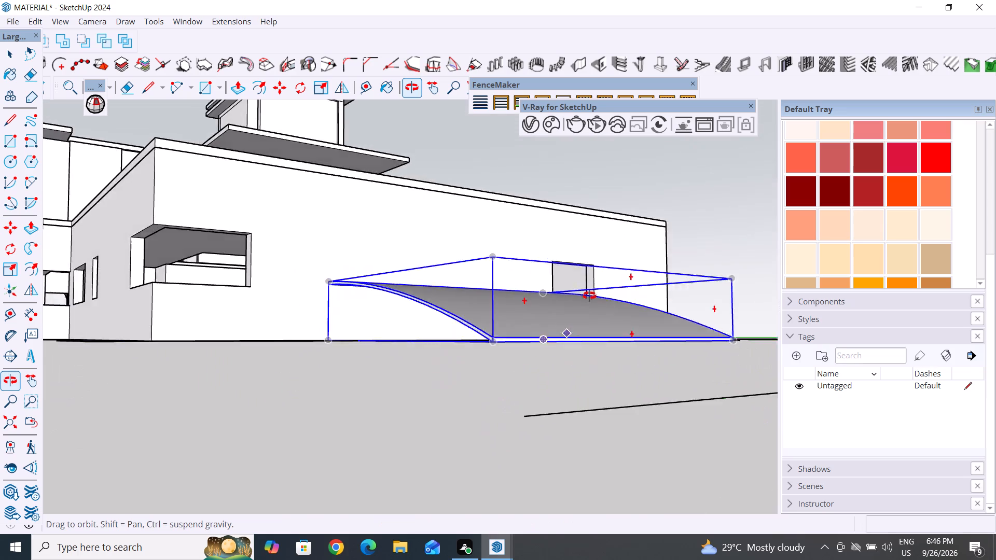
middle_drag(589, 296, 469, 122)
middle_drag(470, 285, 417, 292)
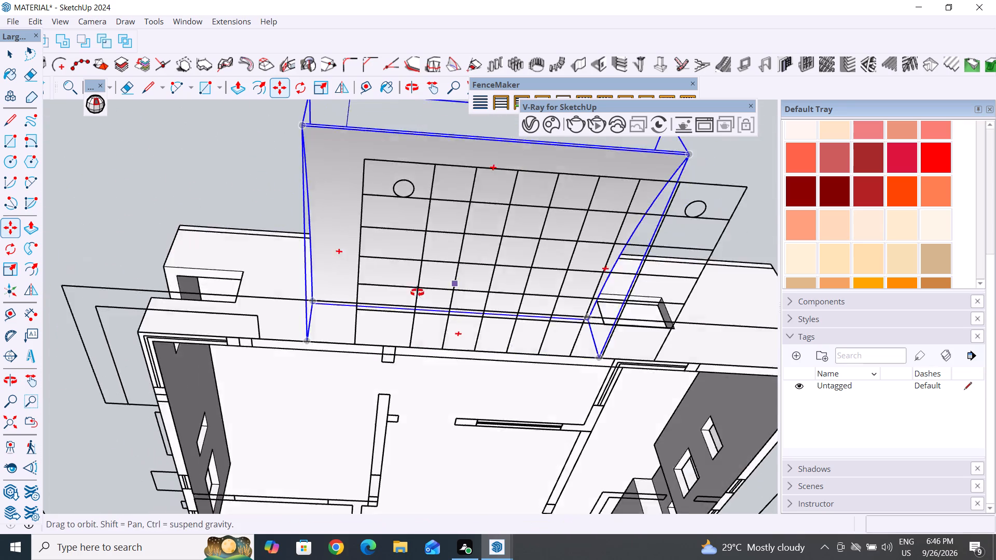
middle_drag(417, 292, 391, 329)
click(7, 57)
click(98, 169)
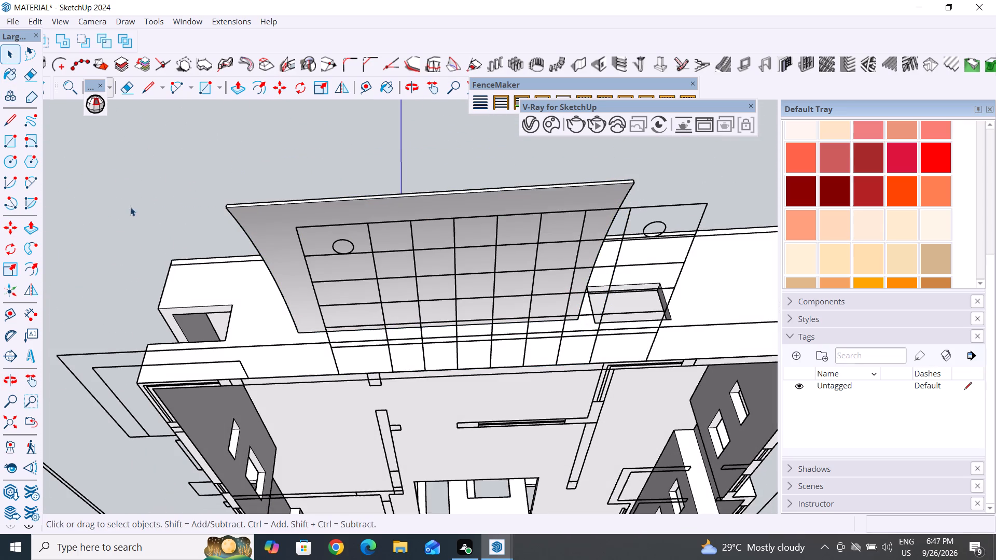
click(262, 208)
key(m)
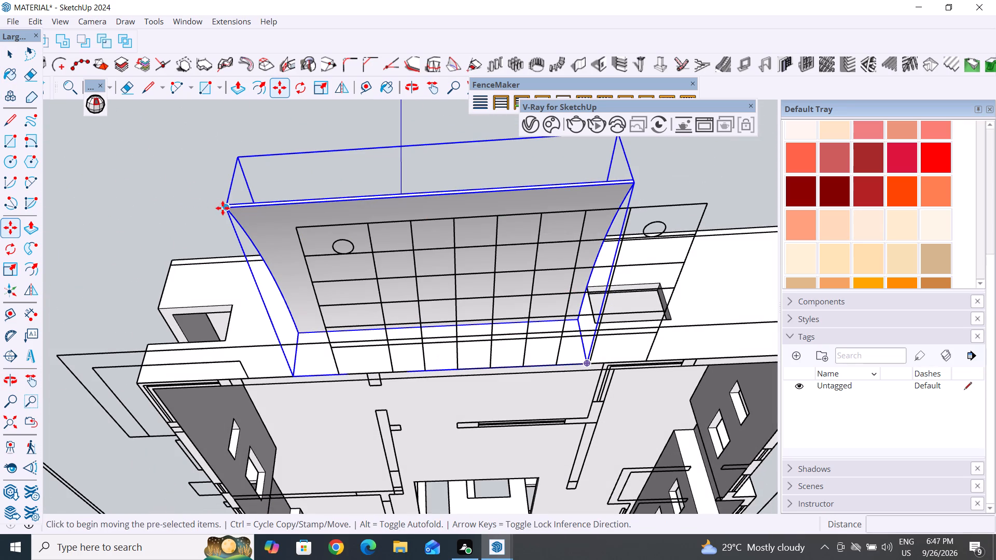
click(227, 209)
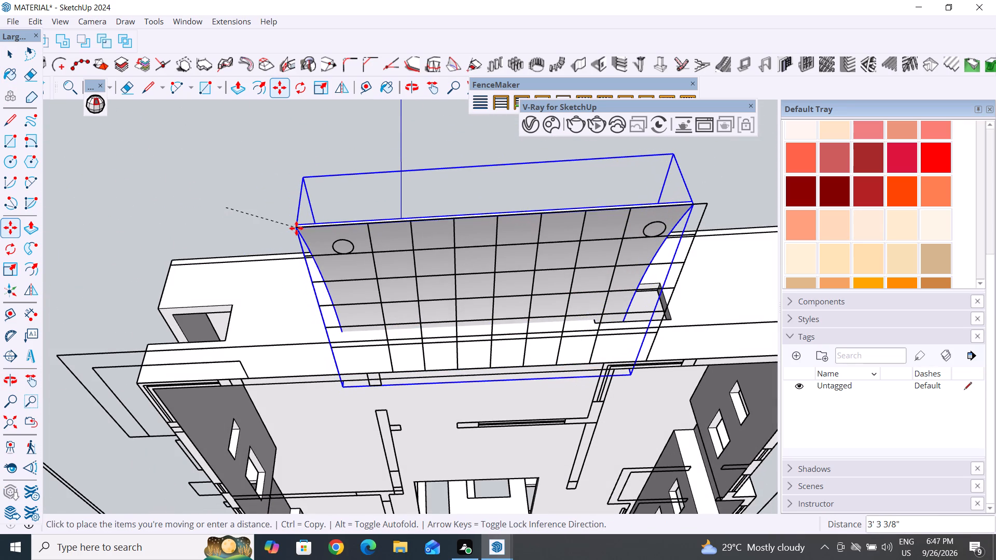
click(296, 228)
Examine how the curved roof's edges line up with the plan grid and the low wing's end wall.
scroll(310, 236, up, 17)
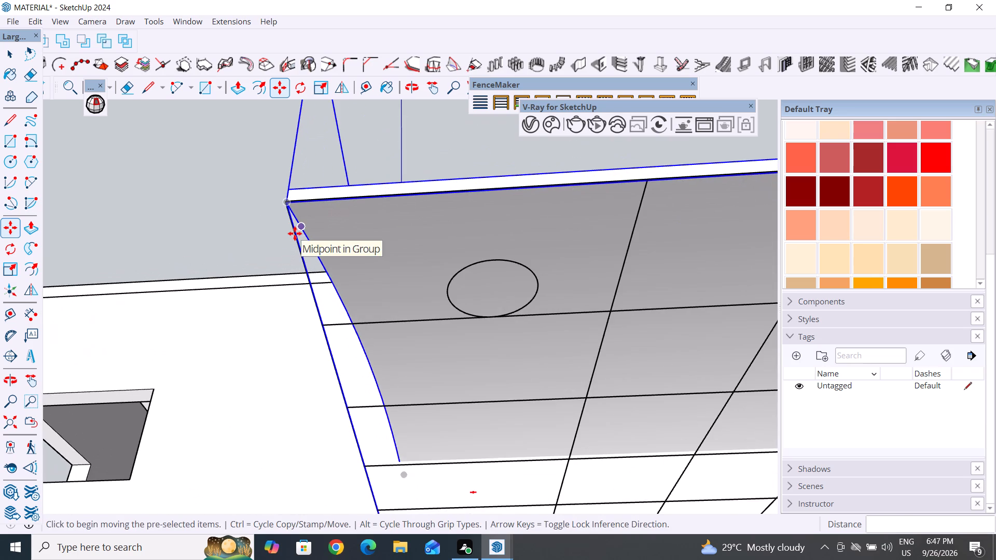
middle_drag(295, 235, 254, 301)
scroll(254, 301, down, 13)
middle_drag(534, 282, 515, 311)
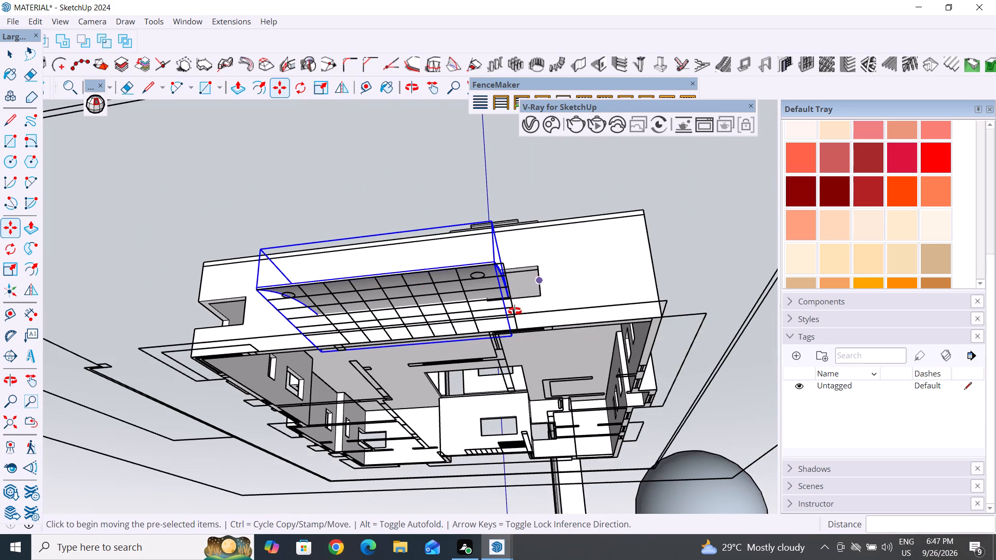
middle_drag(515, 311, 485, 343)
scroll(344, 491, up, 15)
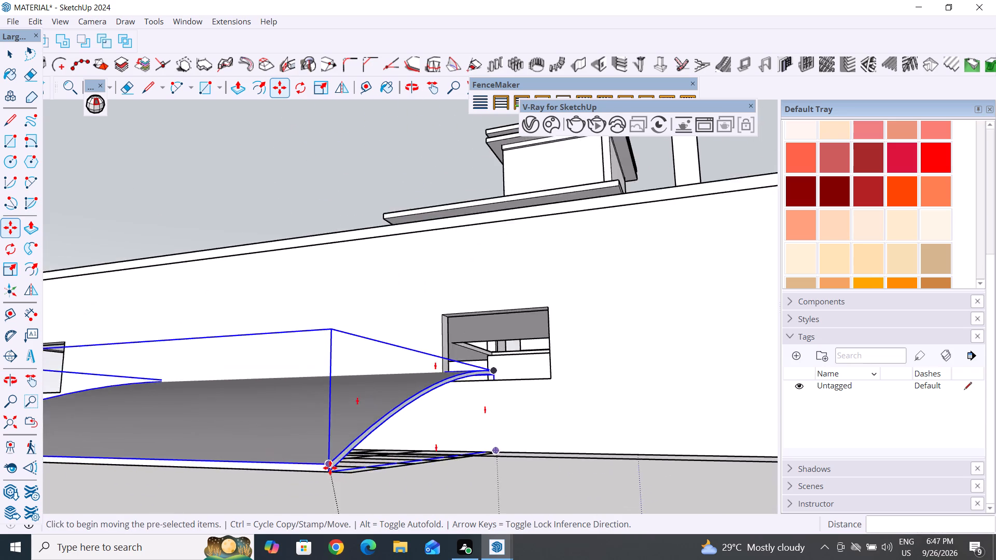
scroll(330, 468, up, 3)
middle_drag(321, 495, 326, 513)
scroll(366, 423, down, 5)
scroll(533, 247, down, 2)
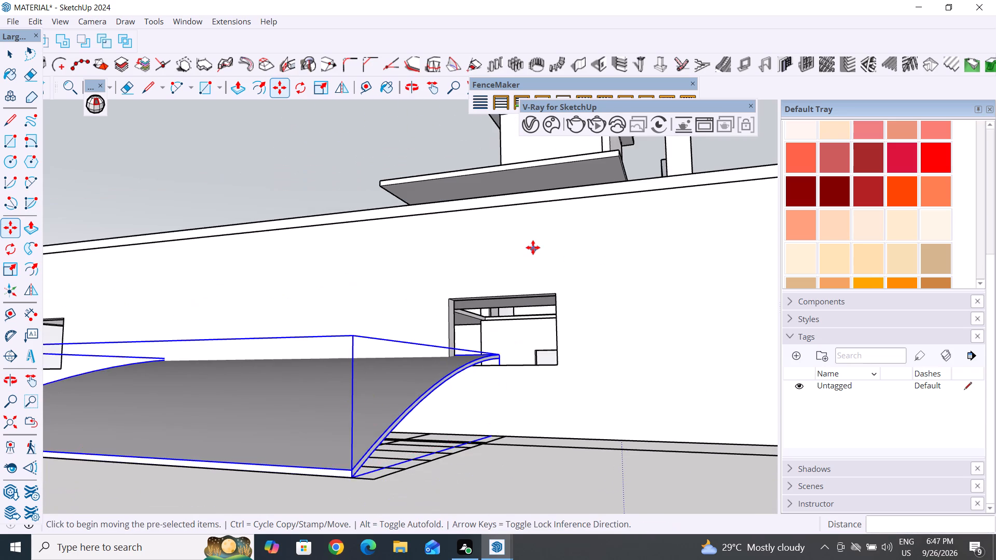
scroll(533, 247, down, 3)
middle_drag(469, 431, 468, 488)
scroll(470, 237, down, 6)
middle_drag(480, 353, 494, 414)
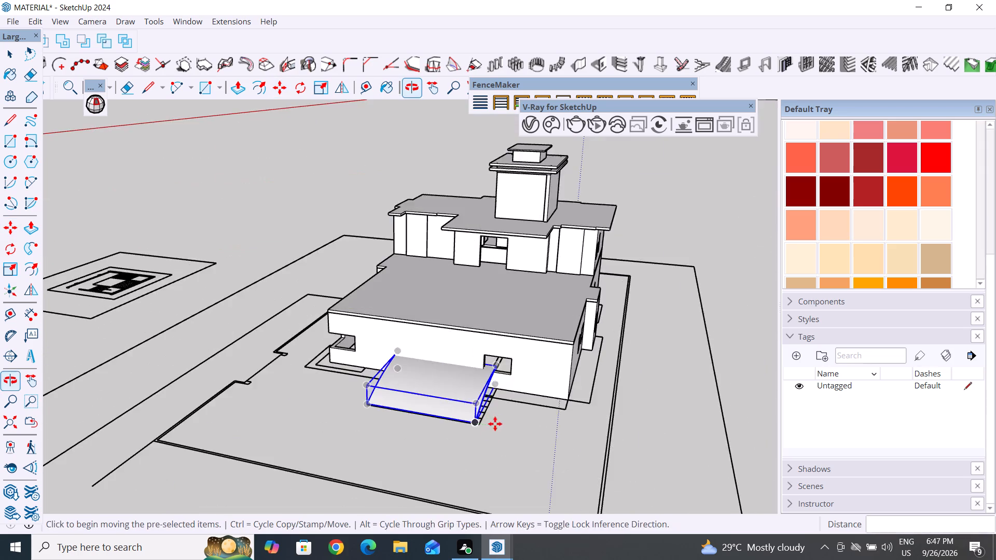
scroll(493, 430, up, 19)
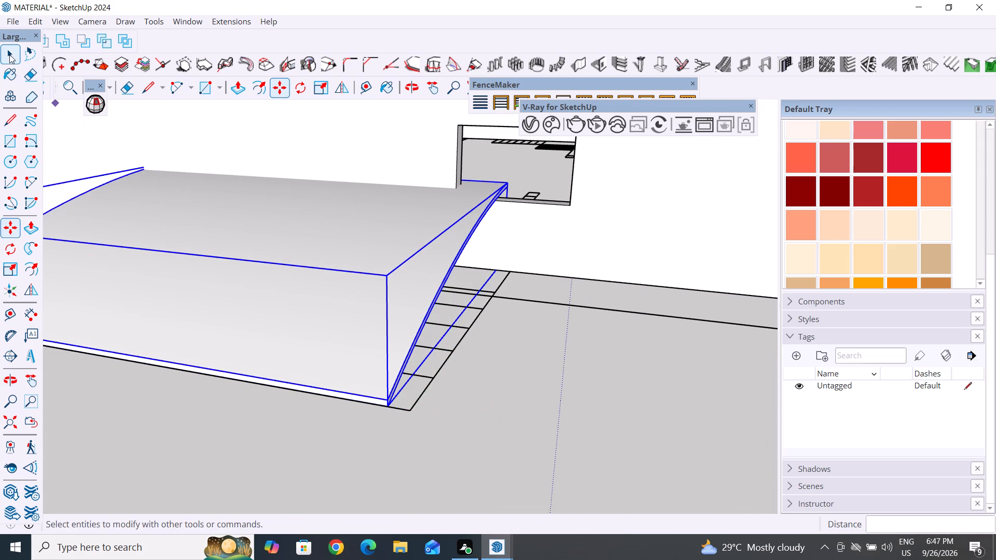
Inside the curved roof group, push/pull the curved side face outward about 7 3/8" towards the plan grid's edge.
click(9, 54)
click(436, 467)
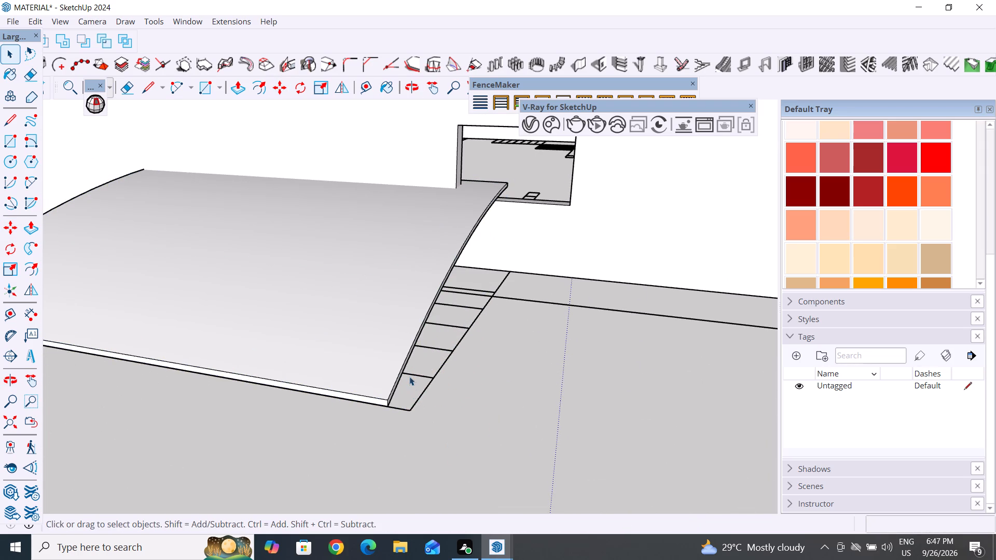
triple_click(404, 368)
scroll(586, 384, up, 1)
middle_drag(584, 383, 571, 374)
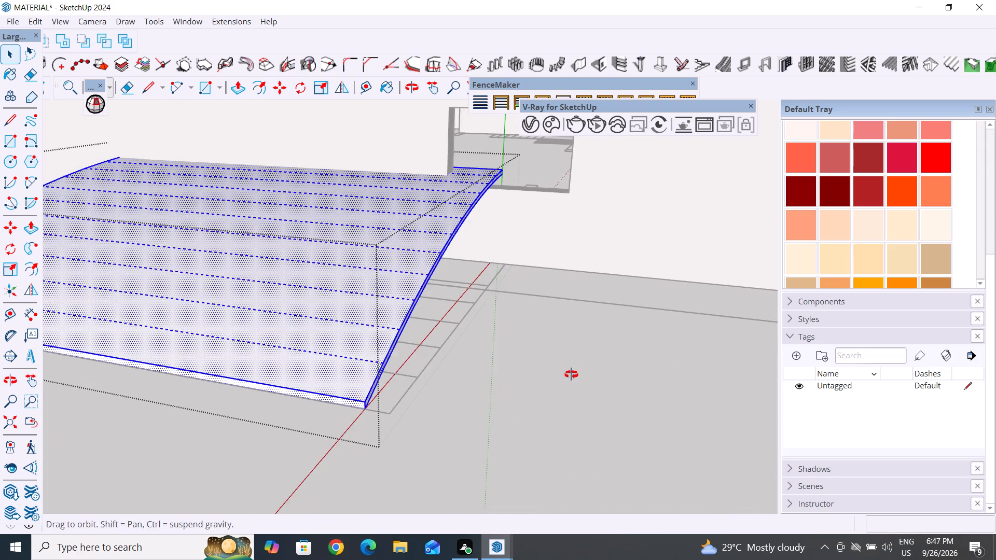
middle_drag(571, 374, 474, 351)
click(388, 230)
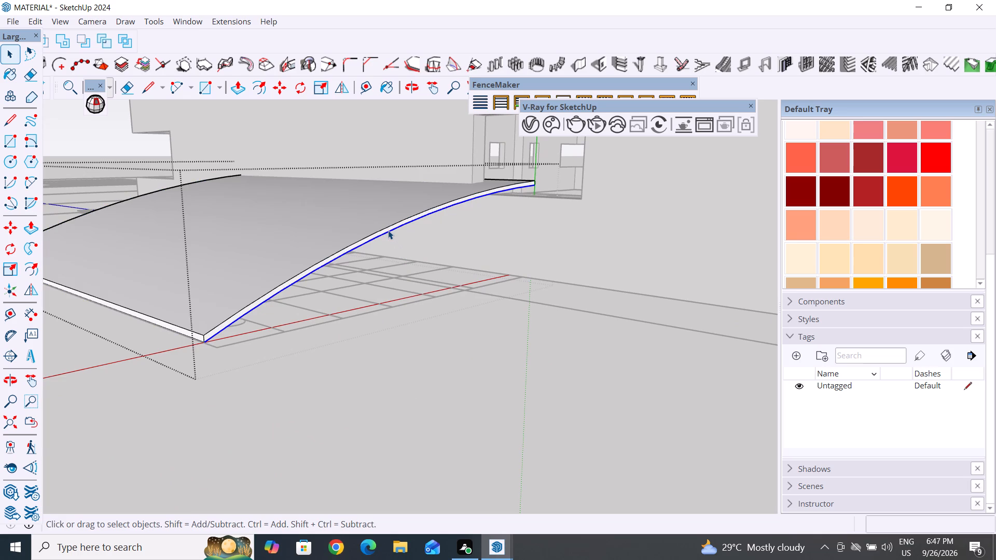
scroll(388, 230, up, 11)
triple_click(390, 224)
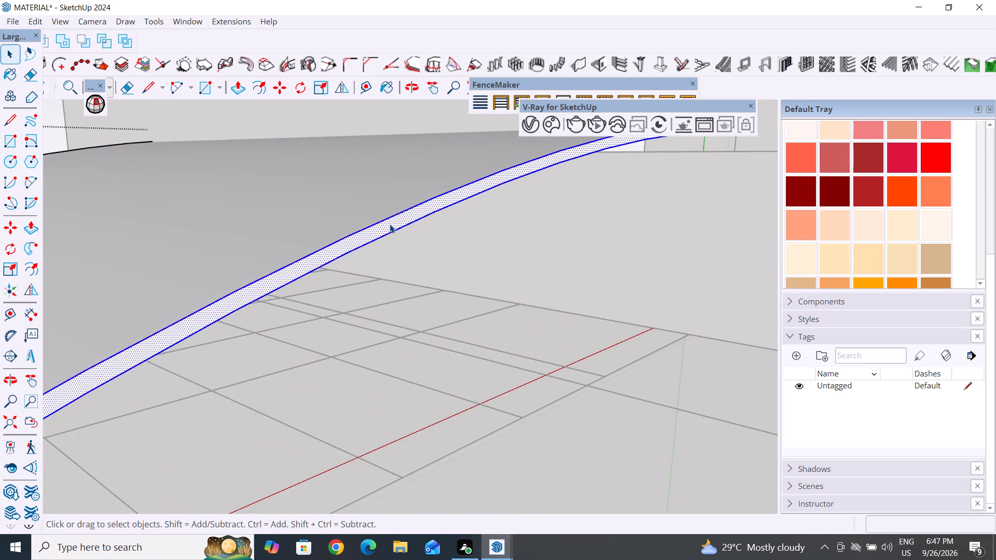
click(390, 224)
click(390, 224)
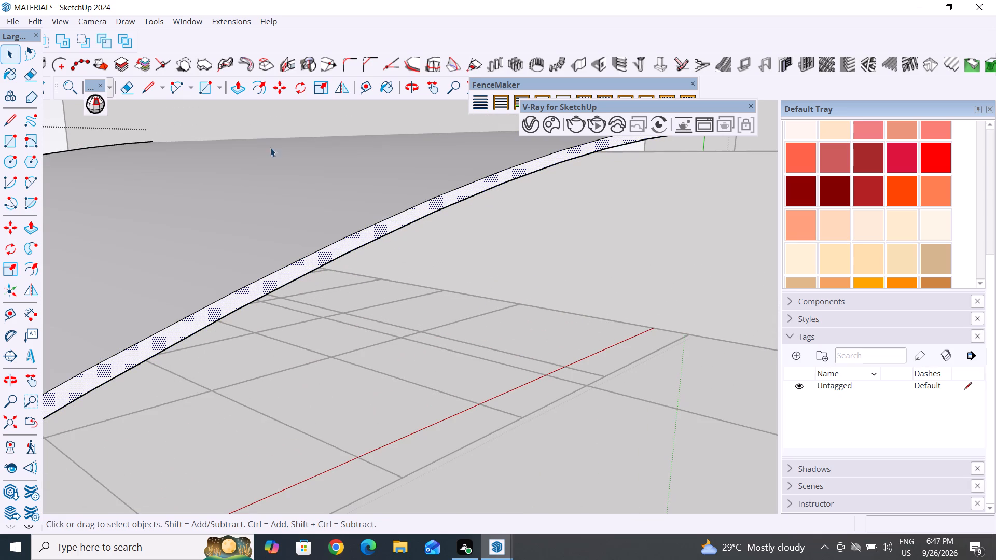
click(233, 89)
scroll(537, 182, down, 6)
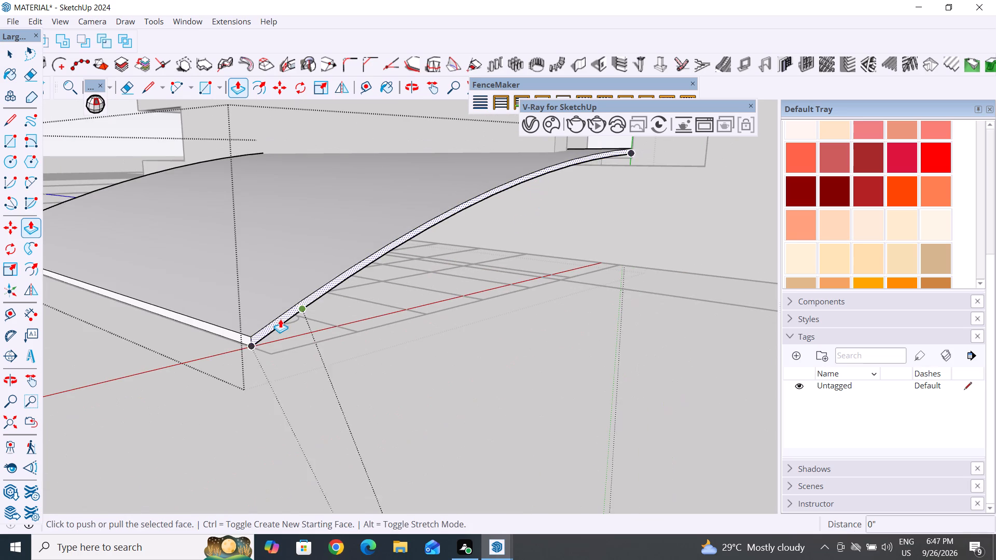
click(275, 323)
click(266, 355)
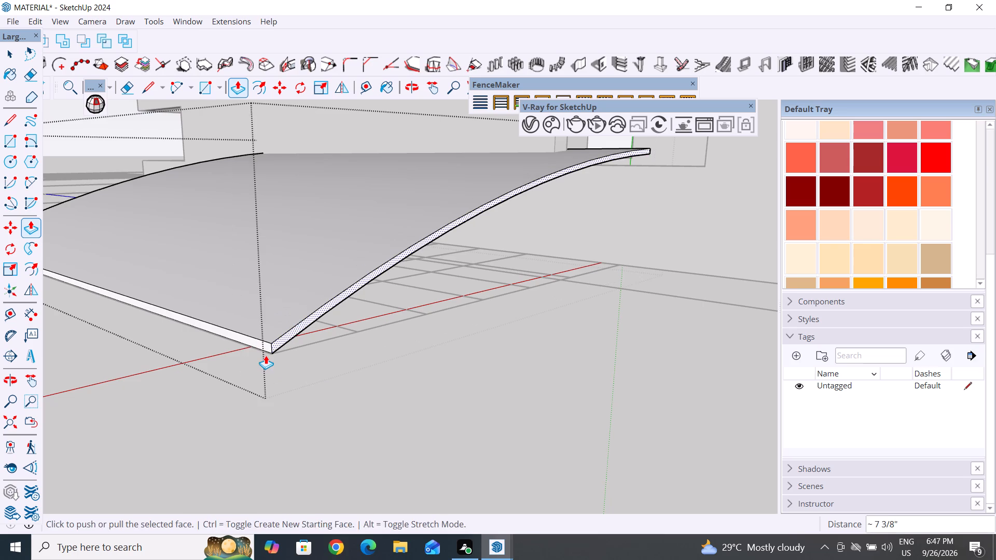
Inspect the curved roof's geometry from several sides against the end wall and plan grid, and leave the group.
click(15, 57)
click(333, 199)
scroll(521, 344, down, 5)
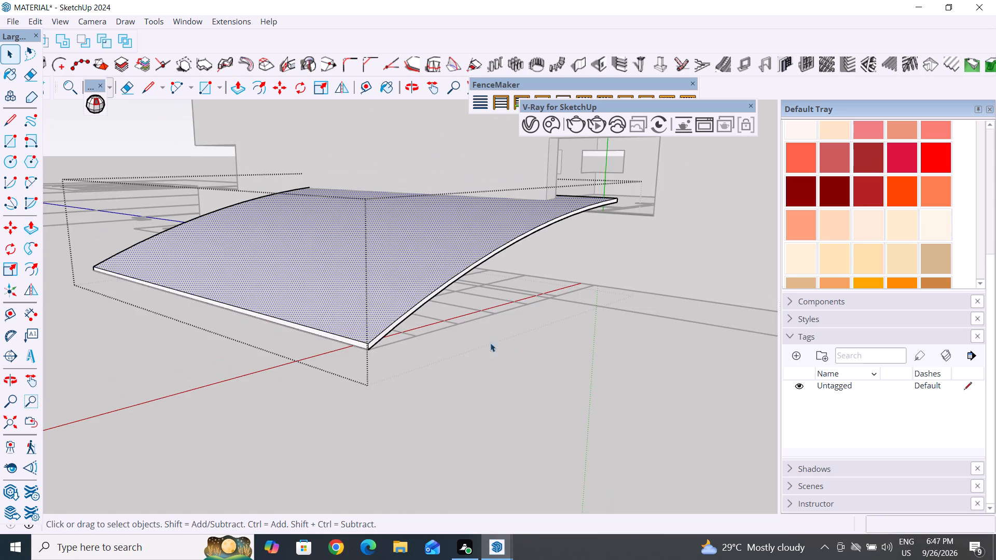
triple_click(386, 275)
middle_drag(588, 400, 610, 411)
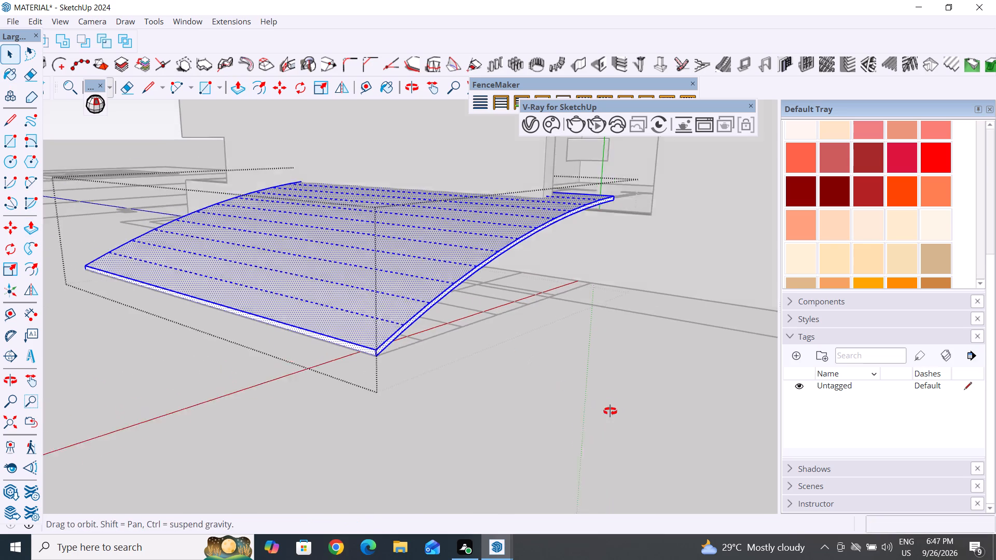
middle_drag(610, 411, 388, 514)
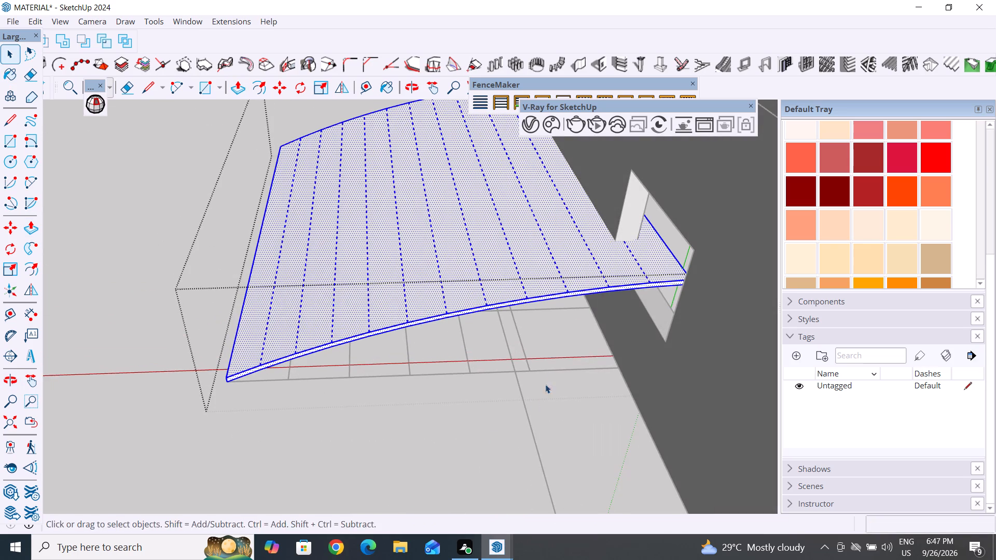
middle_drag(554, 374, 508, 211)
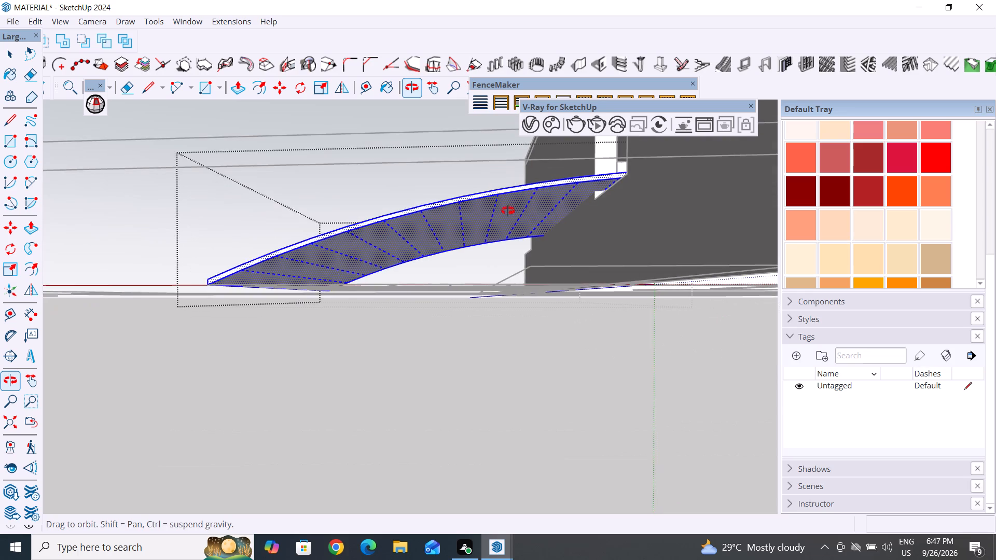
middle_drag(508, 211, 508, 228)
middle_drag(551, 306, 602, 488)
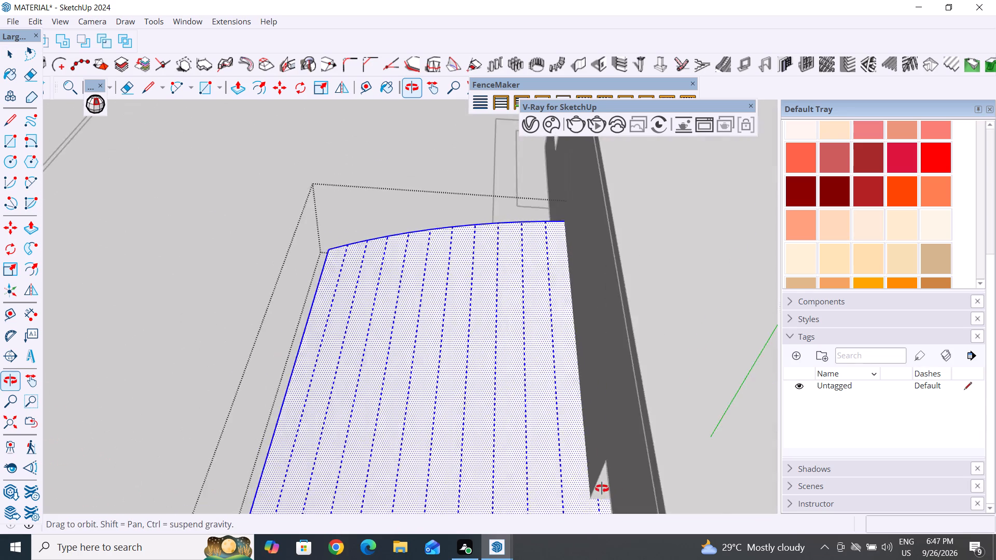
middle_drag(602, 488, 904, 422)
middle_drag(212, 363, 755, 321)
middle_drag(144, 381, 136, 375)
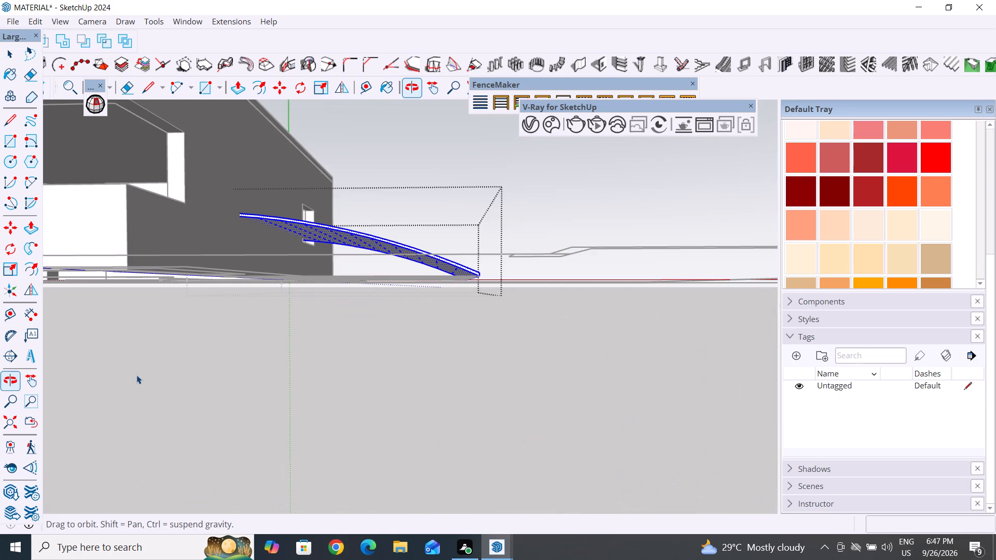
middle_drag(136, 375, 206, 435)
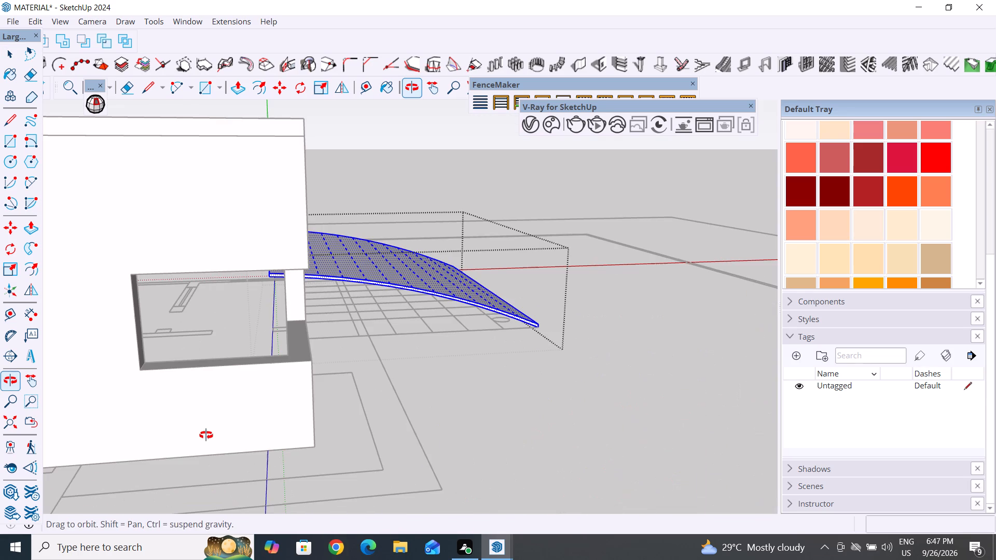
key(Escape)
click(434, 178)
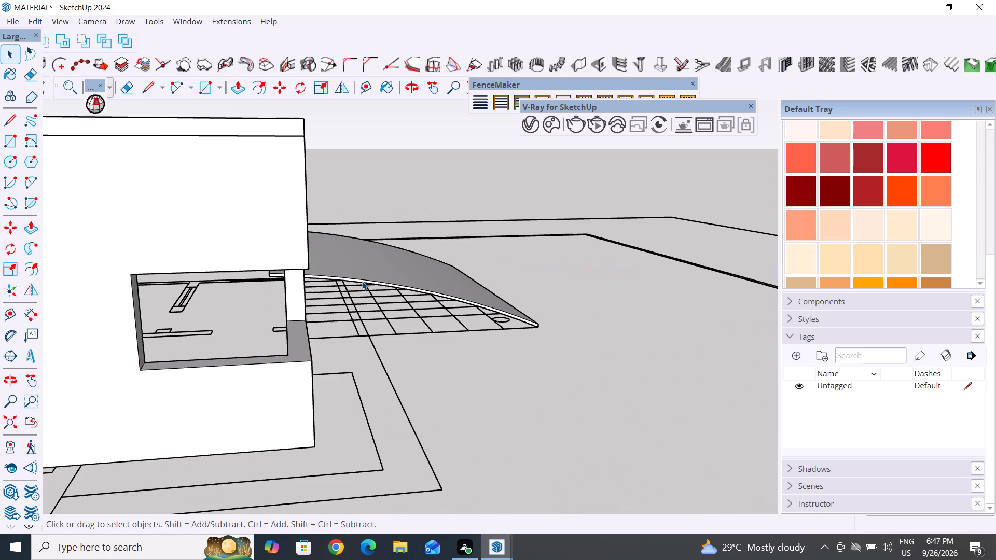
Move the curved roof group by its inner end corner about 1' 6 1/4" along the red axis, out to the low wing's end wall.
click(362, 281)
key(m)
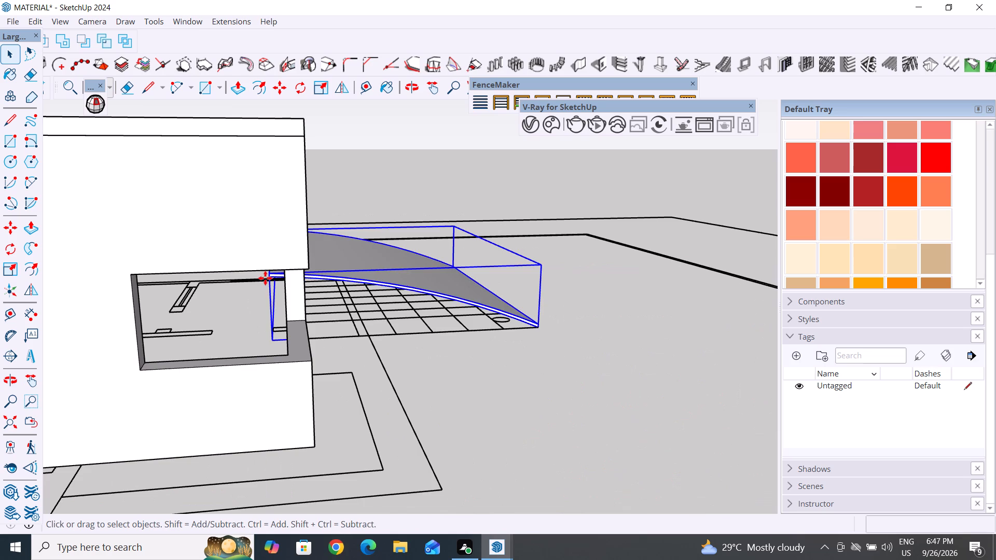
scroll(265, 278, up, 10)
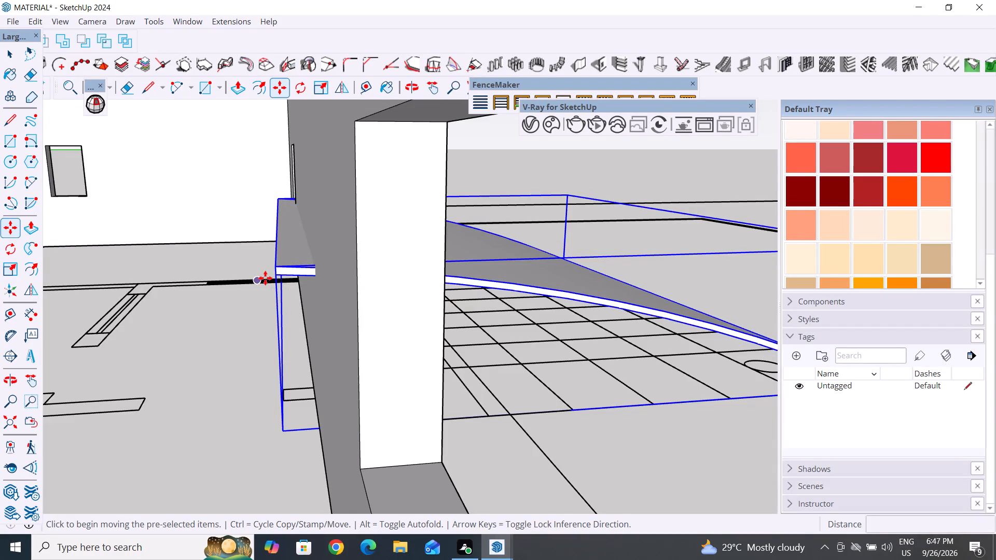
scroll(265, 278, up, 2)
click(289, 275)
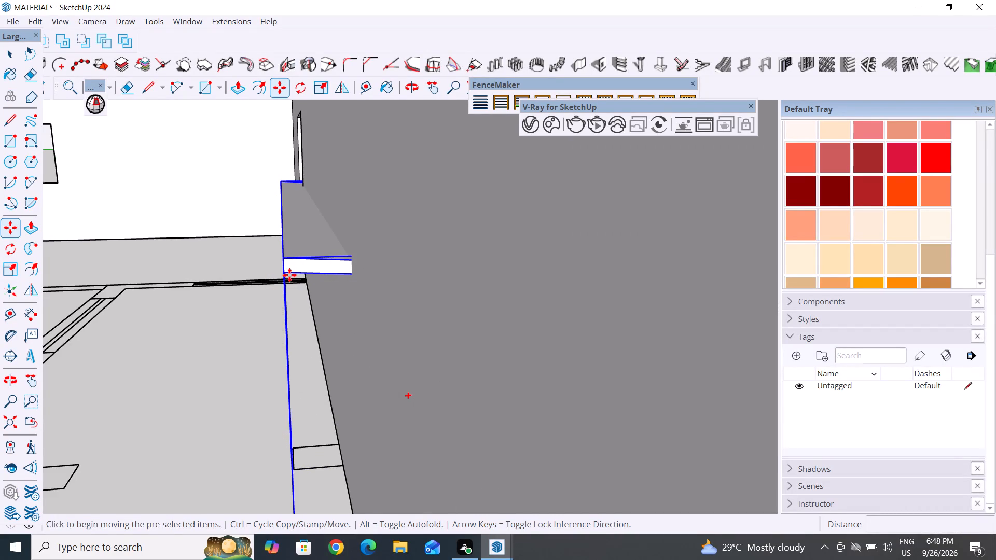
scroll(289, 275, down, 7)
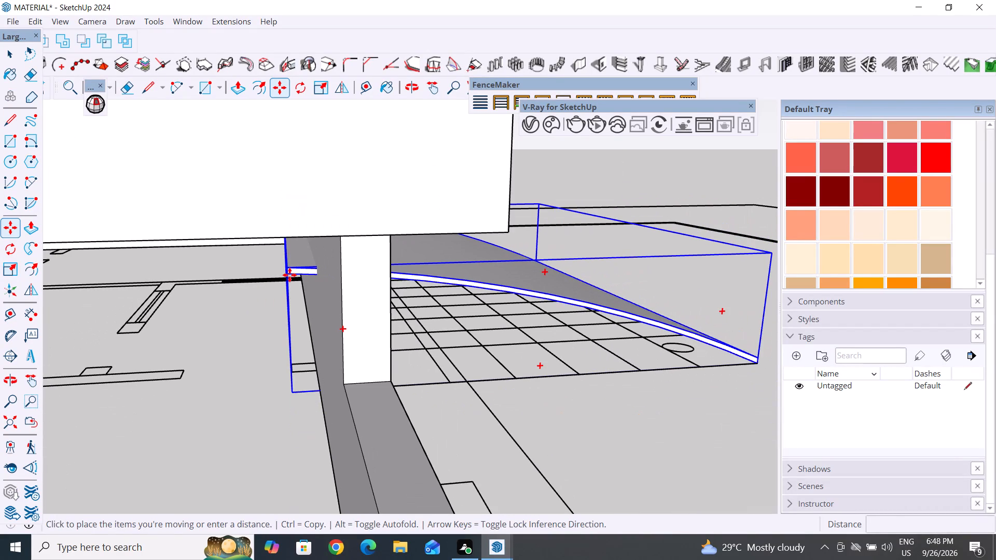
middle_drag(399, 270, 308, 248)
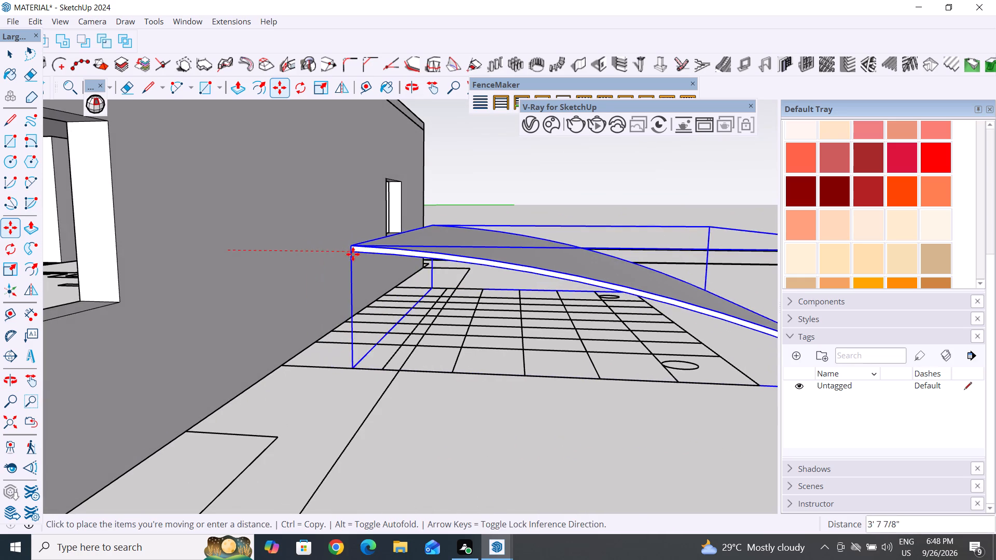
click(275, 246)
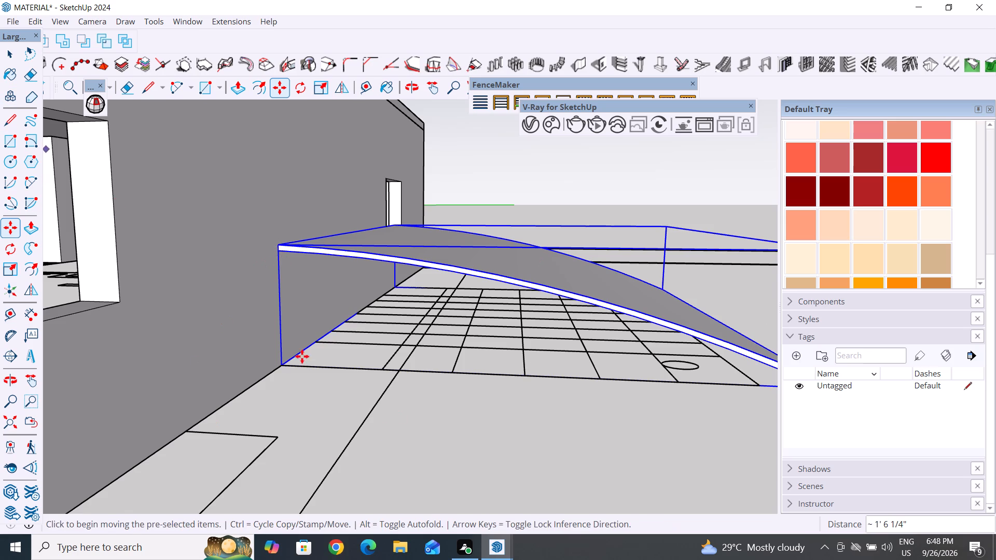
Move the curved roof group by its inner end corner straight up about 6' 2" towards the top of the low wing's end wall.
scroll(386, 432, down, 4)
scroll(309, 412, down, 3)
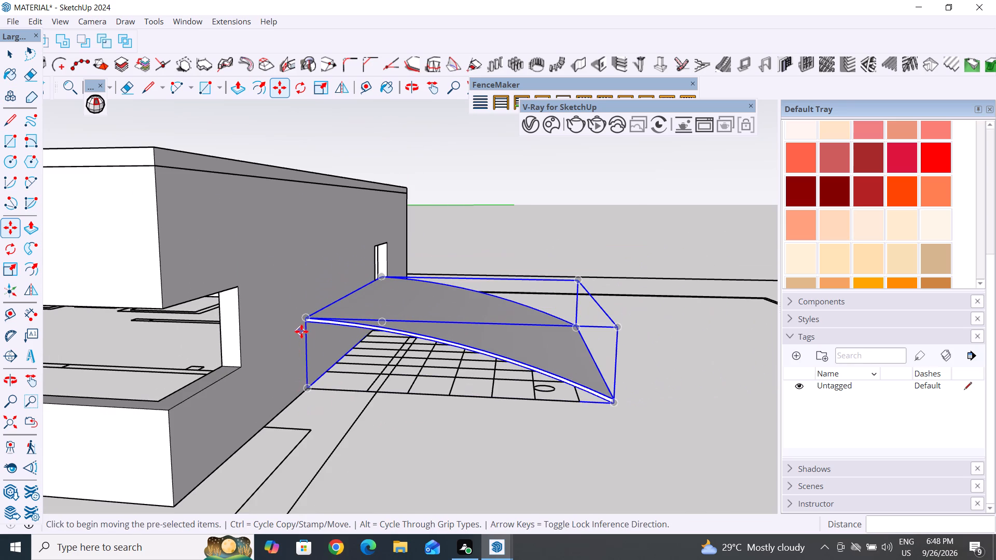
scroll(301, 333, down, 2)
scroll(306, 335, up, 6)
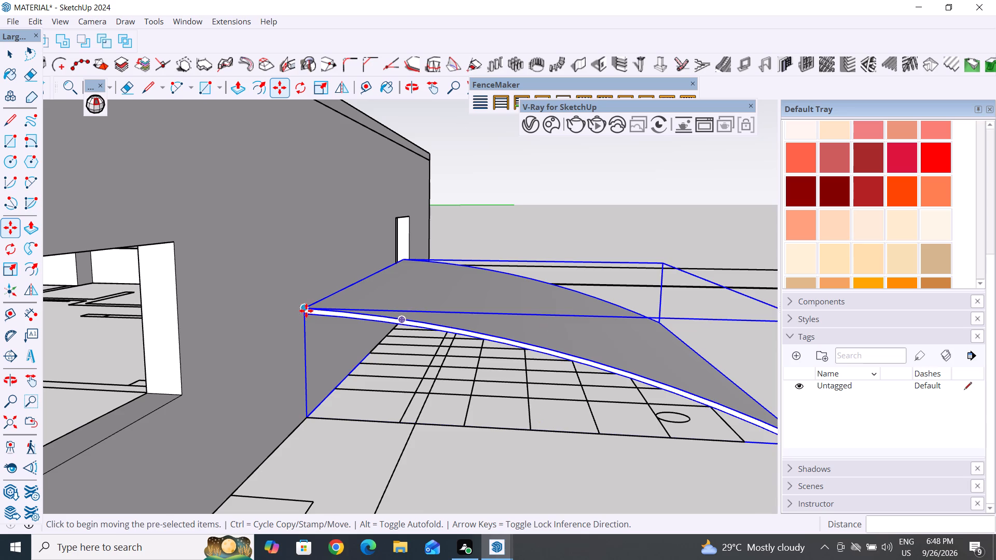
click(306, 311)
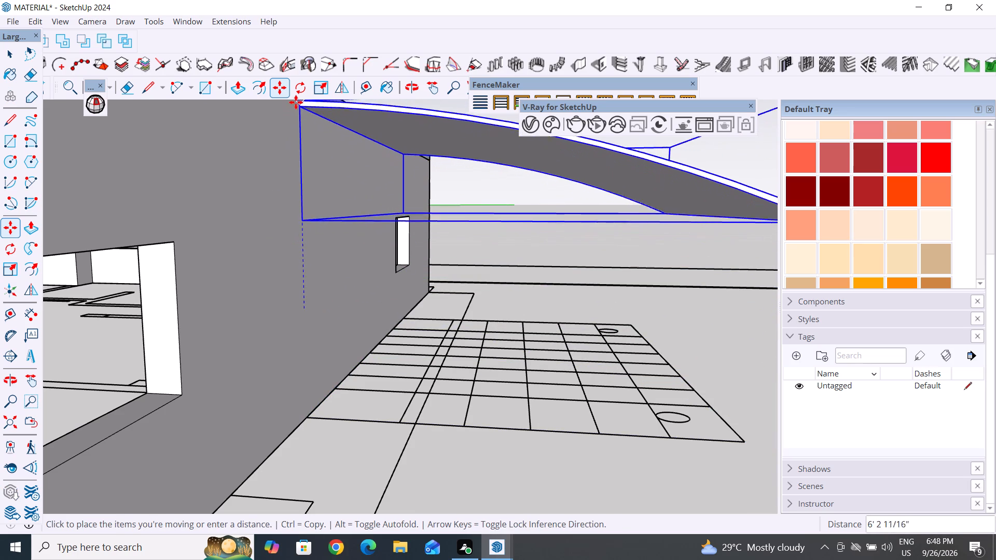
scroll(296, 103, down, 13)
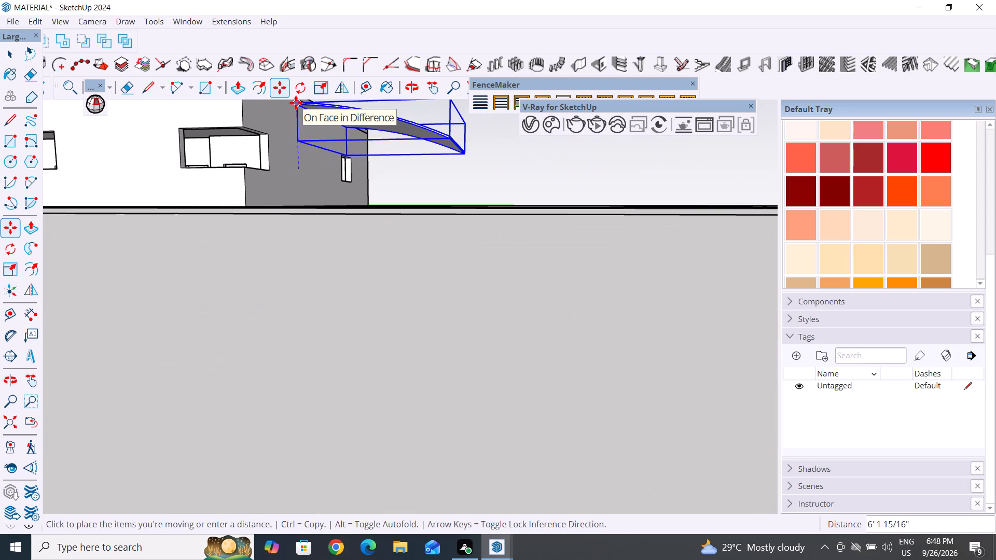
click(296, 103)
scroll(319, 336, down, 5)
scroll(366, 349, down, 5)
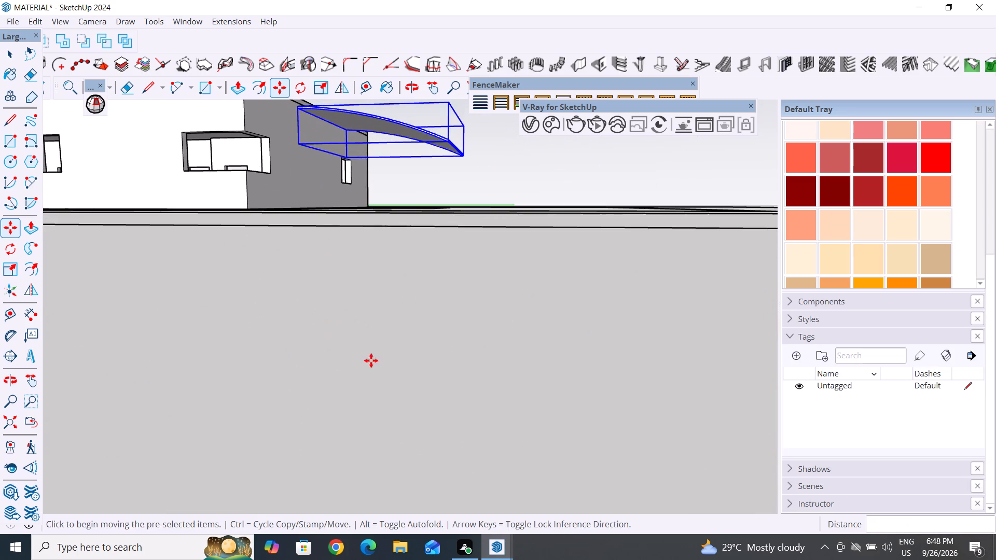
Raise the curved roof group in two small moves, the last about 4", to meet the low wing's roof edge, and deselect it.
middle_drag(378, 267, 408, 383)
scroll(333, 155, up, 5)
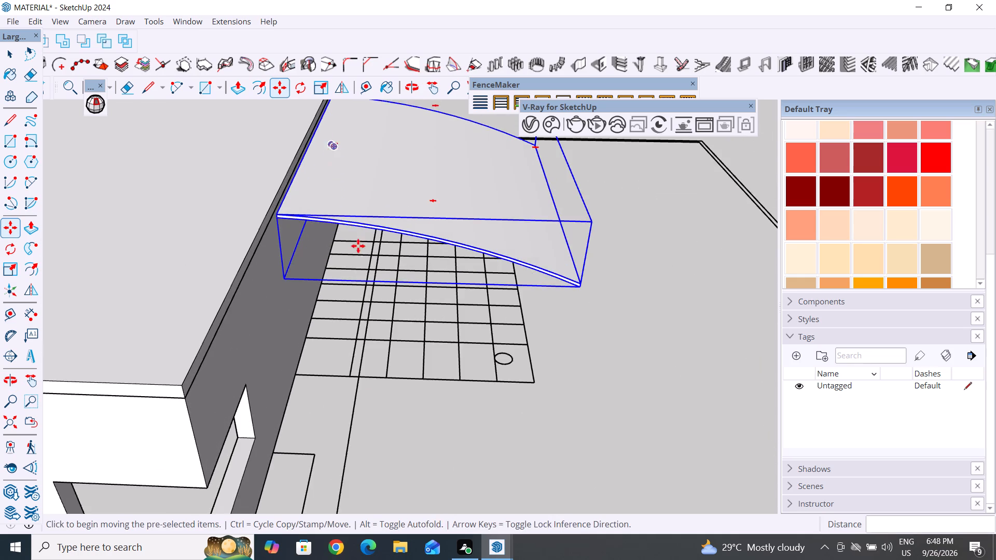
scroll(364, 287, up, 1)
middle_drag(363, 288, 312, 301)
scroll(362, 389, down, 6)
scroll(318, 384, down, 5)
middle_drag(344, 411, 282, 242)
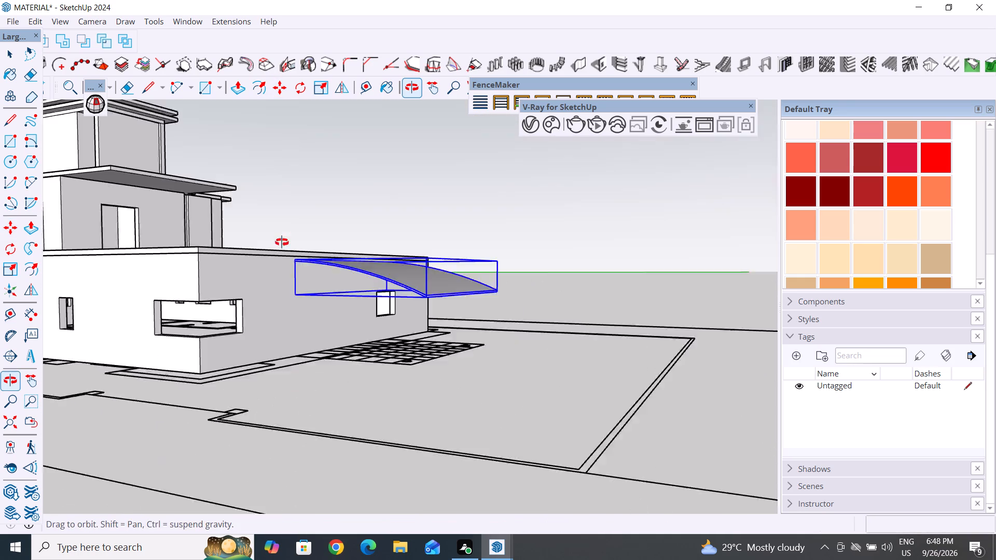
middle_drag(282, 242, 282, 239)
scroll(287, 247, up, 17)
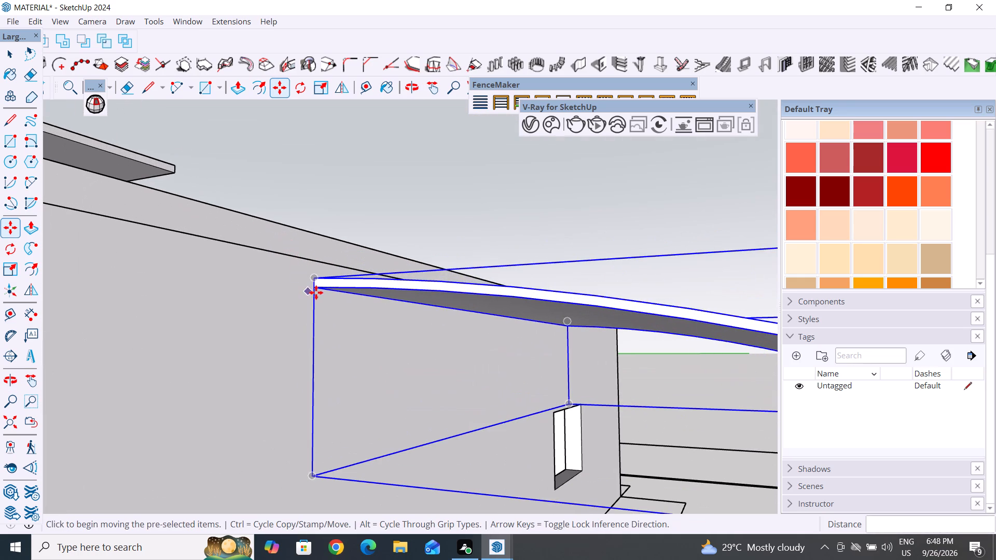
click(316, 285)
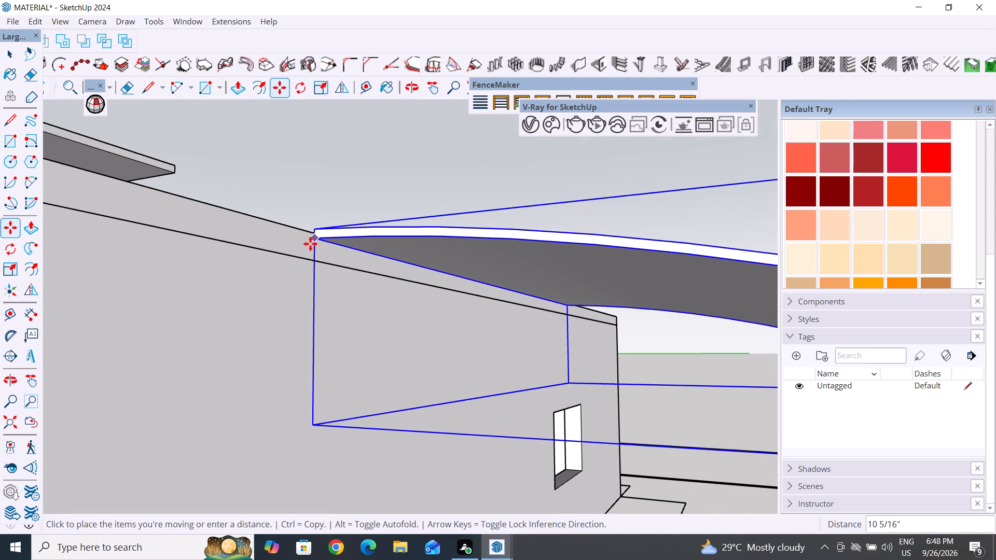
click(310, 257)
middle_drag(269, 317, 320, 369)
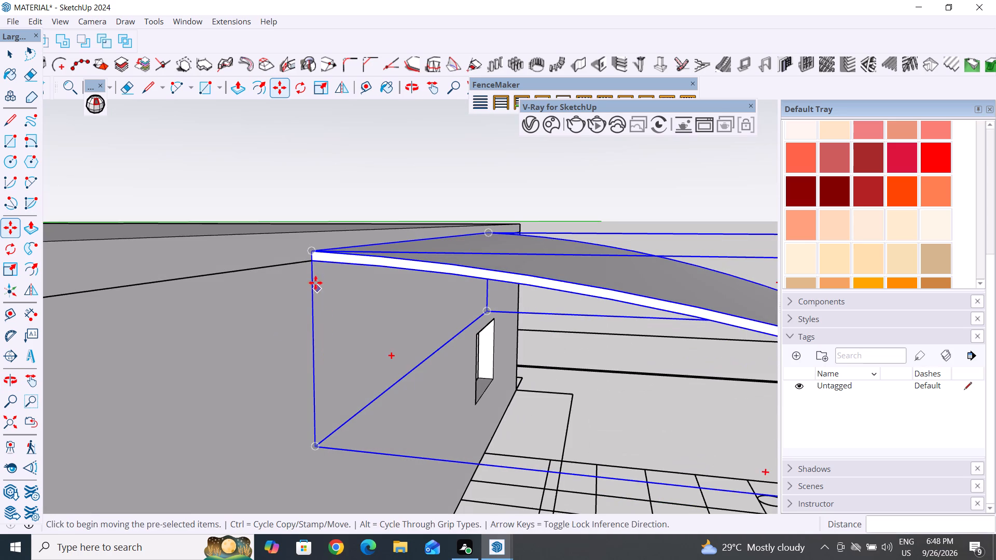
click(313, 249)
click(309, 229)
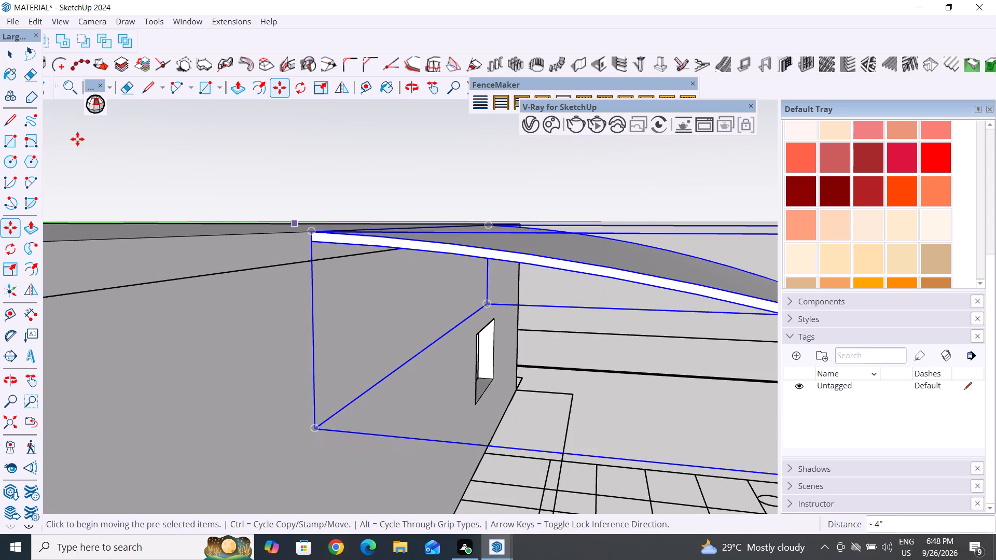
click(11, 57)
click(283, 186)
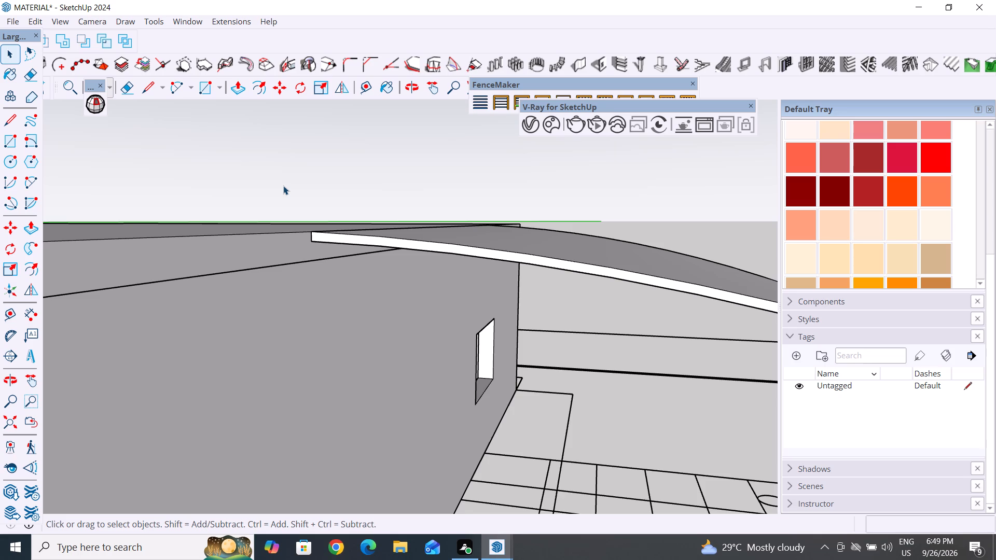
right_drag(323, 169, 321, 174)
right_drag(319, 177, 312, 187)
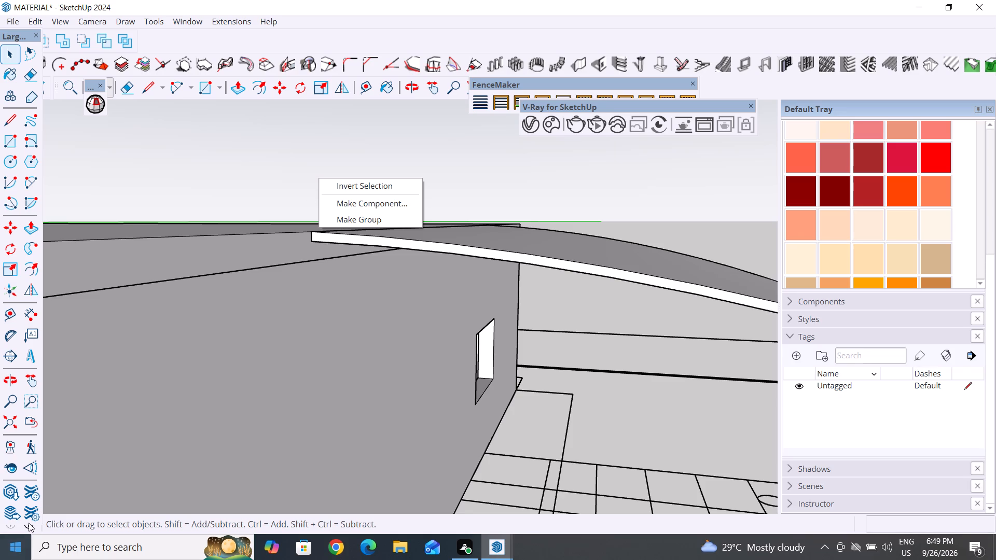
double_click(182, 156)
Check the raised curved roof's fit against the low wing's end wall and the plan grid from several sides.
scroll(389, 215, down, 4)
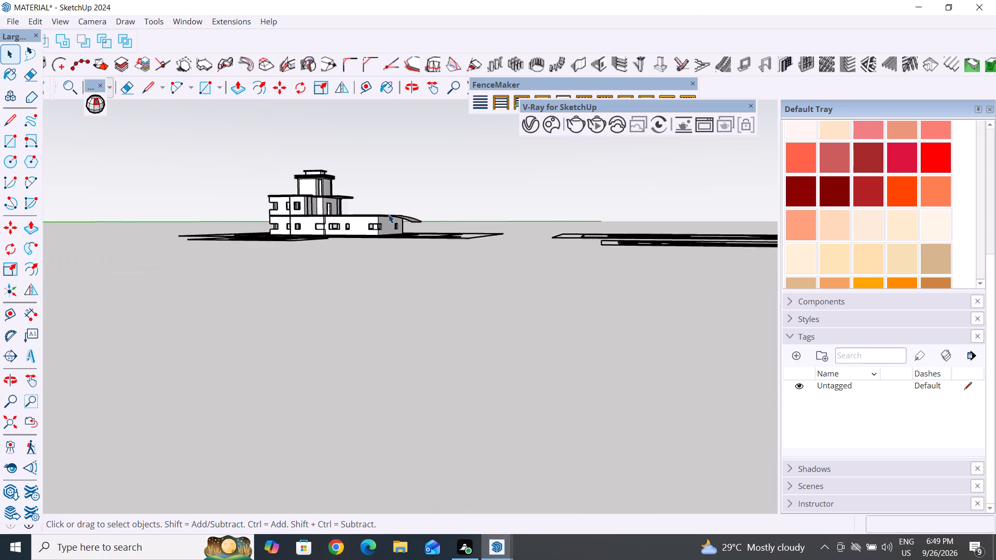
scroll(389, 214, down, 7)
middle_drag(410, 226, 419, 251)
scroll(419, 251, up, 18)
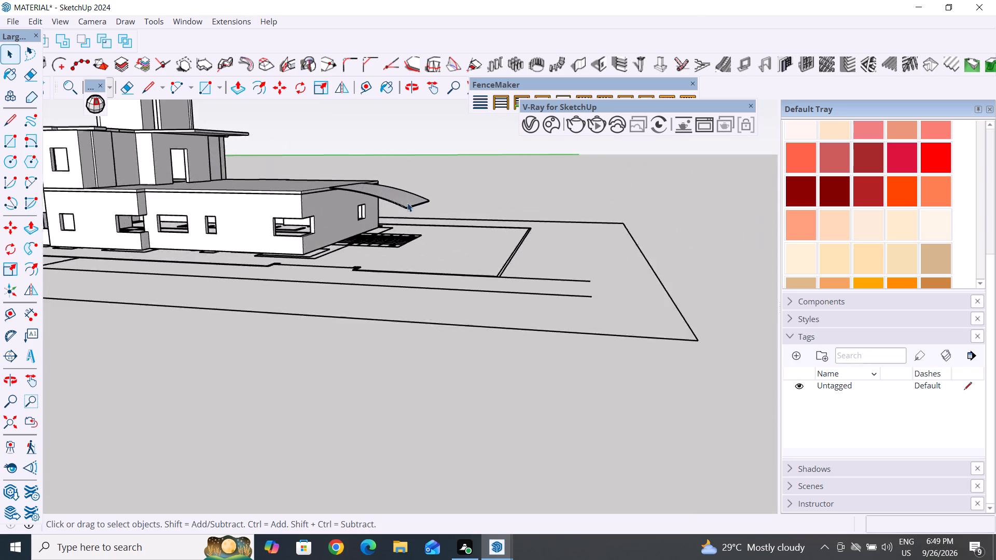
scroll(407, 203, up, 8)
middle_drag(419, 234, 319, 305)
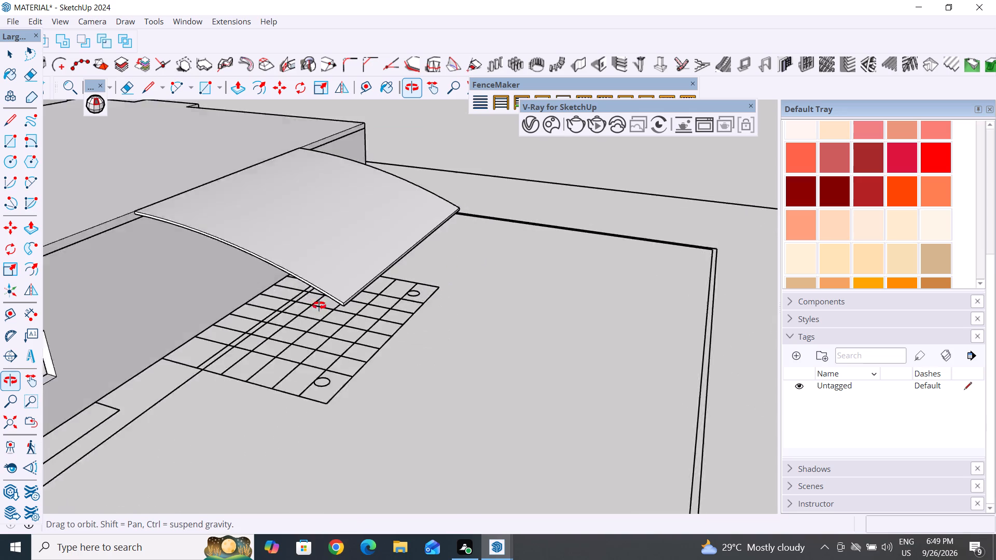
middle_drag(319, 305, 289, 229)
click(134, 265)
middle_drag(287, 277, 330, 306)
right_click(144, 282)
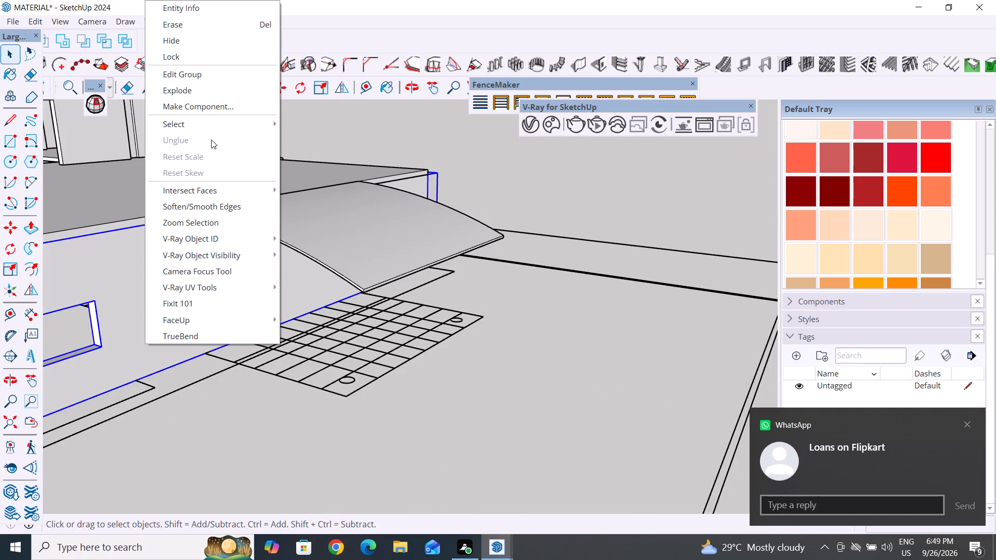
click(531, 361)
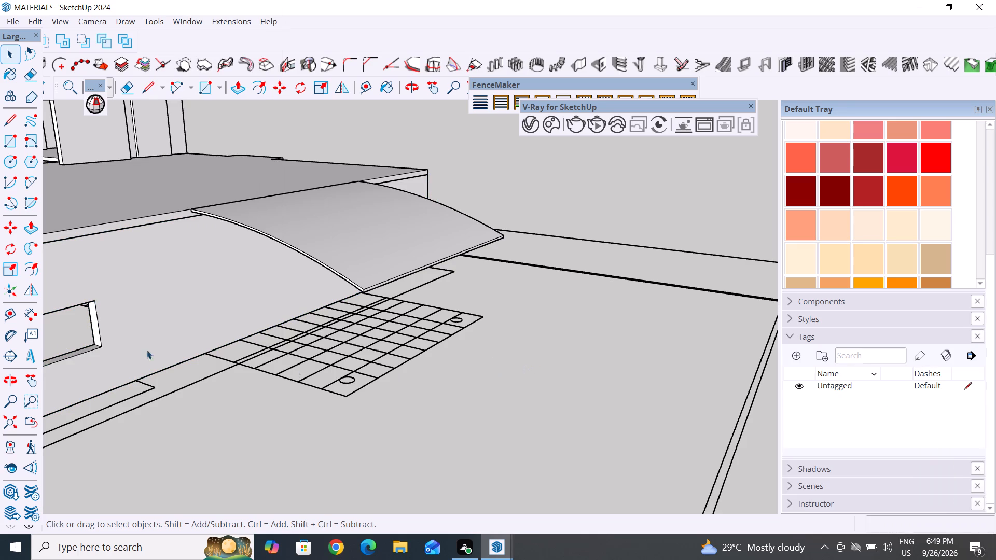
Show back edges to examine the end wall's window and the plan grid through the walls and curved roof, and hide them again.
click(155, 296)
key(k)
scroll(199, 298, up, 3)
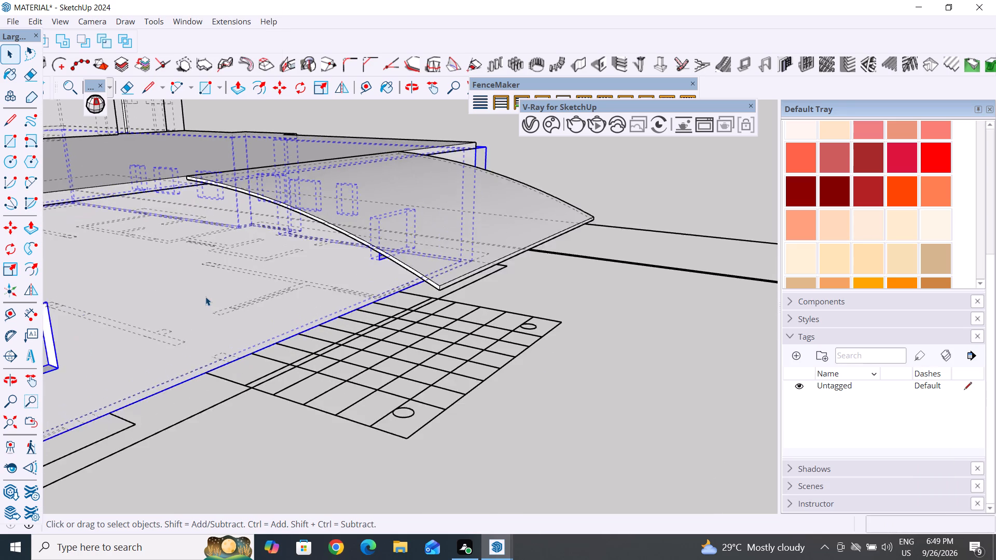
scroll(205, 297, up, 1)
middle_drag(284, 354, 216, 362)
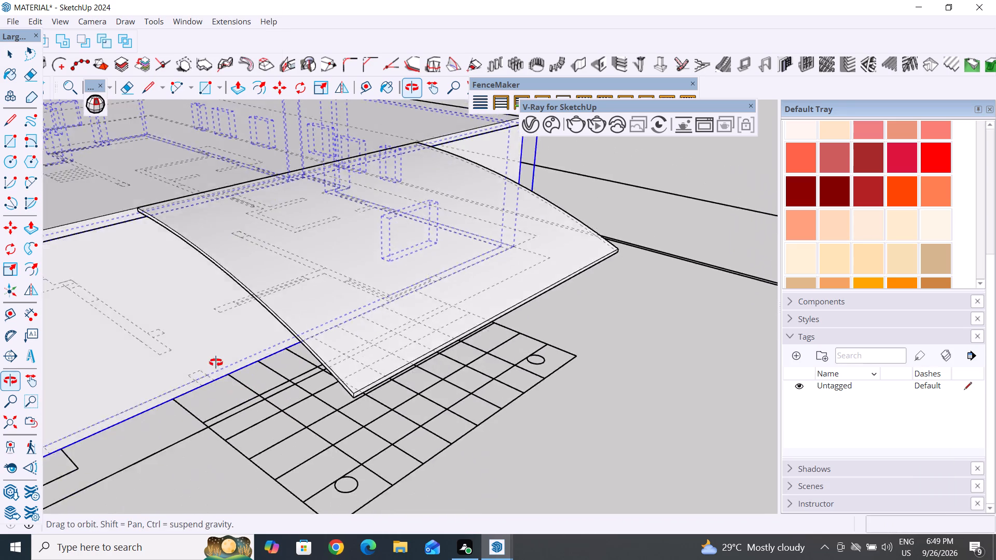
middle_drag(216, 362, 377, 488)
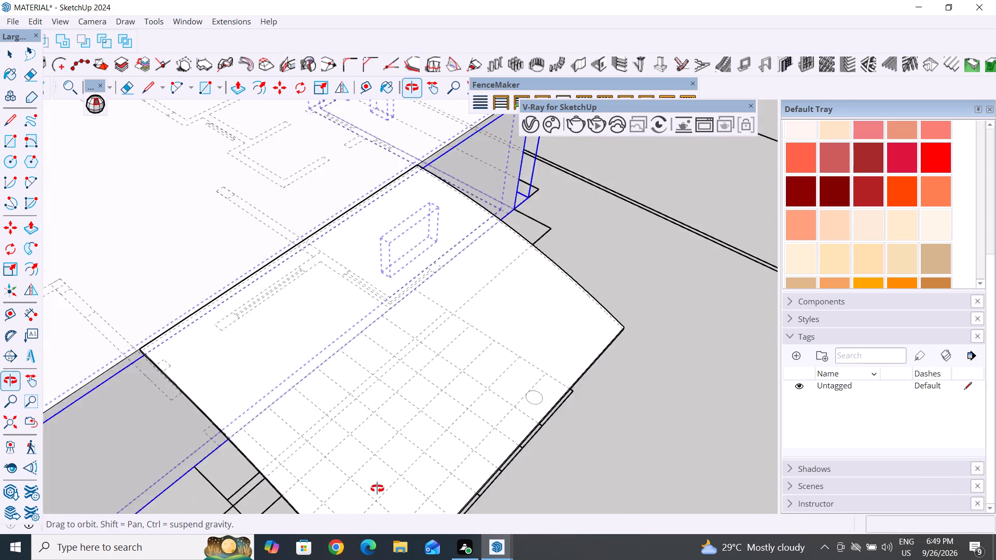
middle_drag(377, 488, 440, 414)
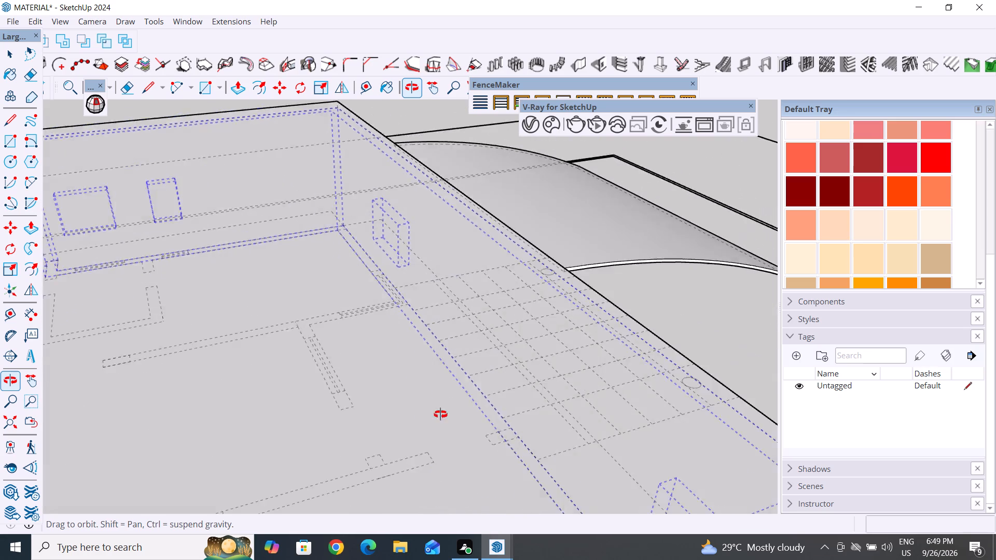
middle_drag(440, 414, 117, 332)
scroll(382, 283, down, 7)
click(406, 357)
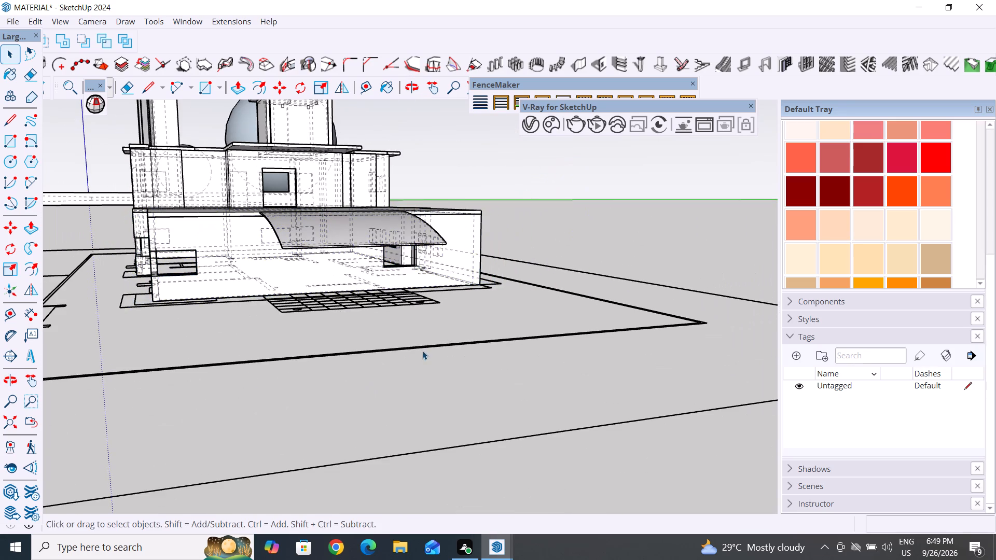
scroll(469, 324, down, 5)
key(k)
click(457, 331)
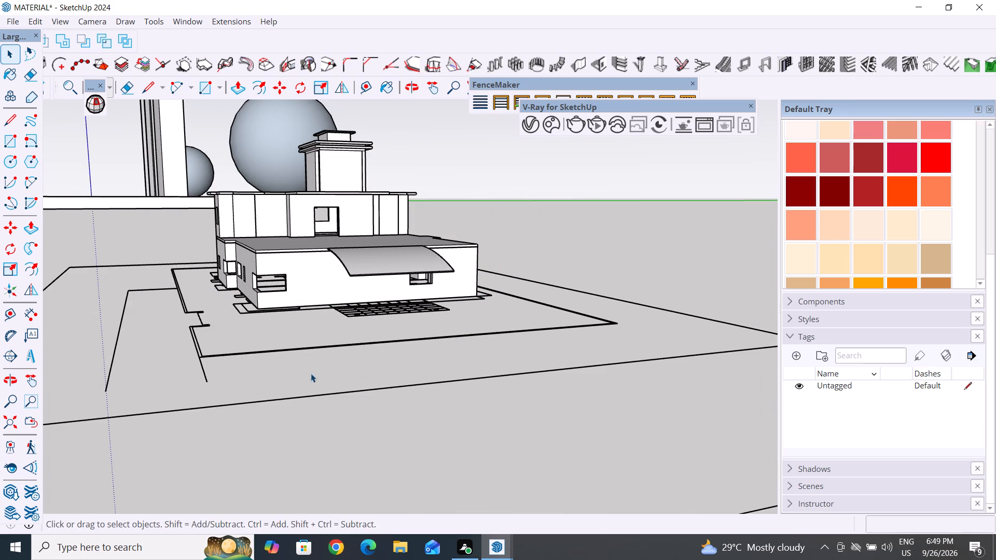
Examine the front elevation drawing around the curved roof and its outer end support.
scroll(306, 360, down, 7)
scroll(438, 304, down, 6)
scroll(586, 429, up, 10)
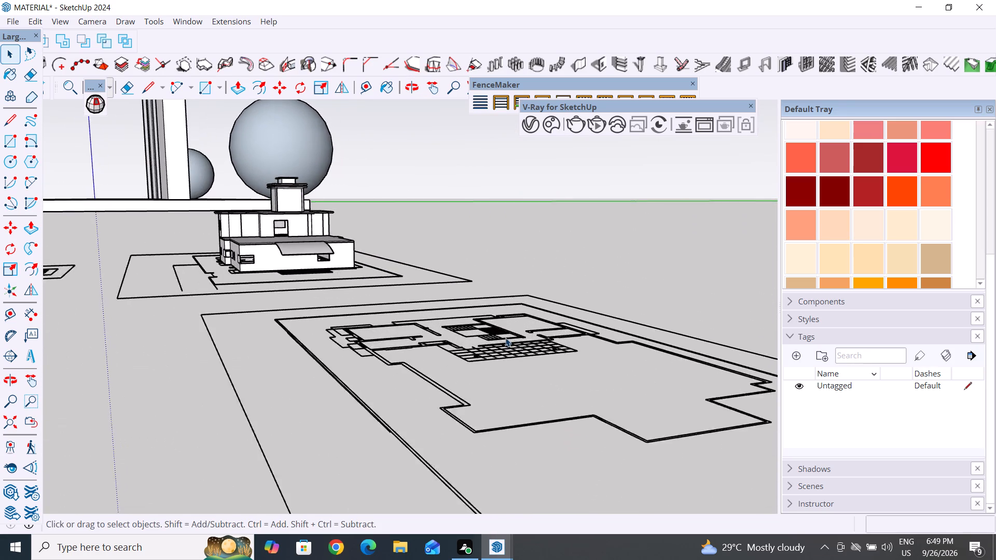
middle_drag(492, 388, 490, 436)
scroll(544, 253, down, 6)
middle_drag(372, 381, 511, 403)
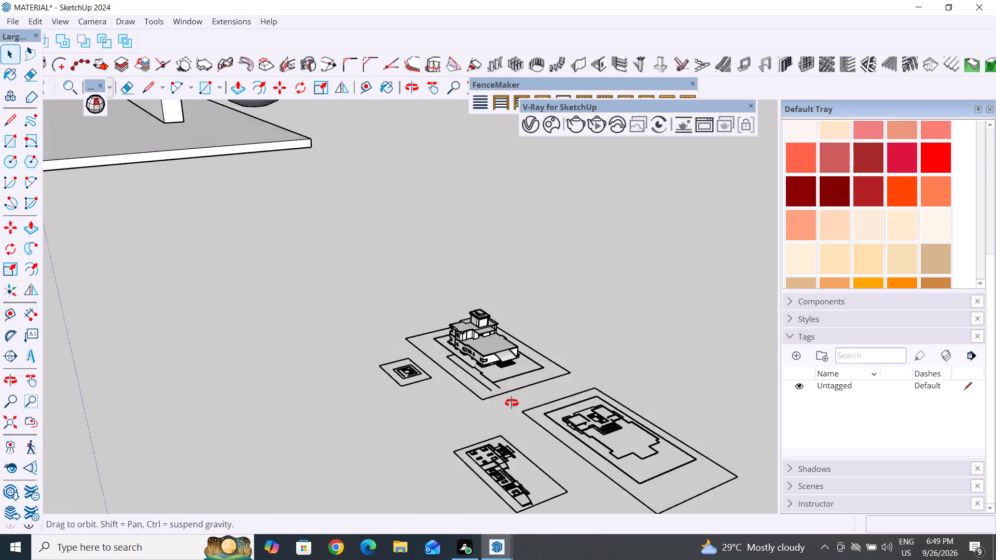
middle_drag(511, 403, 548, 396)
scroll(211, 334, down, 7)
scroll(414, 383, up, 14)
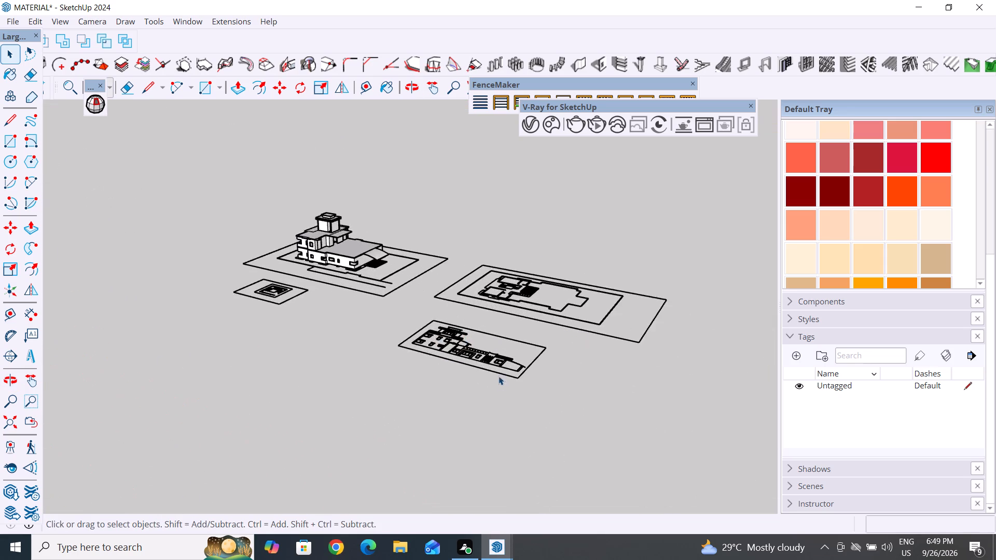
scroll(499, 376, up, 9)
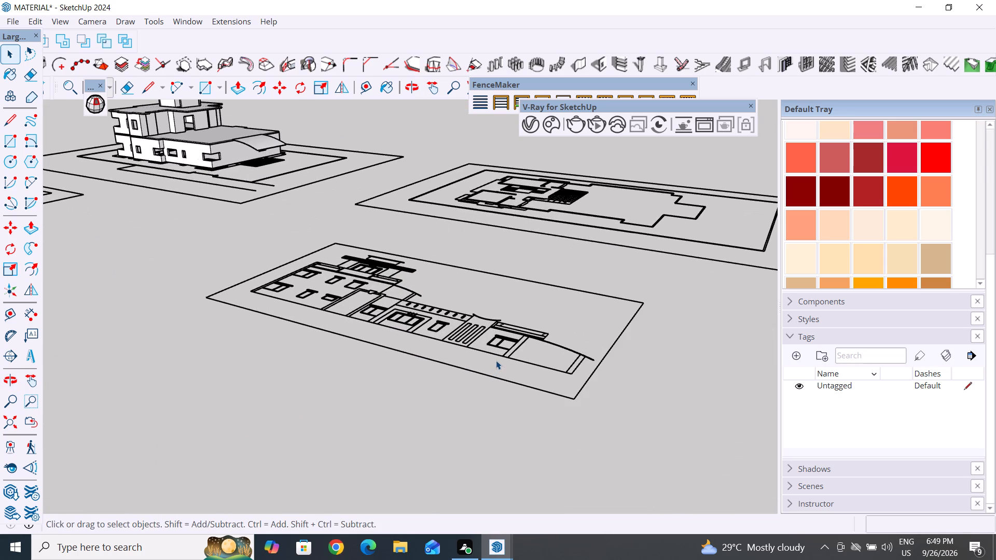
scroll(513, 357, up, 3)
scroll(513, 357, down, 1)
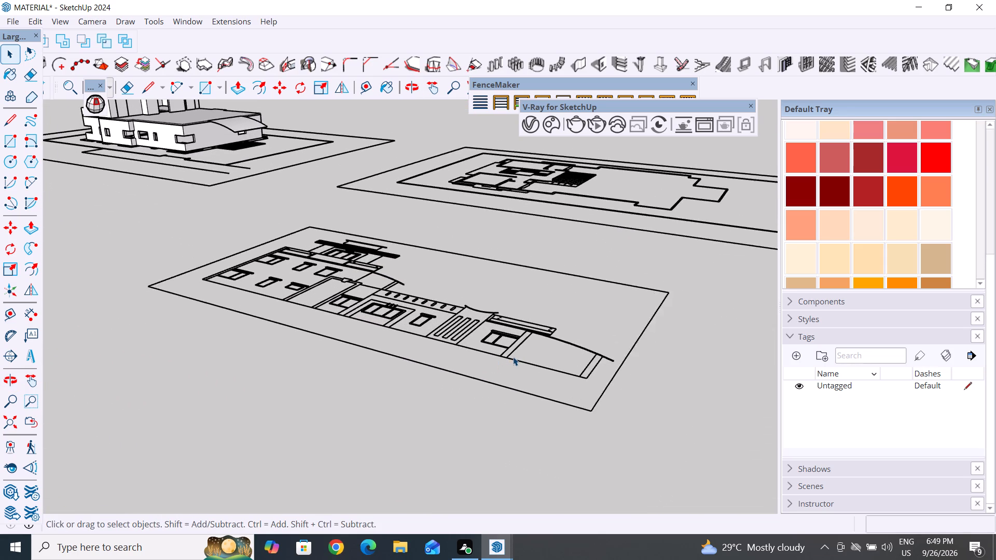
Show back edges and examine the low wing's end wall, the plan grid and the curved roof from several sides.
scroll(513, 357, down, 3)
middle_drag(328, 205, 338, 240)
scroll(174, 131, up, 9)
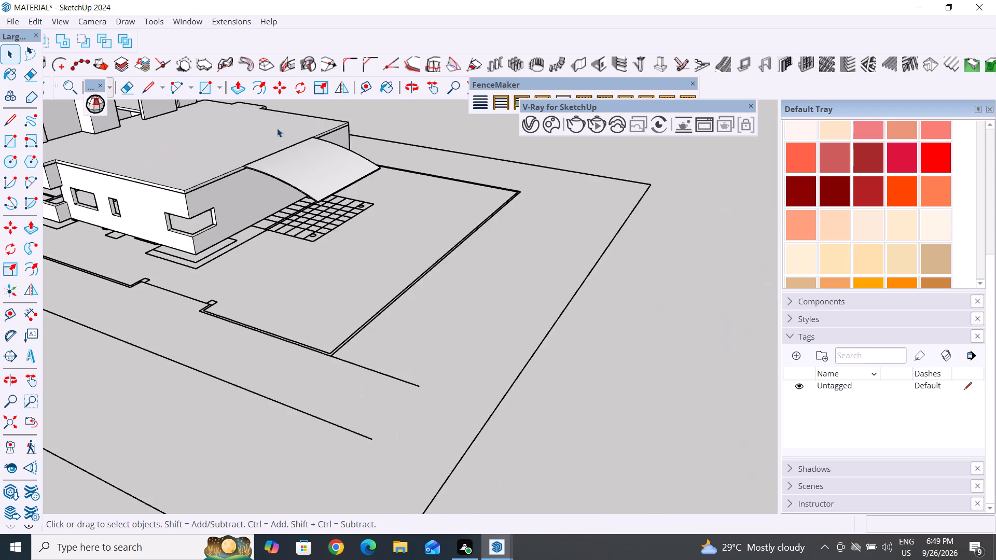
scroll(234, 212, up, 8)
middle_drag(275, 236, 281, 240)
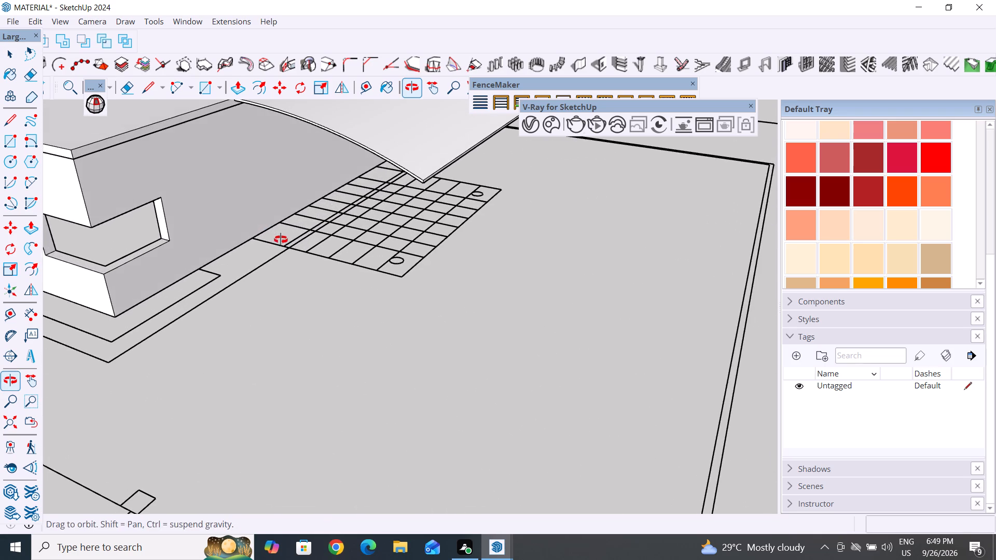
middle_drag(281, 240, 283, 241)
scroll(288, 179, up, 2)
click(282, 188)
key(k)
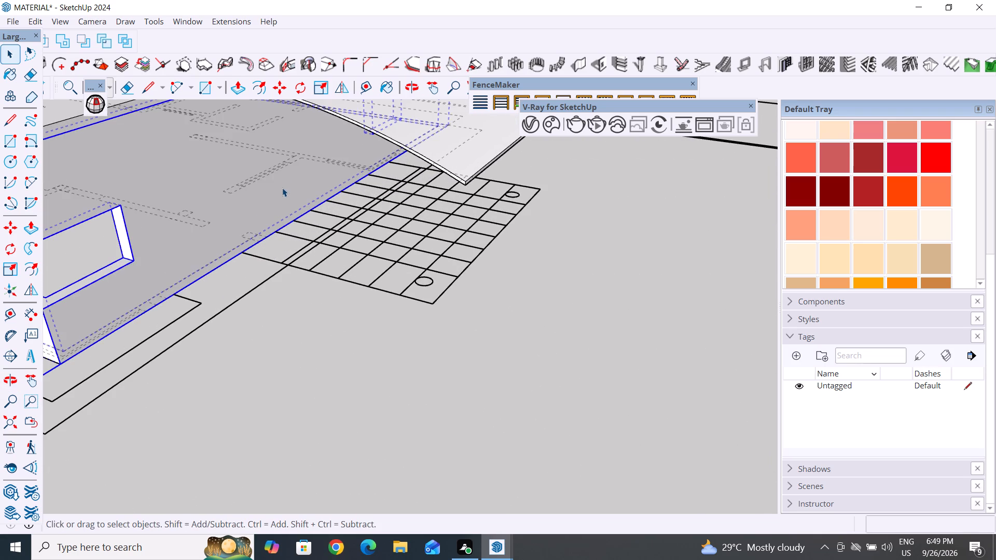
scroll(307, 204, up, 2)
middle_drag(374, 195, 284, 178)
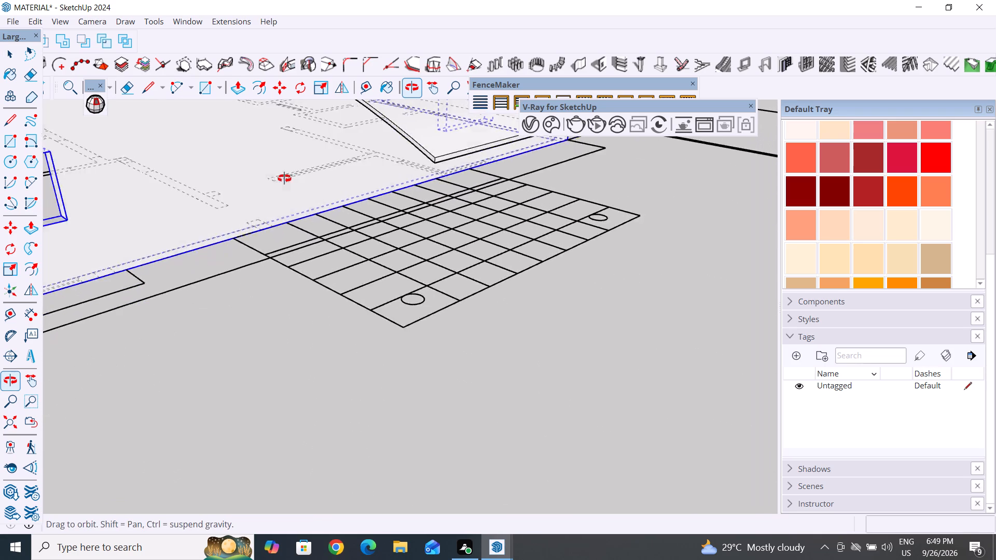
middle_drag(284, 178, 461, 202)
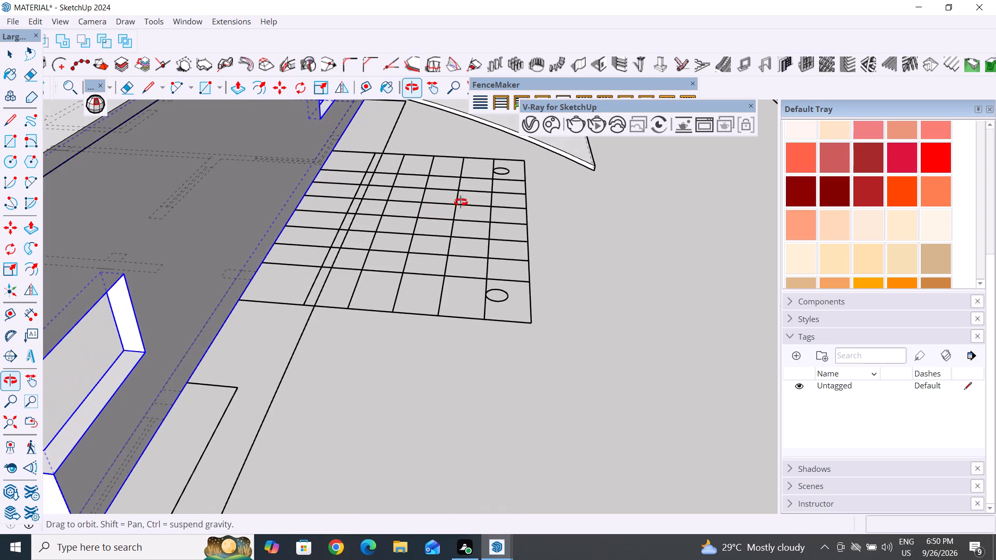
middle_drag(461, 202, 165, 155)
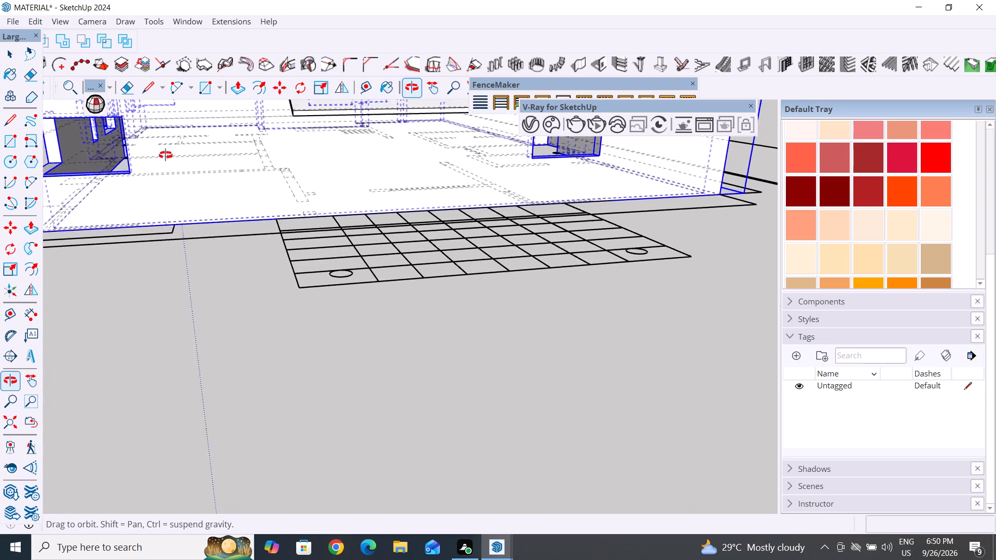
middle_drag(165, 155, 374, 232)
scroll(257, 275, down, 4)
scroll(293, 180, up, 4)
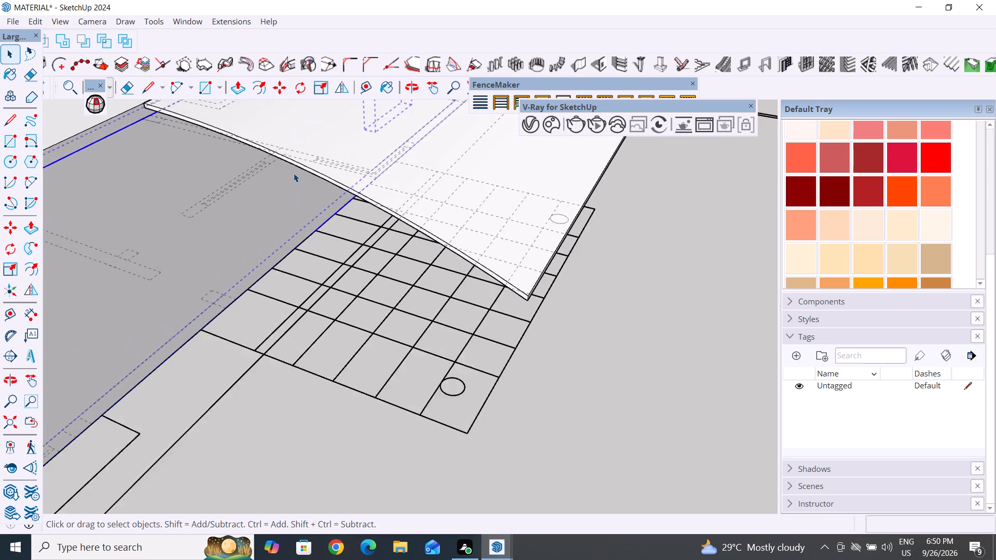
scroll(294, 173, up, 1)
middle_drag(338, 199, 385, 33)
scroll(347, 191, up, 1)
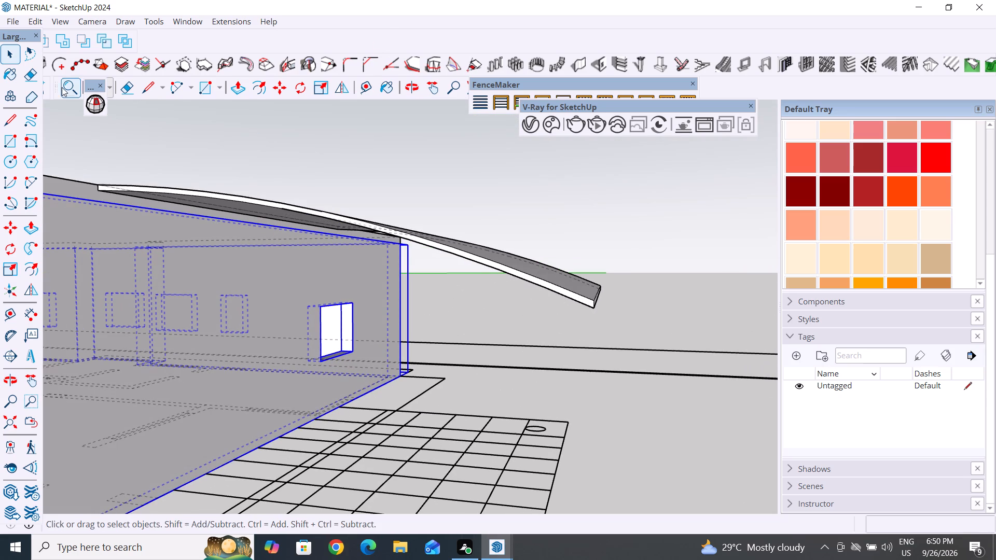
Draw a 9" by 13' 9" rectangle on the end wall's footprint, alongside the plan grid.
click(12, 141)
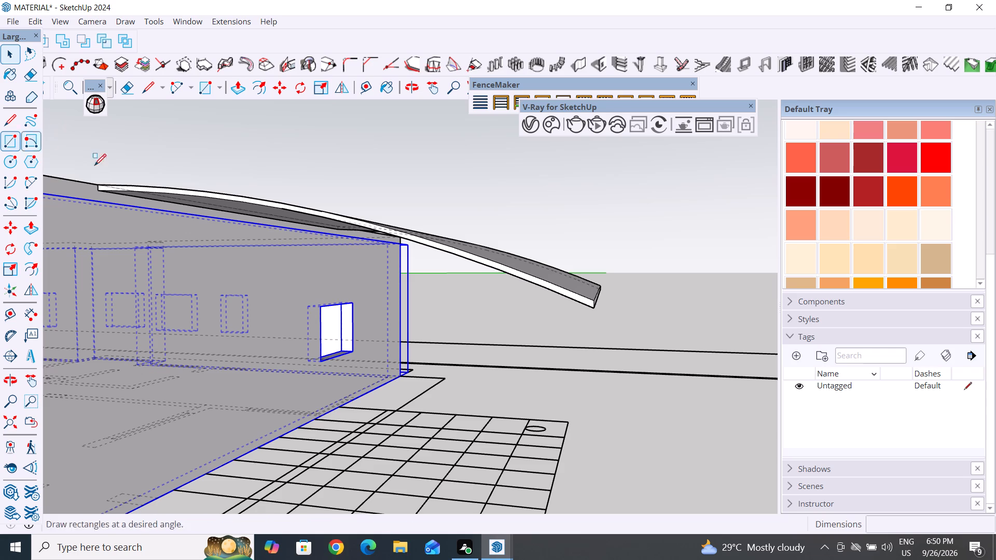
scroll(329, 420, up, 6)
middle_drag(310, 430, 311, 435)
click(292, 417)
scroll(407, 403, down, 3)
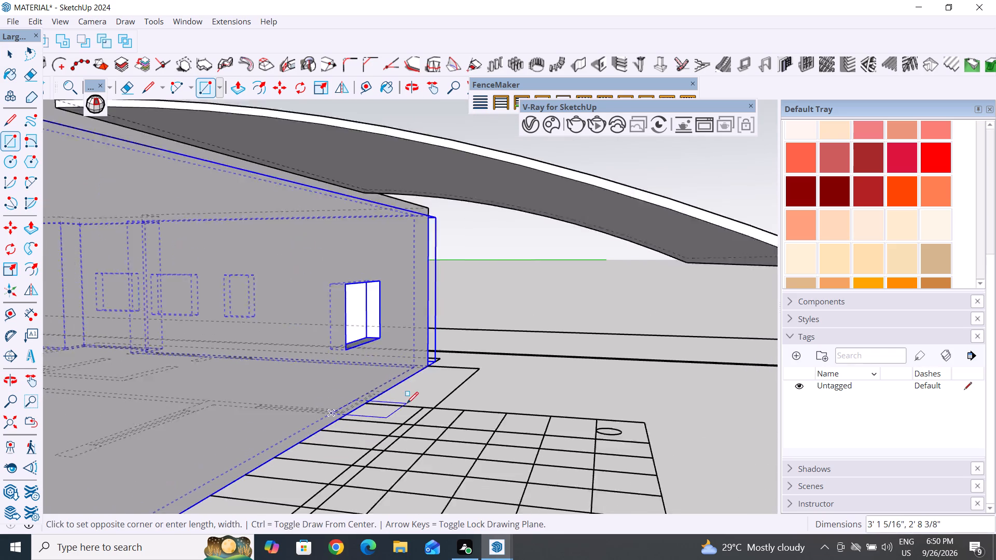
scroll(407, 403, down, 8)
scroll(305, 444, up, 17)
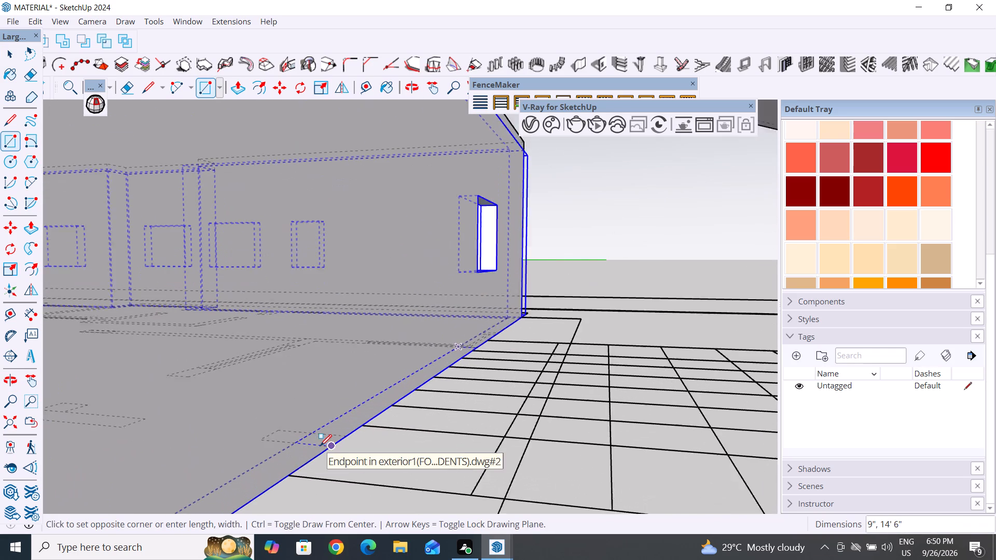
click(351, 436)
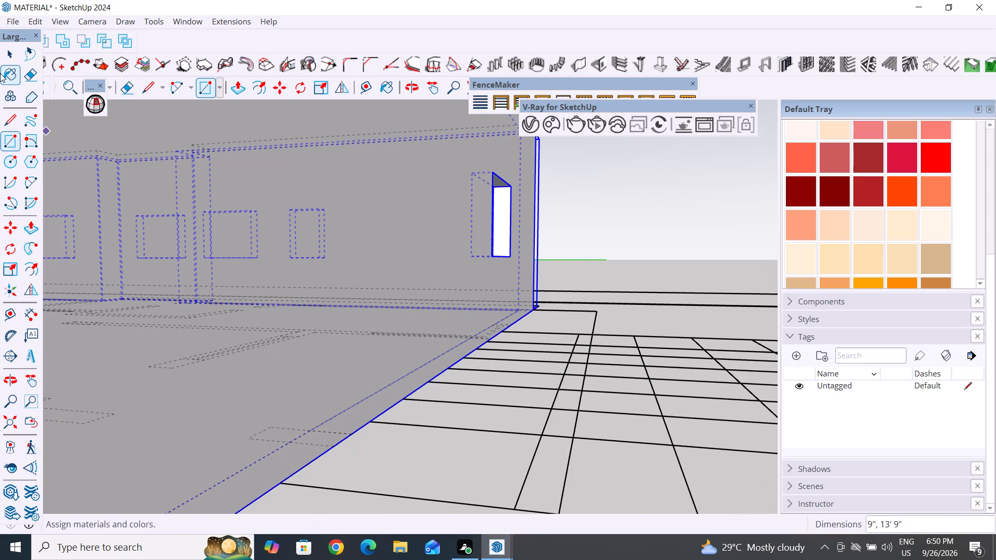
Push/Pull the rectangle up 10' to the top edge of the low wing's end wall.
click(16, 54)
click(242, 92)
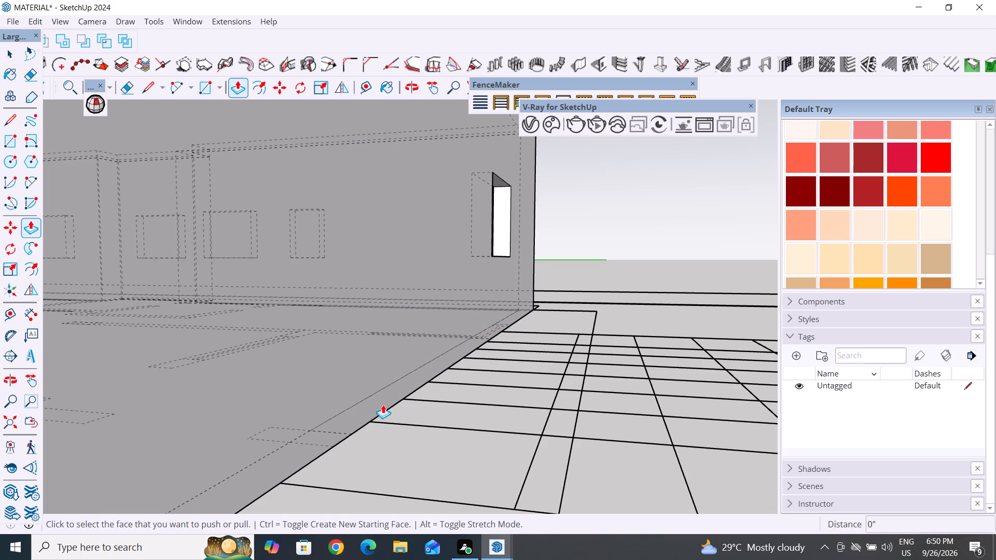
click(385, 400)
scroll(384, 282, down, 10)
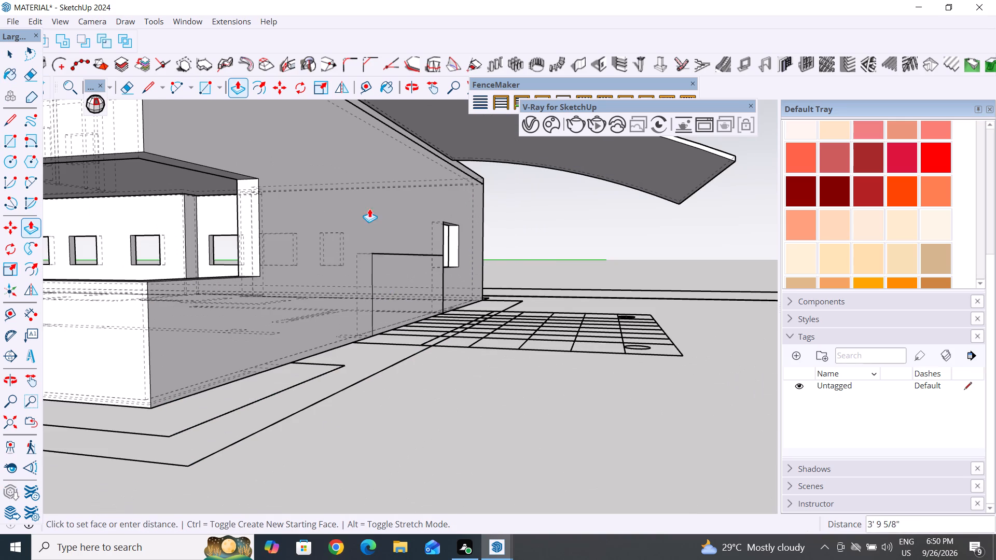
middle_drag(377, 132, 393, 156)
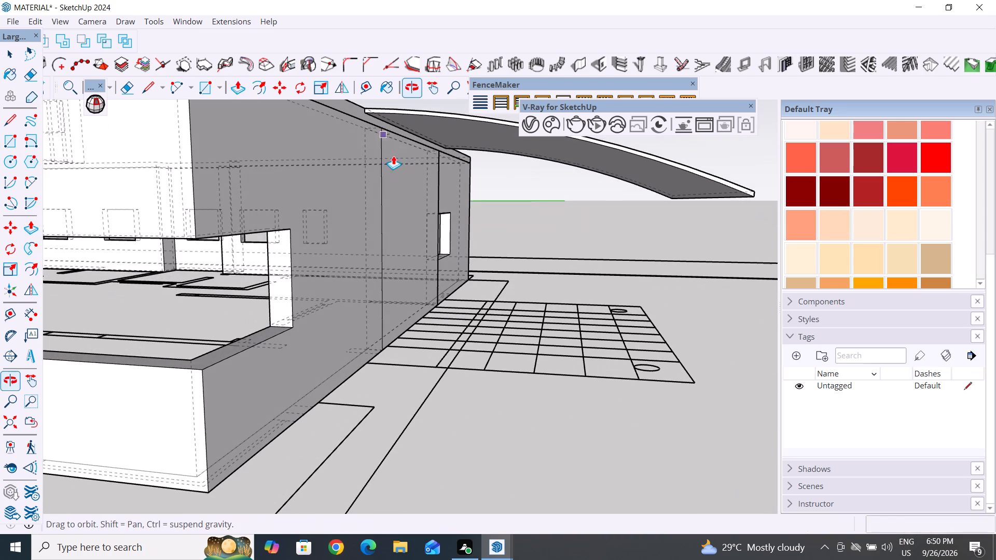
scroll(376, 126, up, 12)
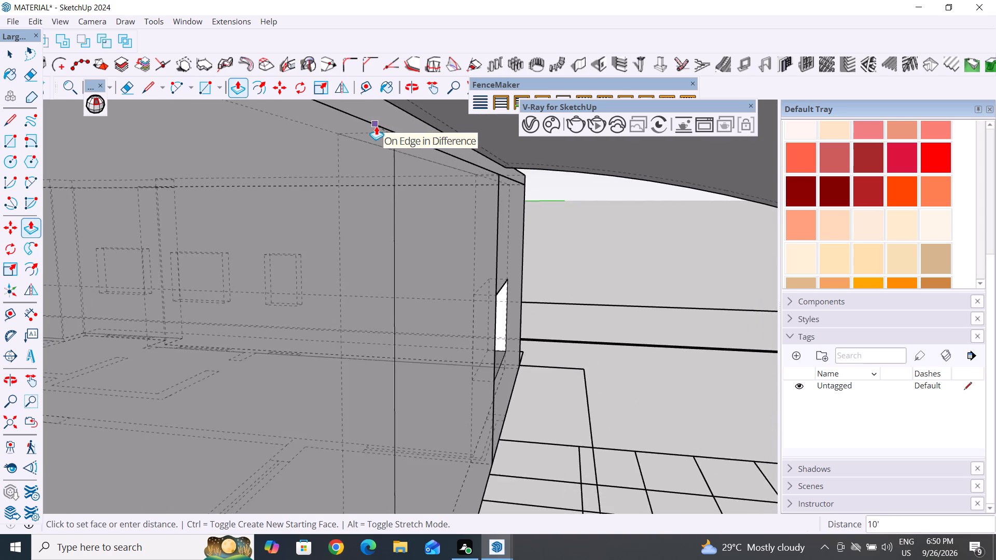
scroll(376, 126, up, 7)
middle_drag(386, 143, 367, 188)
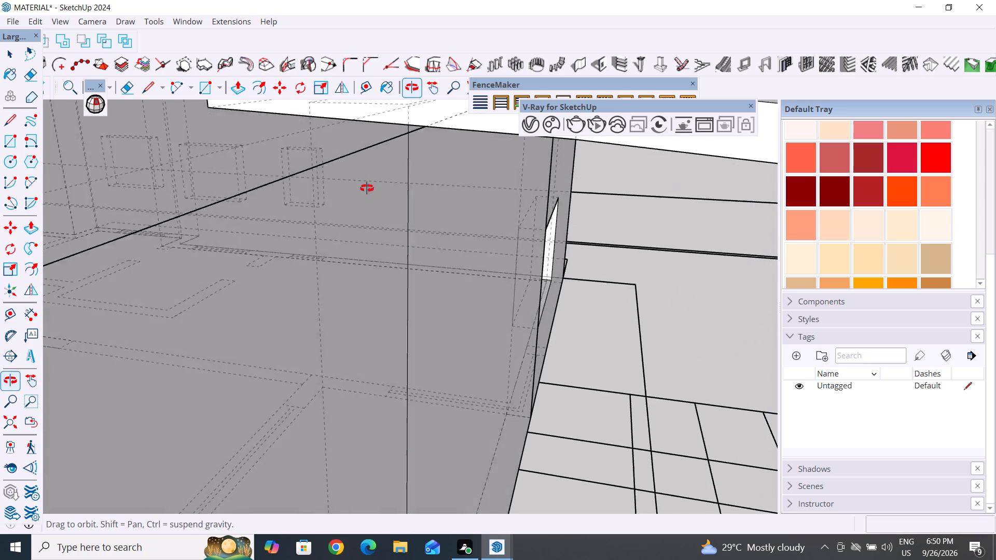
middle_drag(367, 188, 364, 184)
click(408, 127)
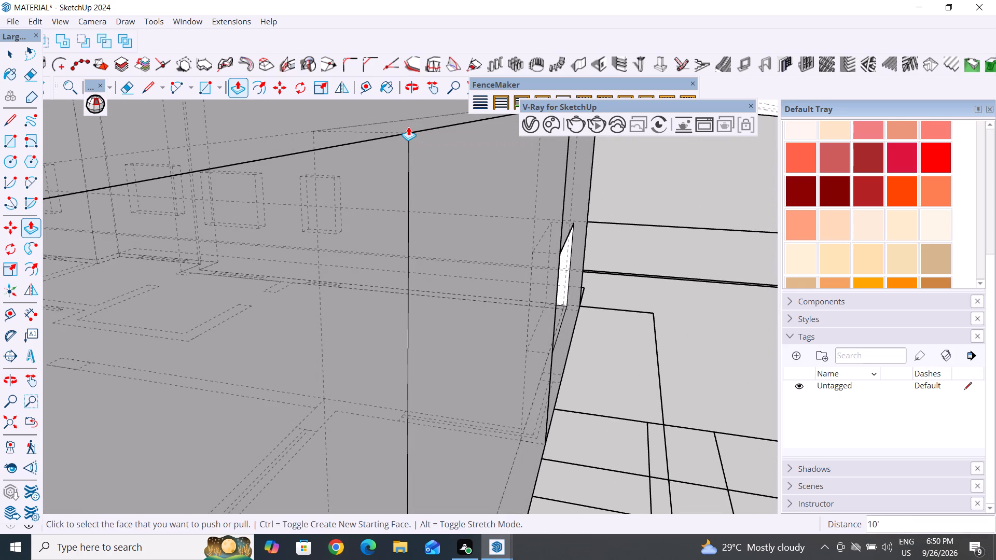
Thicken the block through the end wall by pulling its outer face outward and its inner face inward about 1' 6".
click(470, 339)
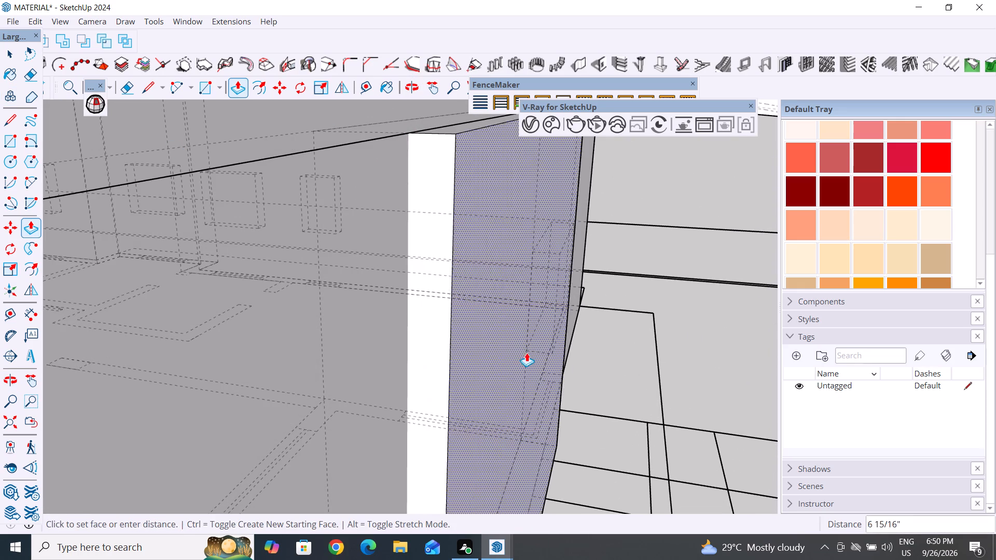
click(540, 361)
scroll(492, 209, down, 8)
middle_drag(422, 218, 384, 238)
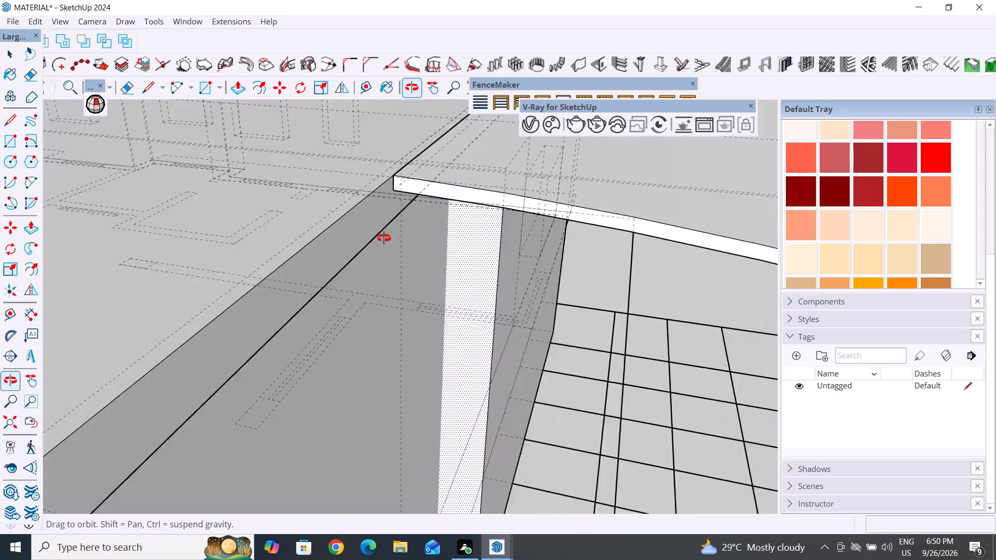
middle_drag(384, 238, 709, 141)
click(250, 333)
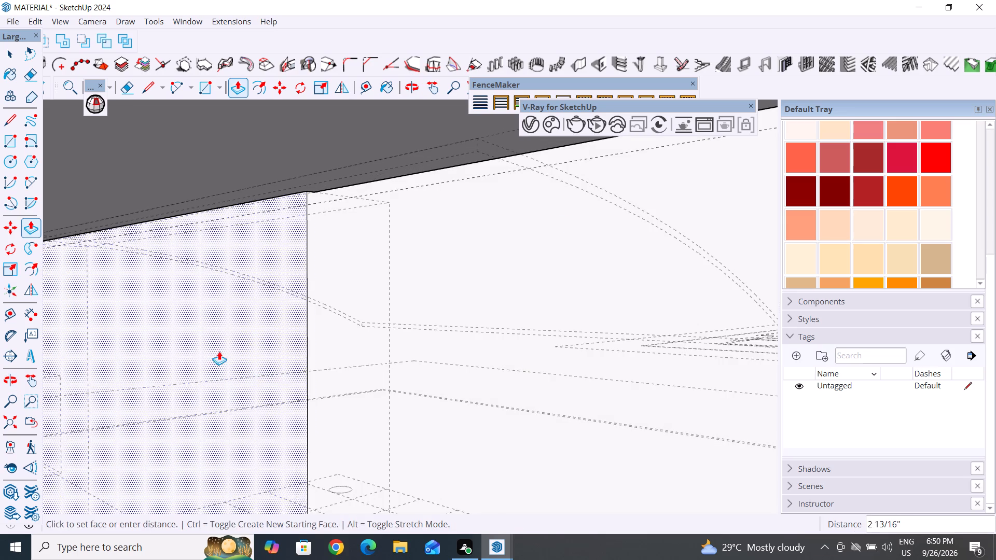
click(168, 372)
Select the whole block in the end wall, make it a group, and deselect it.
scroll(283, 312, down, 13)
middle_drag(365, 318, 330, 334)
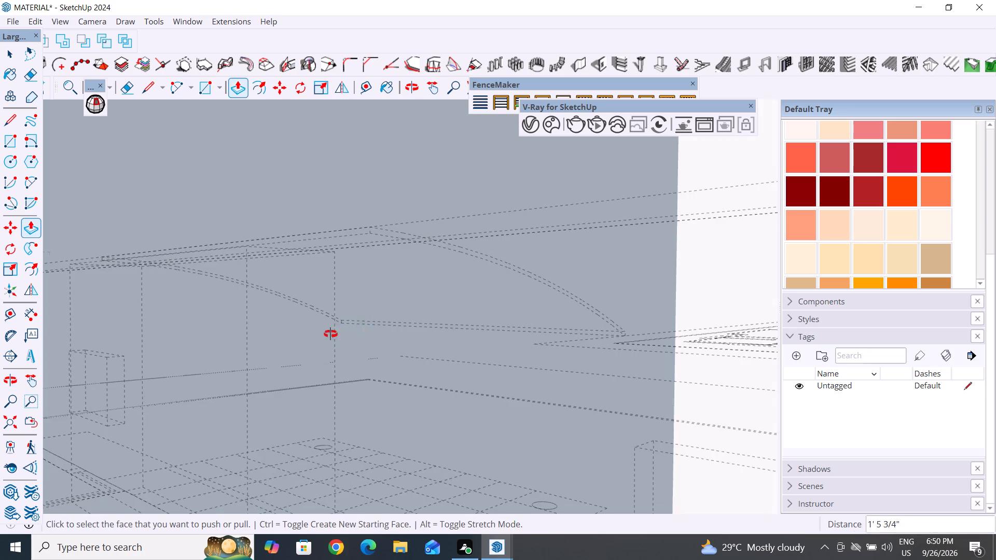
middle_drag(330, 334, 41, 353)
scroll(269, 263, down, 16)
scroll(576, 432, down, 3)
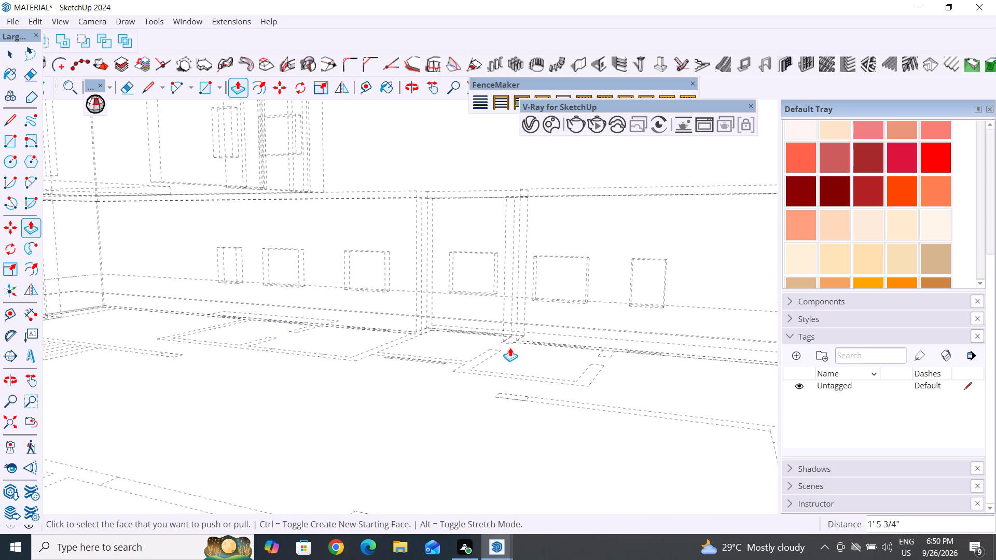
scroll(510, 347, down, 6)
scroll(479, 285, down, 18)
middle_drag(623, 345, 464, 359)
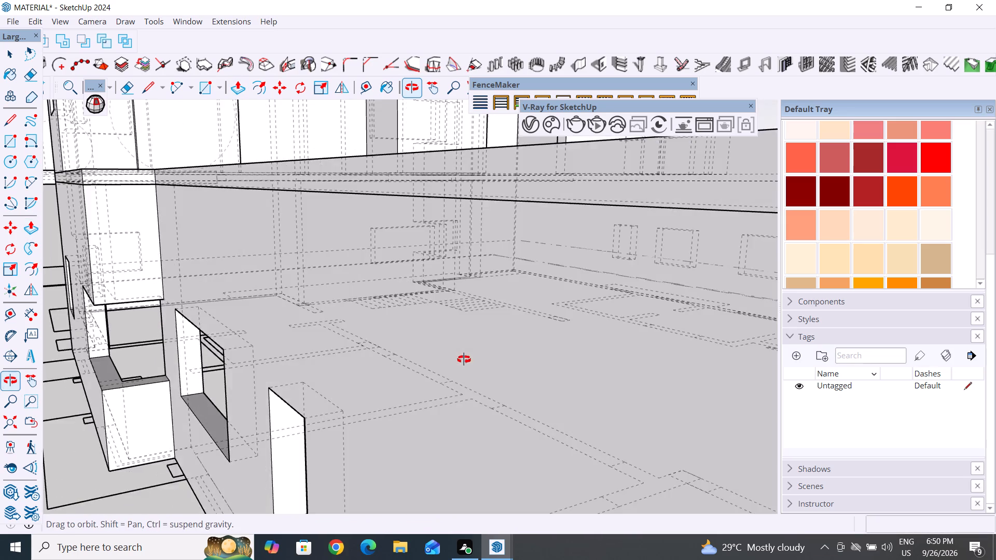
middle_drag(464, 359, 361, 323)
scroll(390, 281, down, 14)
middle_drag(455, 385, 519, 422)
click(10, 53)
scroll(173, 410, down, 6)
middle_drag(163, 436, 250, 432)
scroll(583, 412, up, 6)
triple_click(486, 358)
right_click(486, 358)
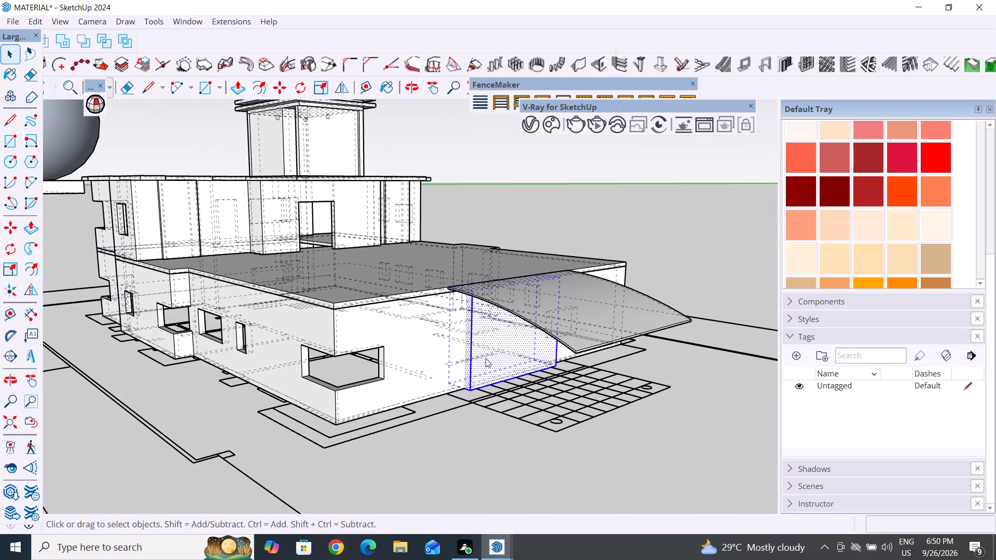
click(555, 137)
click(511, 449)
Inspect the grouped block under the curved roof from the front side, and hide back edges.
middle_drag(439, 444, 440, 445)
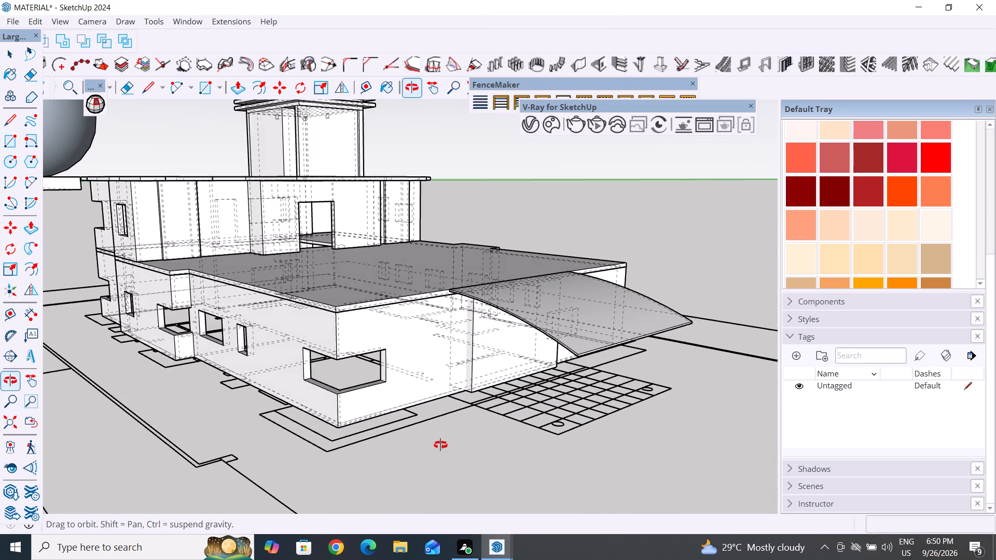
middle_drag(440, 445, 510, 435)
scroll(177, 468, down, 5)
middle_drag(190, 478, 259, 481)
scroll(620, 402, up, 2)
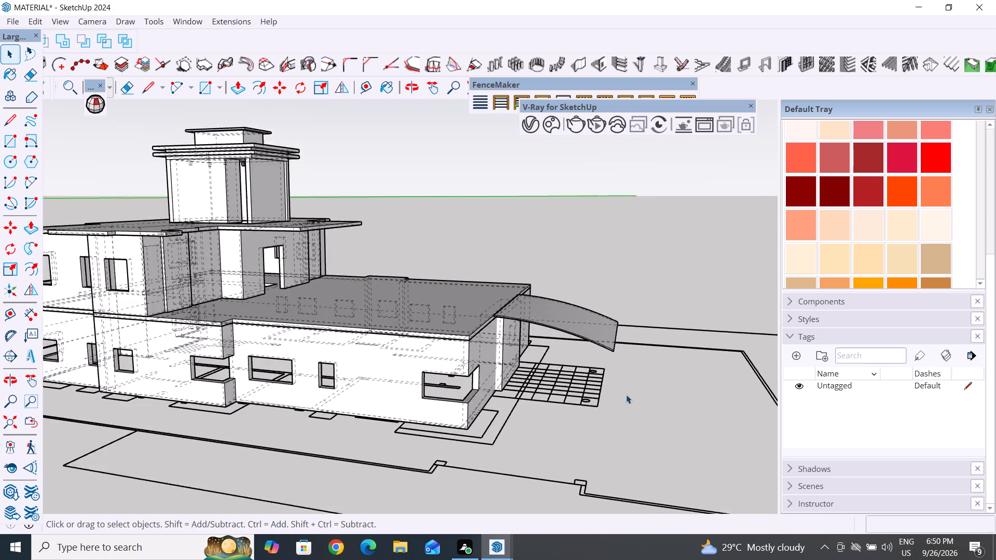
scroll(626, 395, up, 7)
click(668, 397)
key(k)
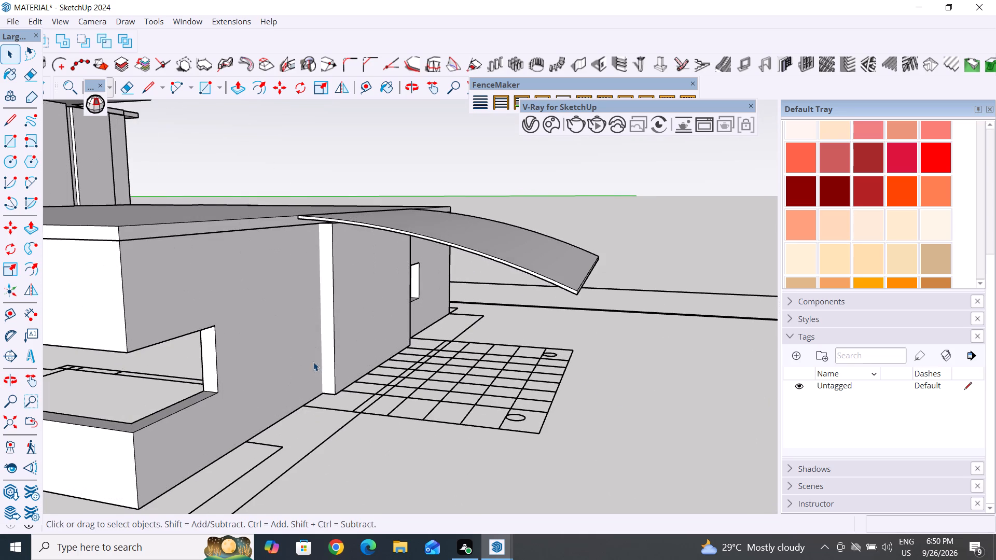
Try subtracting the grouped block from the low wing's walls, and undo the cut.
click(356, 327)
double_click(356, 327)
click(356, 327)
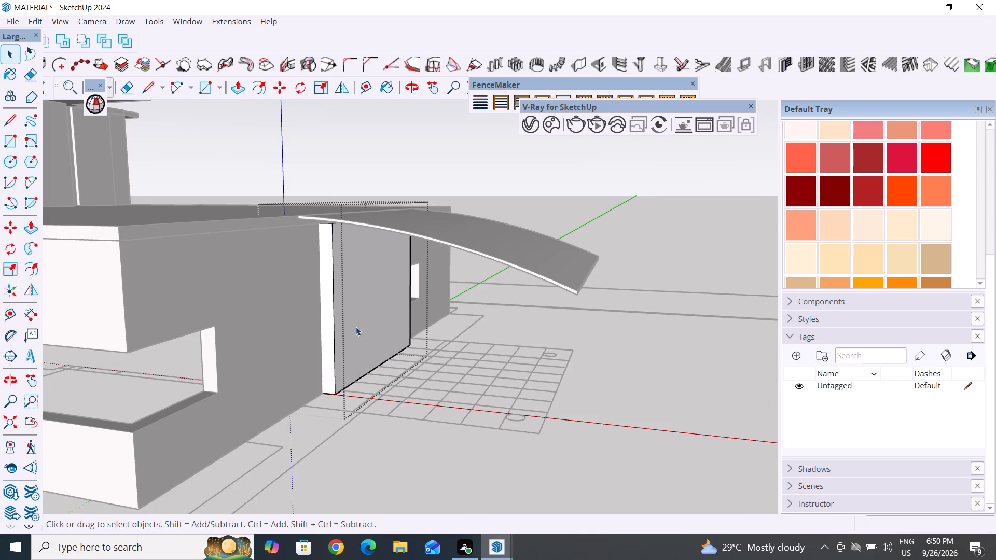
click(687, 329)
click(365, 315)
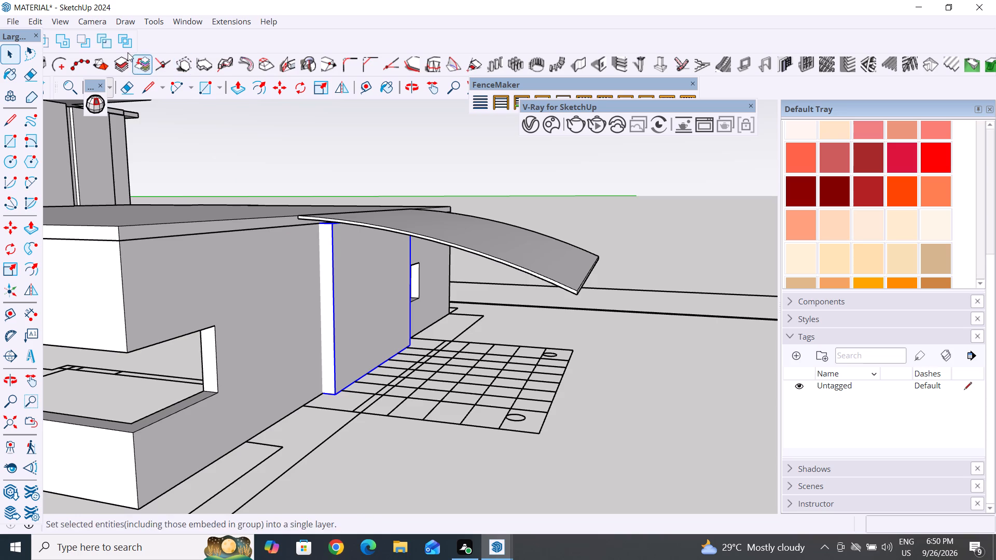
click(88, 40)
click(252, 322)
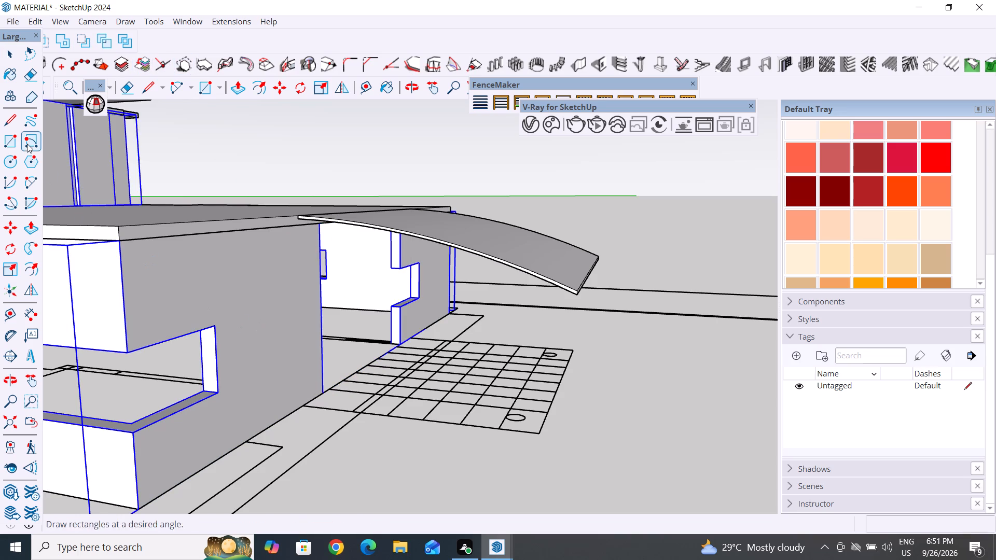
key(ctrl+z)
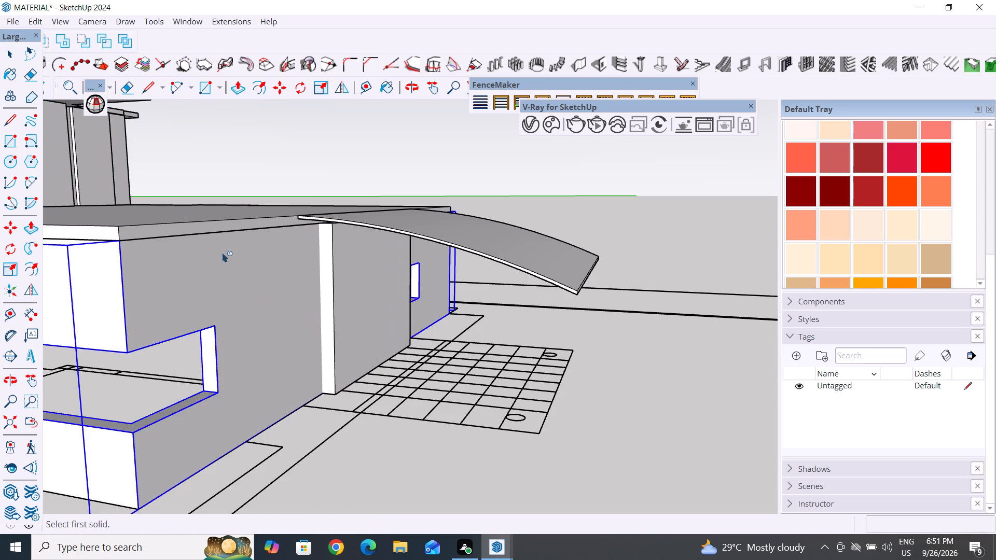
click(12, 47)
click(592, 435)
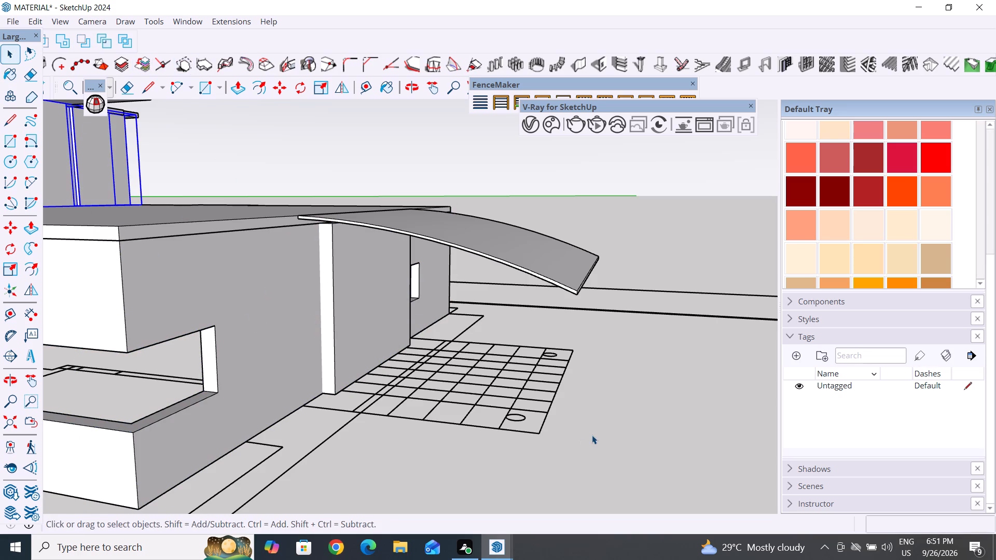
Inspect the block and the adjacent window opening from outside the end wall, with back edges shown.
middle_drag(631, 397, 397, 425)
middle_drag(481, 385, 164, 363)
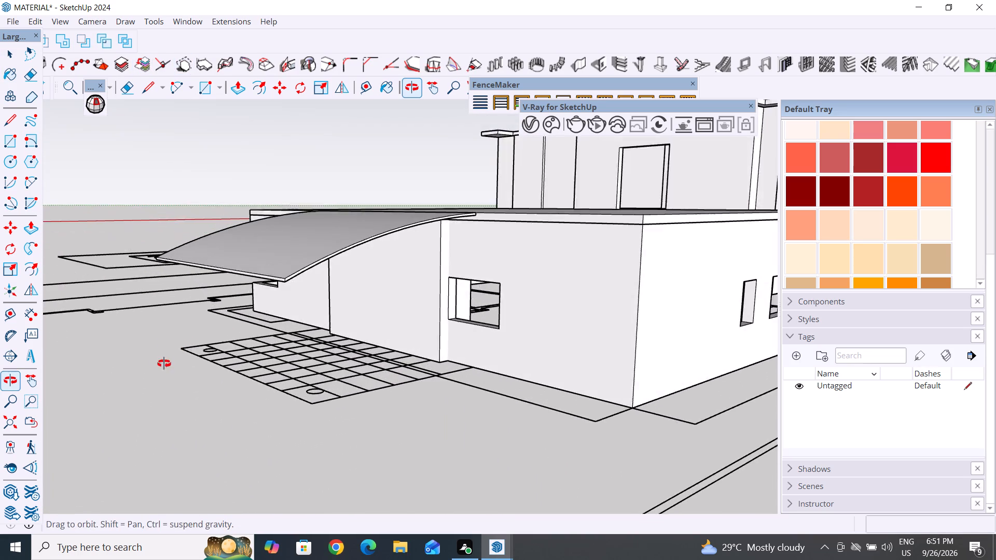
middle_drag(164, 363, 174, 369)
scroll(419, 334, up, 2)
key(k)
scroll(476, 333, up, 3)
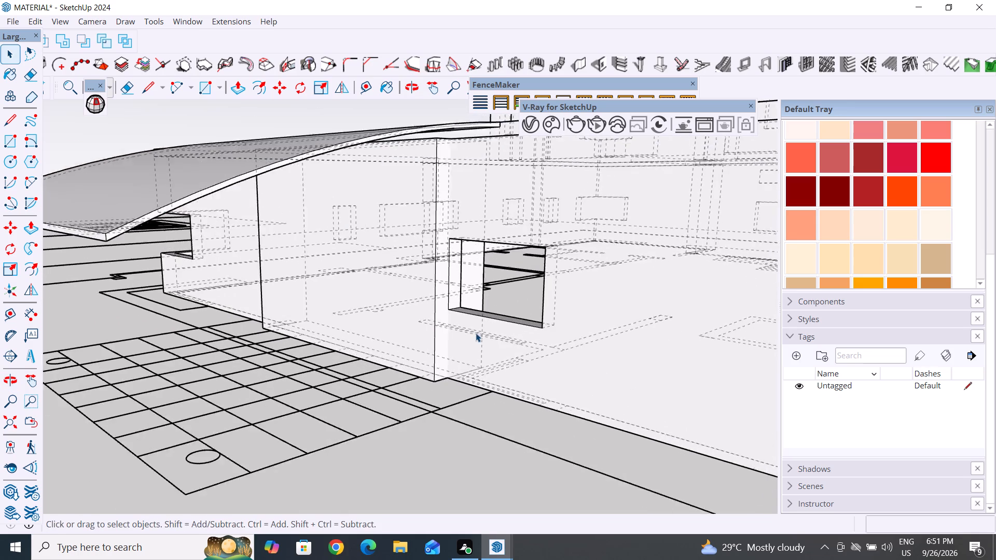
scroll(476, 333, up, 7)
middle_drag(466, 410, 473, 481)
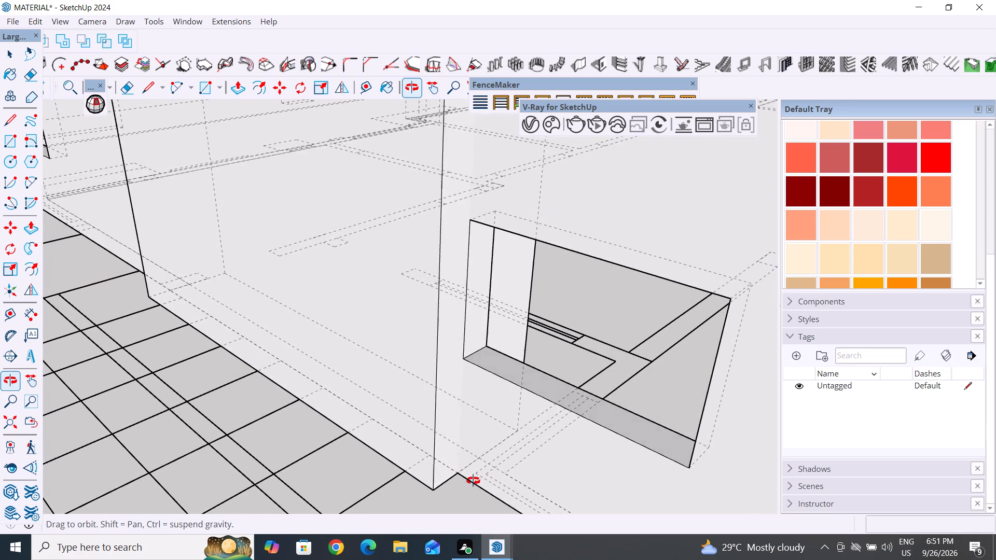
middle_drag(473, 481, 442, 453)
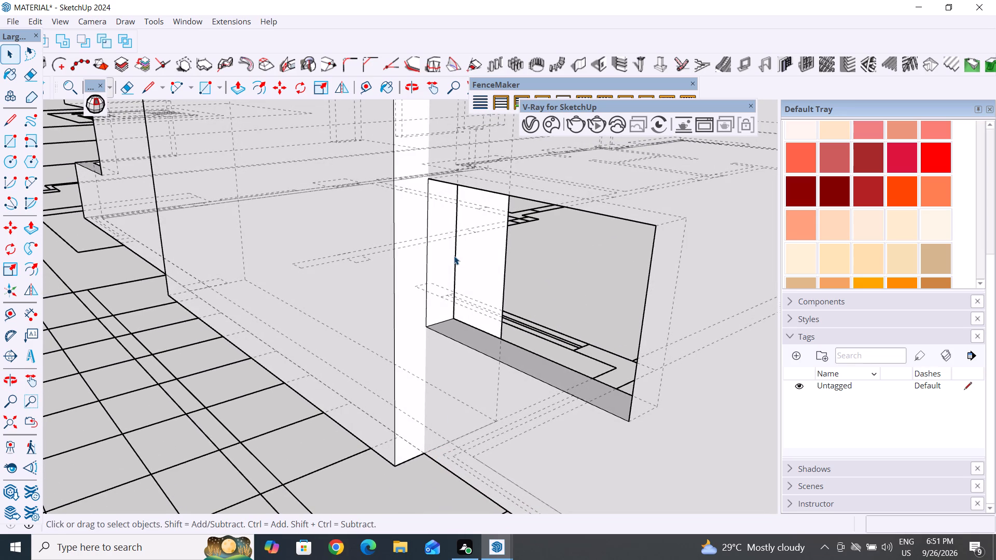
Undo the last grouping of the end-wall block, select the whole block again, and make it a group.
key(ctrl+z)
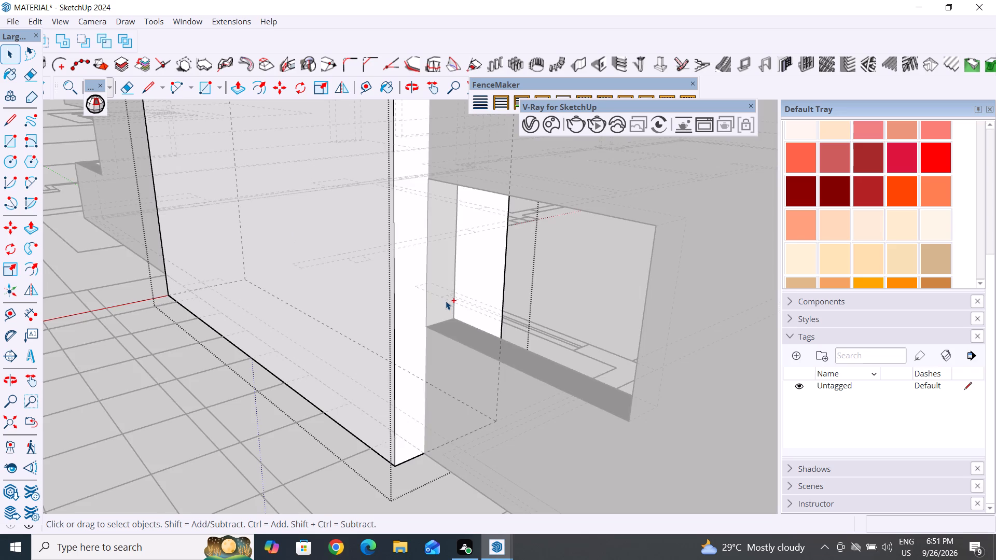
key(ctrl+z)
key(ctrl+z)
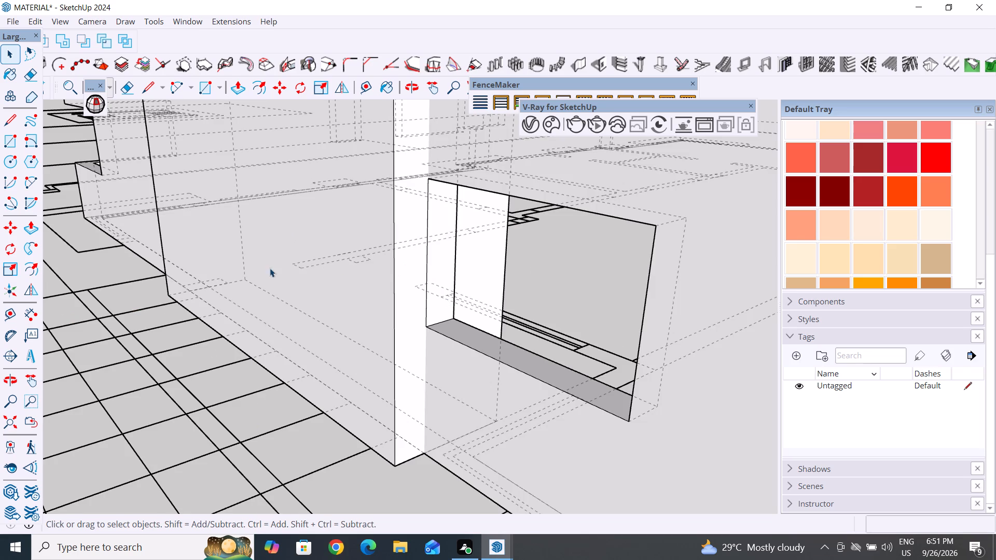
double_click(75, 393)
click(344, 329)
double_click(550, 282)
triple_click(376, 280)
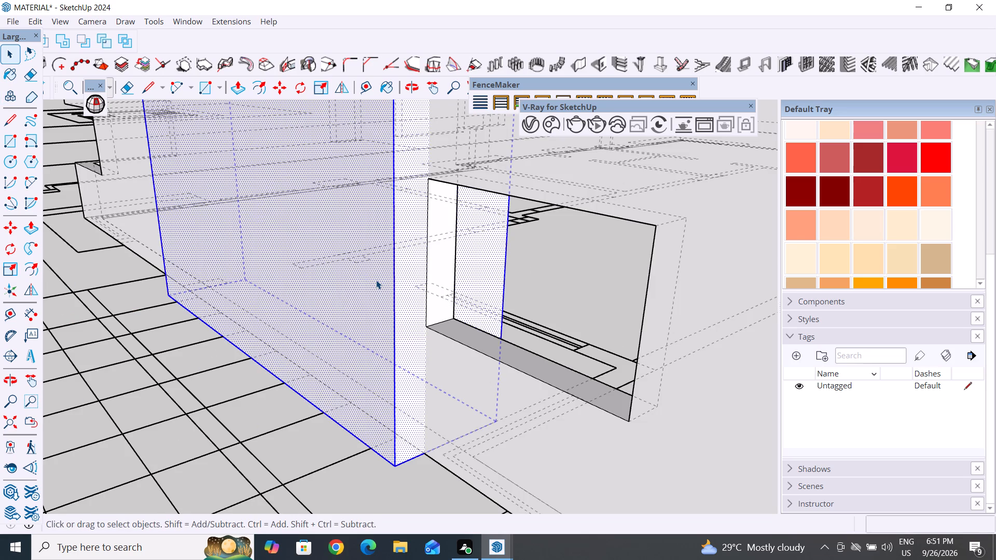
click(376, 280)
right_click(376, 280)
click(433, 124)
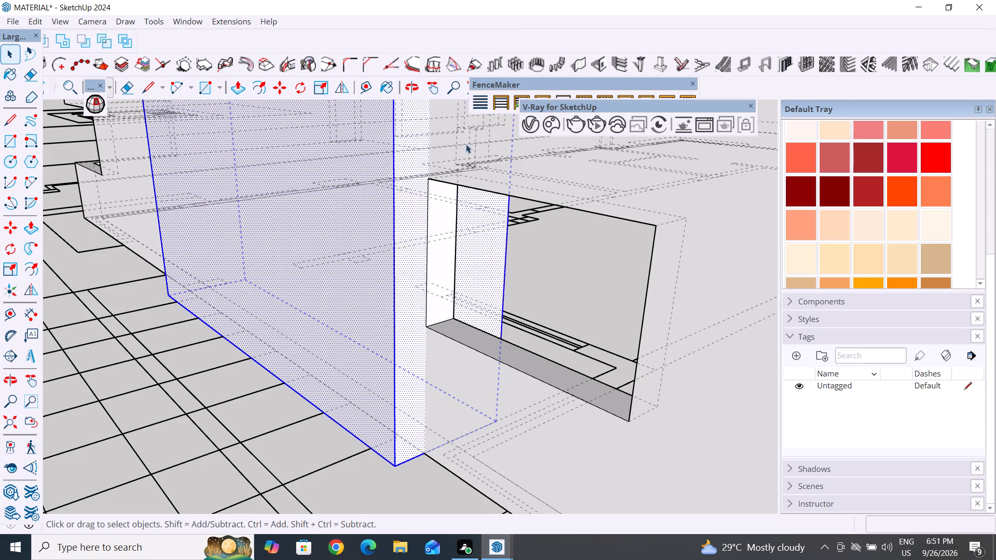
click(563, 260)
click(386, 288)
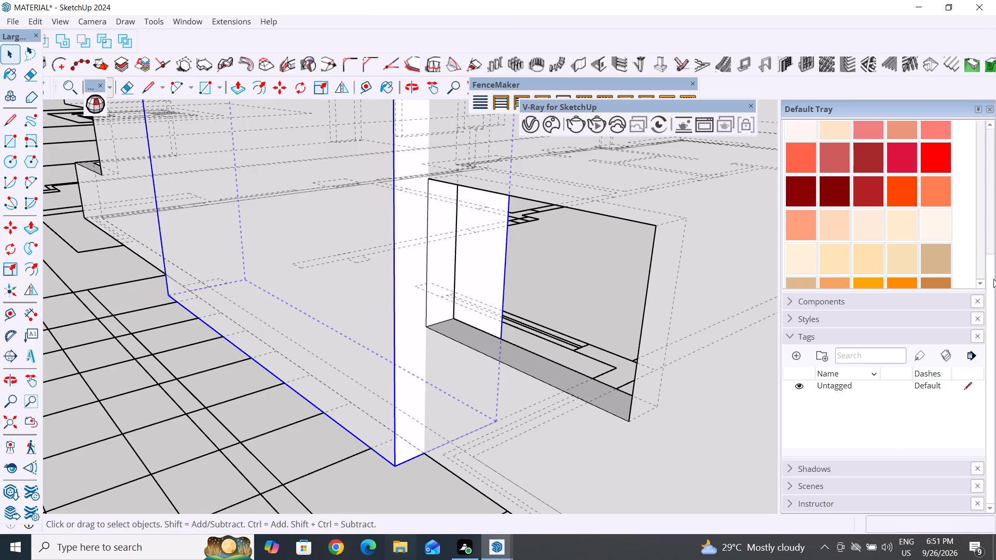
Subtract the regrouped block from the low wing's walls to form the opening beneath the curved roof.
scroll(340, 445, down, 6)
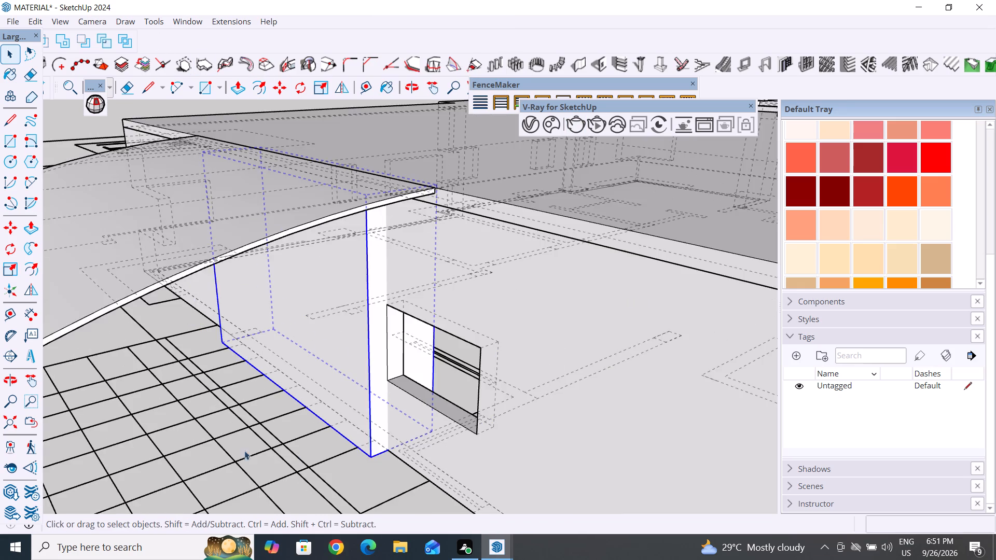
middle_drag(233, 470, 338, 435)
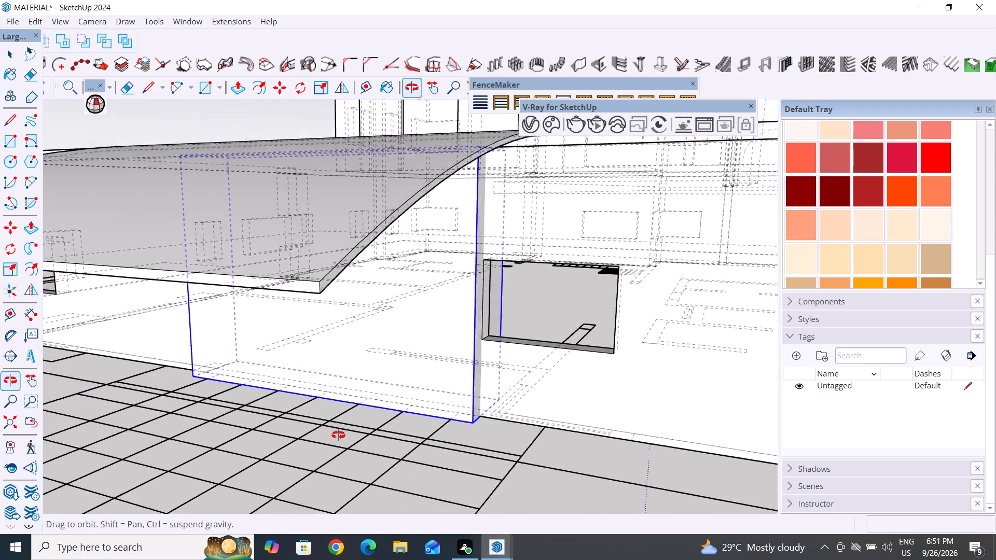
middle_drag(338, 435, 330, 442)
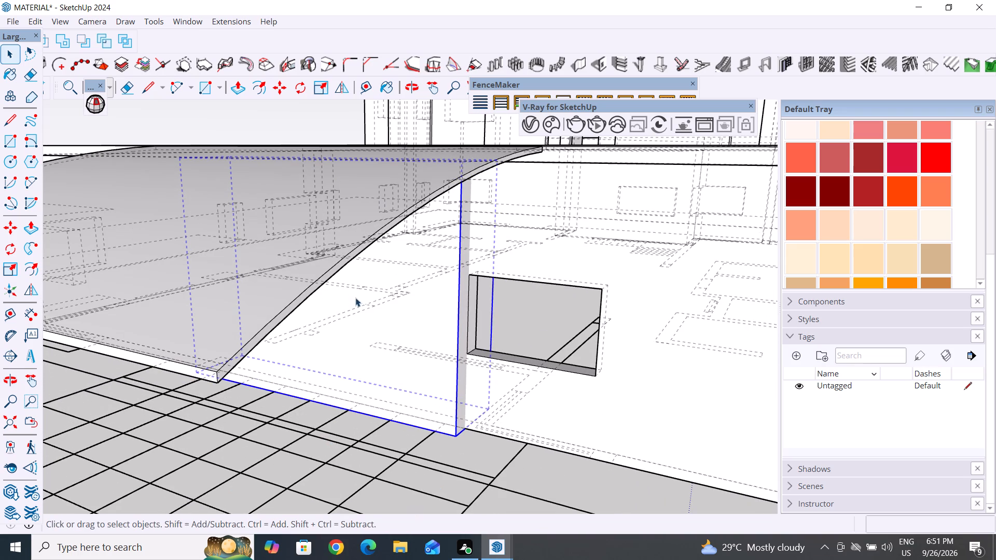
click(76, 35)
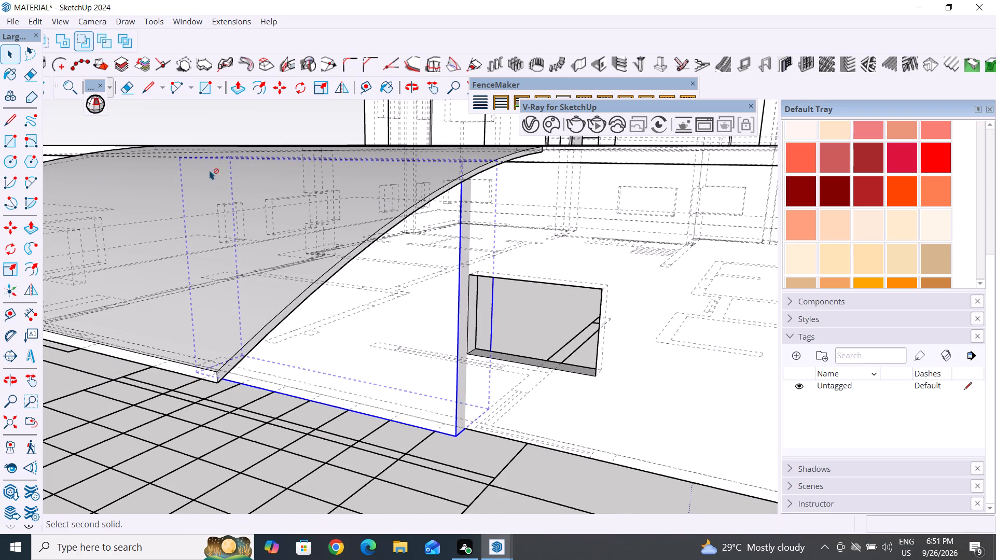
click(656, 431)
scroll(467, 354, down, 5)
middle_drag(437, 419, 701, 292)
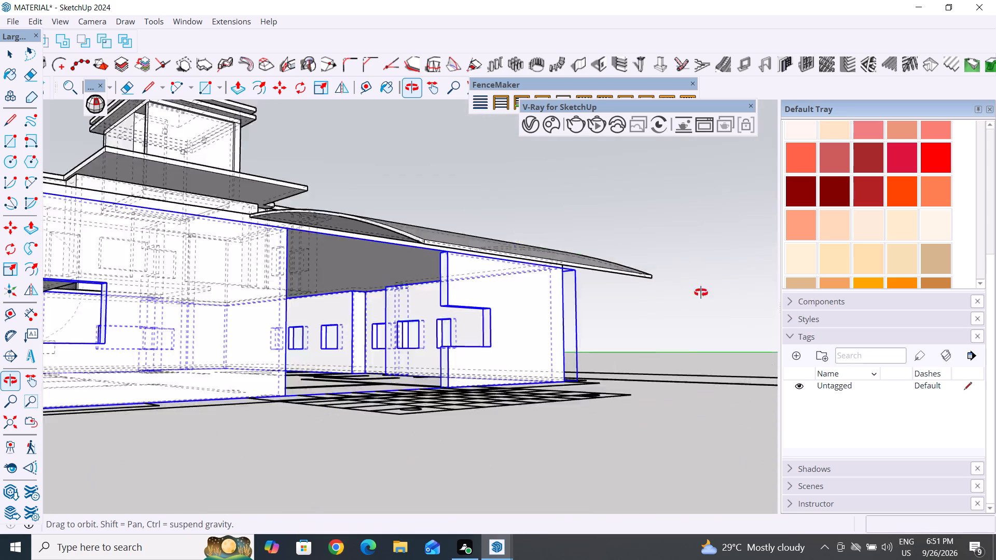
middle_drag(701, 292, 287, 405)
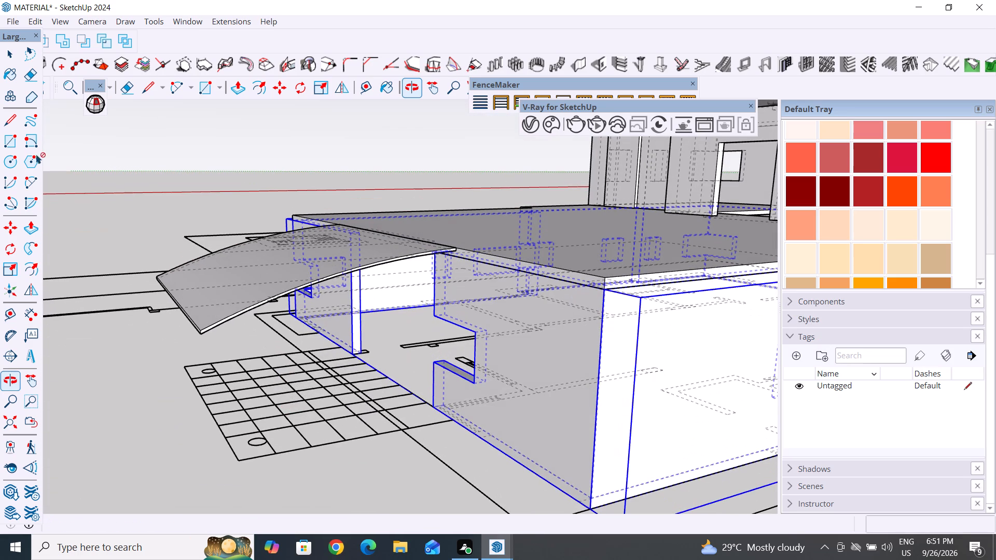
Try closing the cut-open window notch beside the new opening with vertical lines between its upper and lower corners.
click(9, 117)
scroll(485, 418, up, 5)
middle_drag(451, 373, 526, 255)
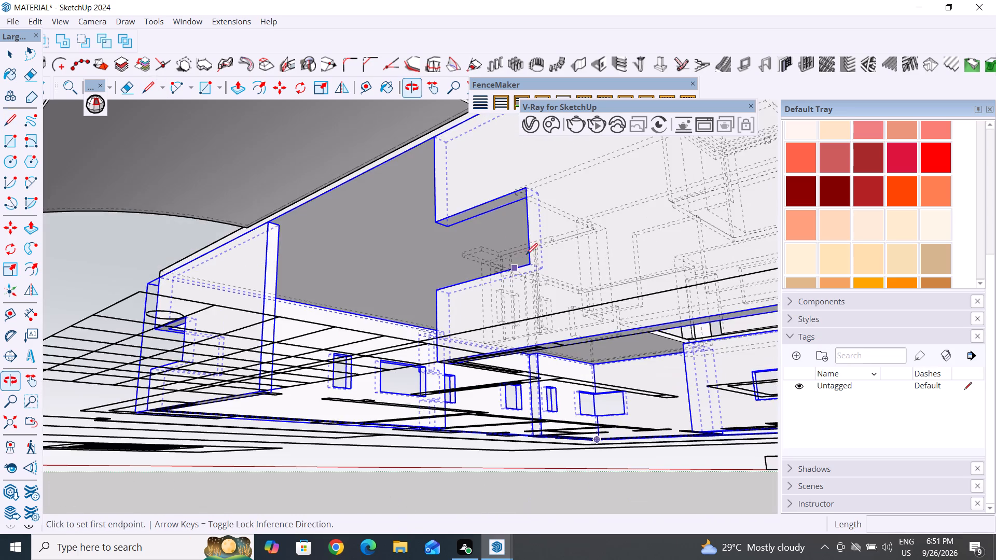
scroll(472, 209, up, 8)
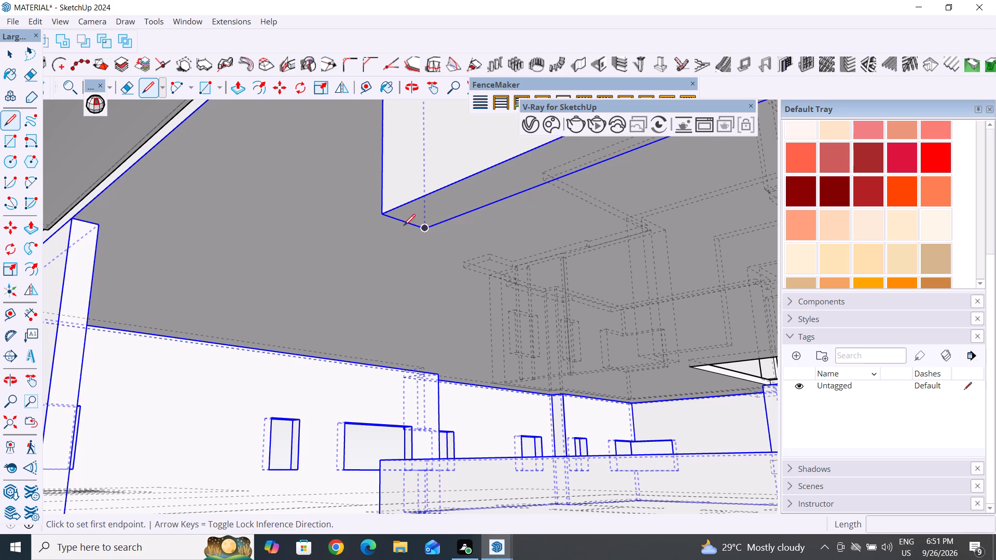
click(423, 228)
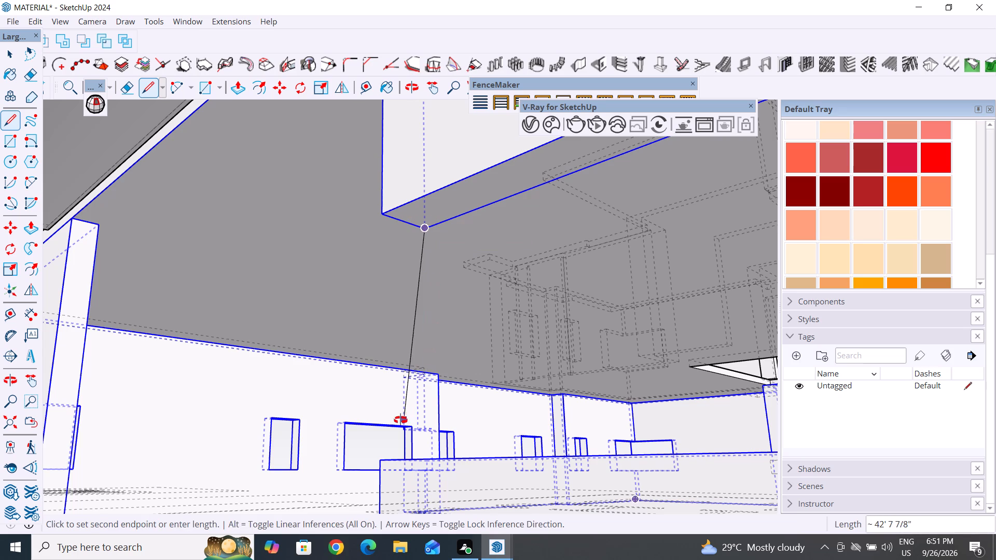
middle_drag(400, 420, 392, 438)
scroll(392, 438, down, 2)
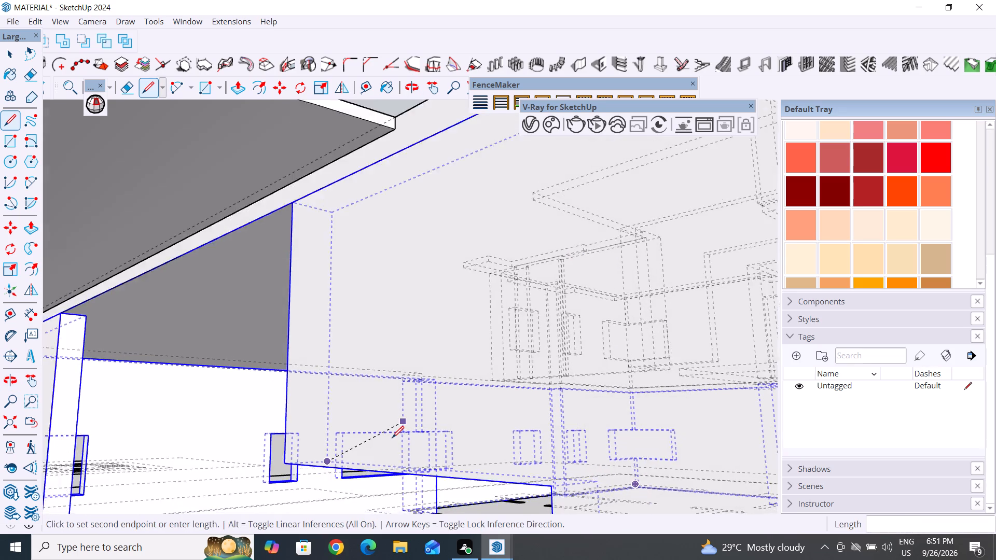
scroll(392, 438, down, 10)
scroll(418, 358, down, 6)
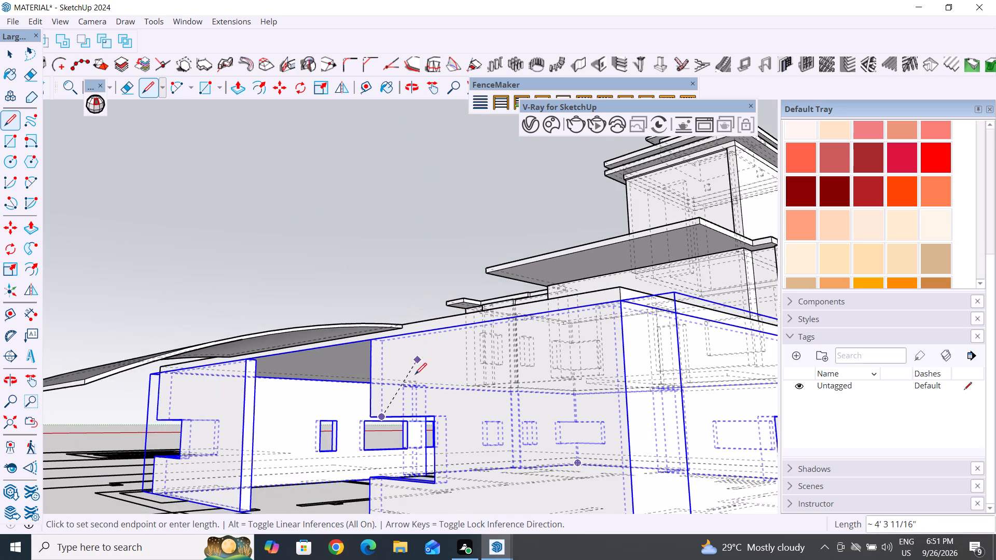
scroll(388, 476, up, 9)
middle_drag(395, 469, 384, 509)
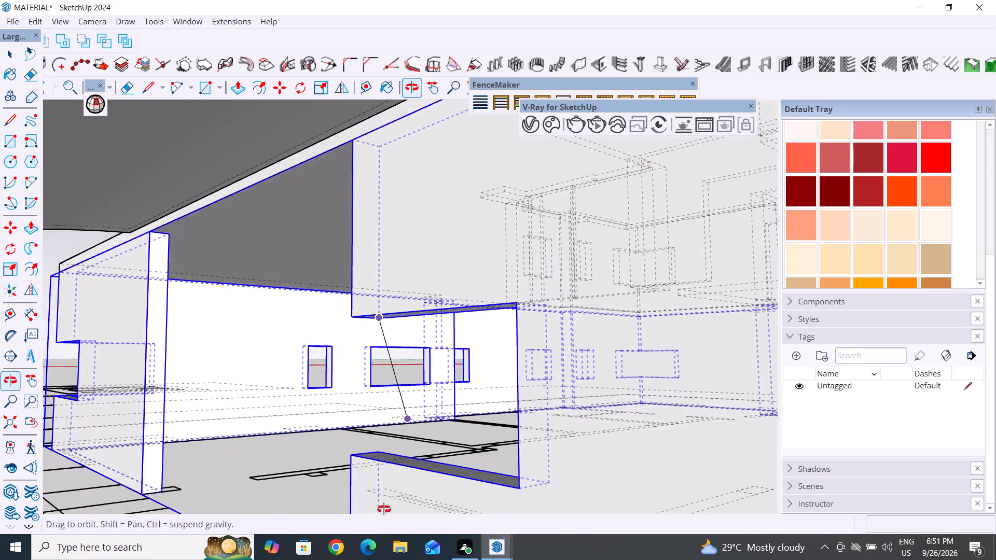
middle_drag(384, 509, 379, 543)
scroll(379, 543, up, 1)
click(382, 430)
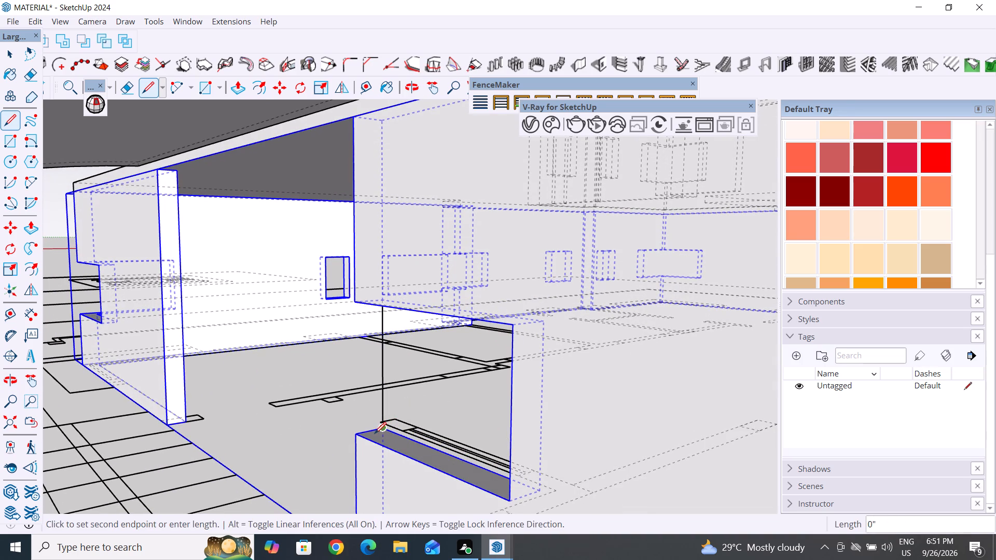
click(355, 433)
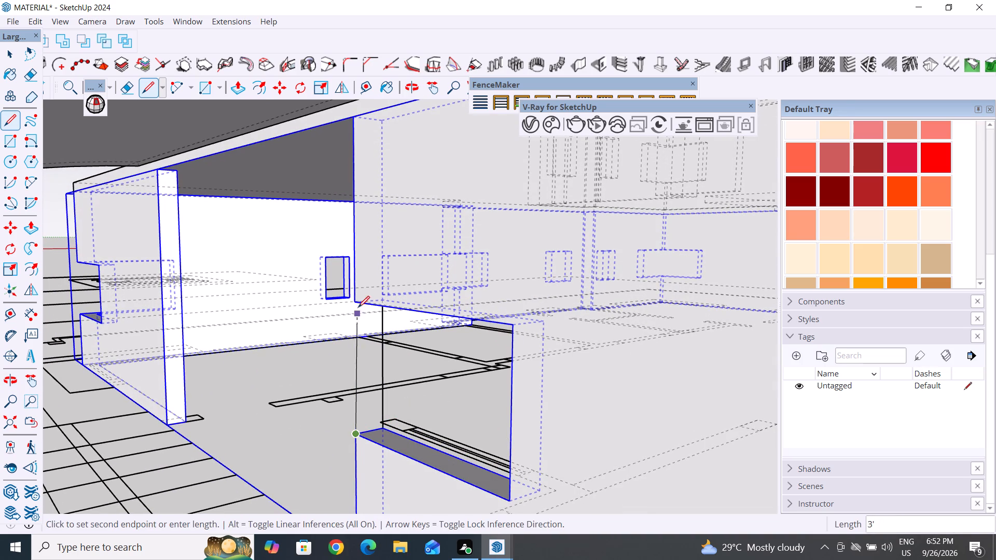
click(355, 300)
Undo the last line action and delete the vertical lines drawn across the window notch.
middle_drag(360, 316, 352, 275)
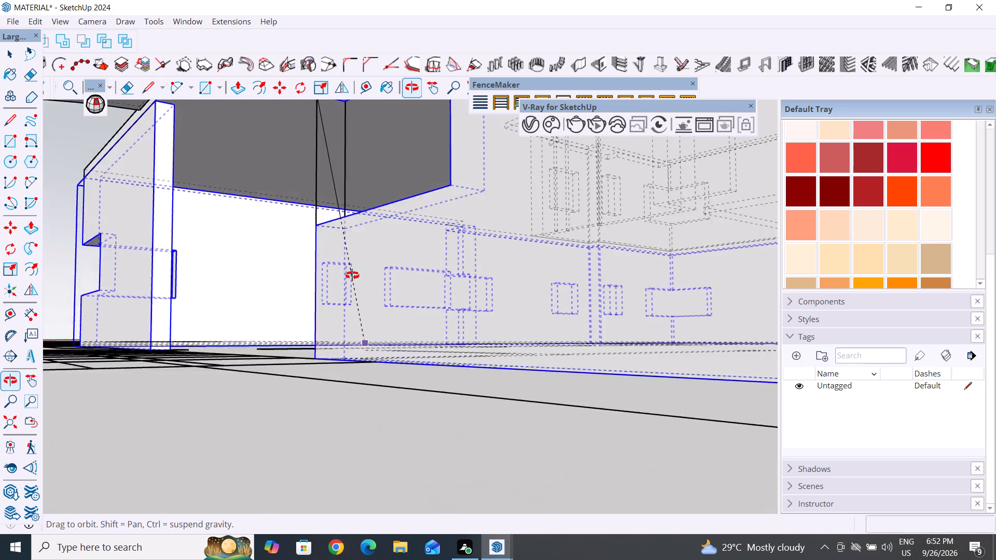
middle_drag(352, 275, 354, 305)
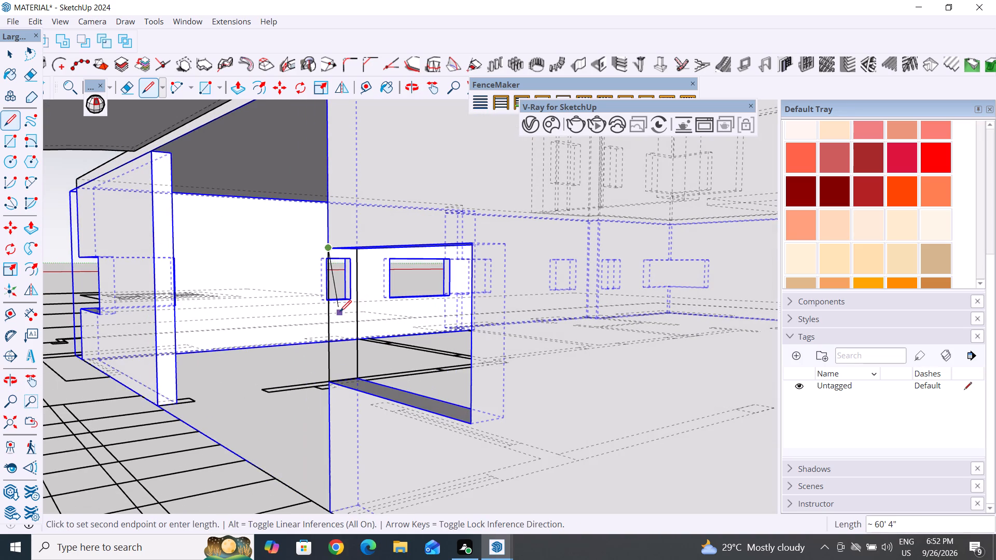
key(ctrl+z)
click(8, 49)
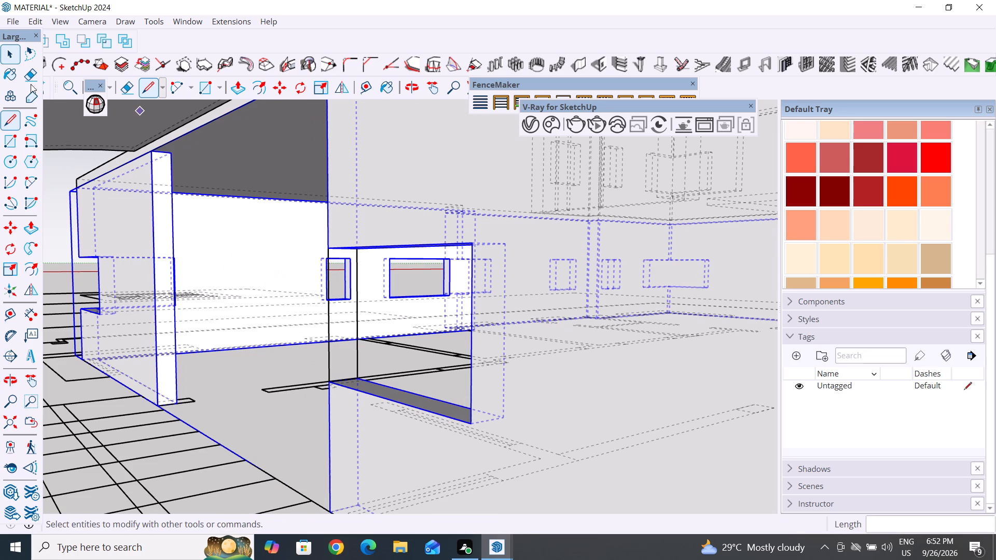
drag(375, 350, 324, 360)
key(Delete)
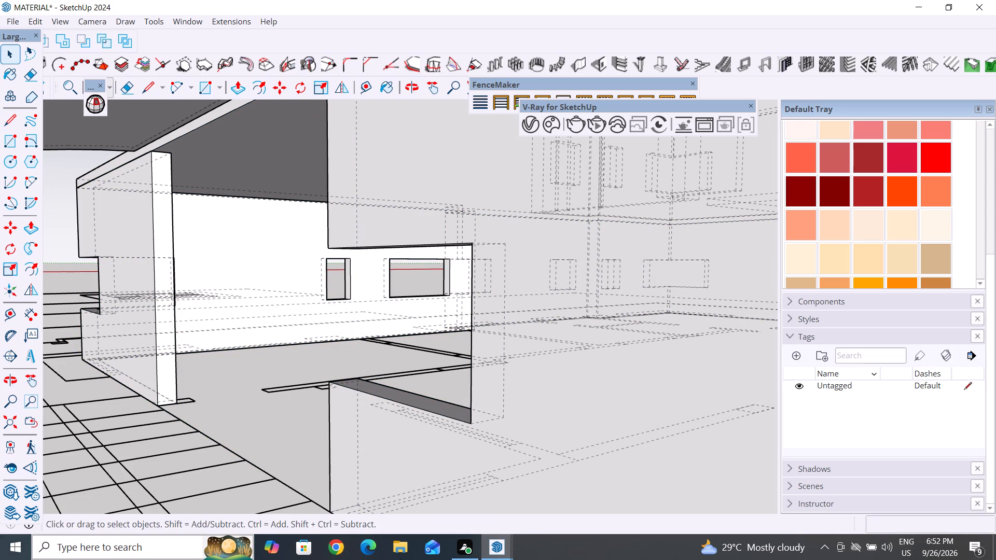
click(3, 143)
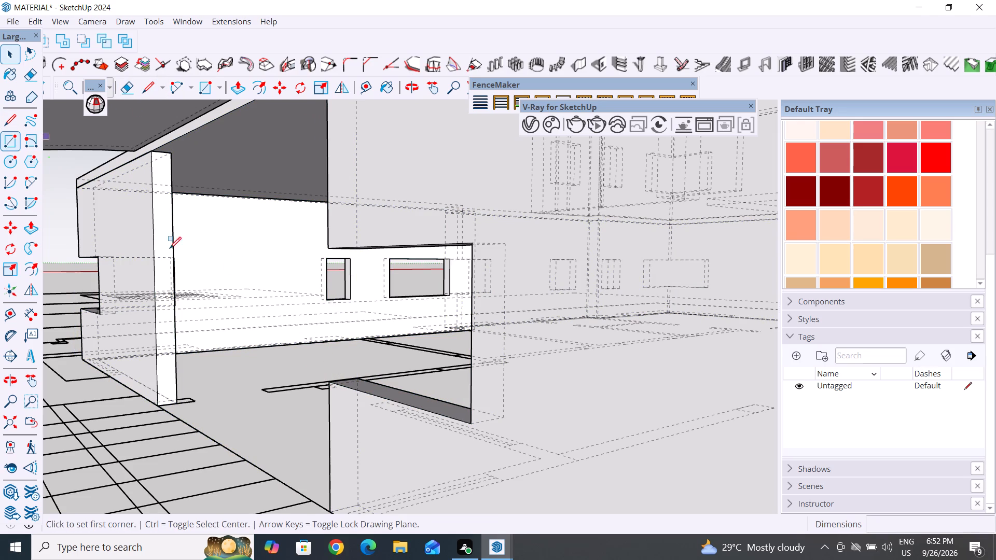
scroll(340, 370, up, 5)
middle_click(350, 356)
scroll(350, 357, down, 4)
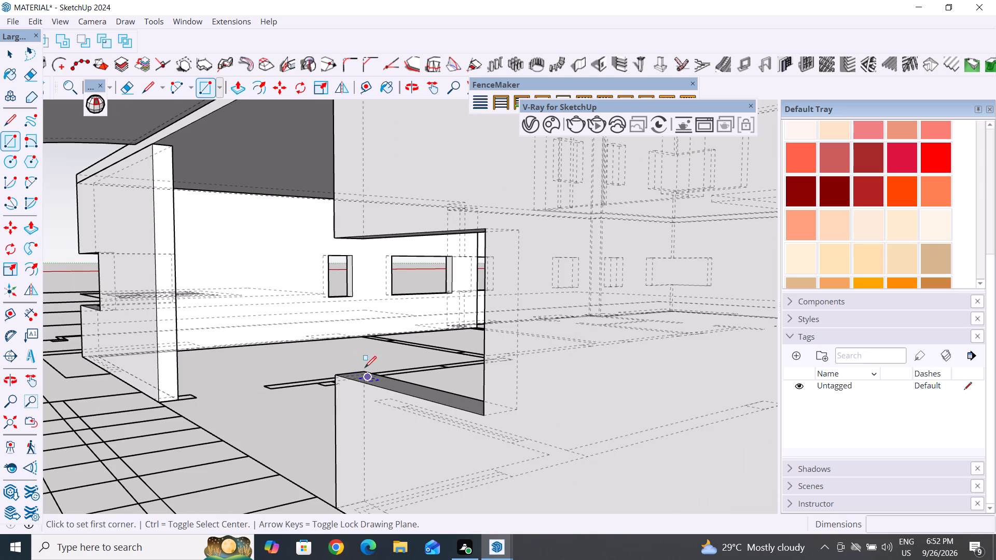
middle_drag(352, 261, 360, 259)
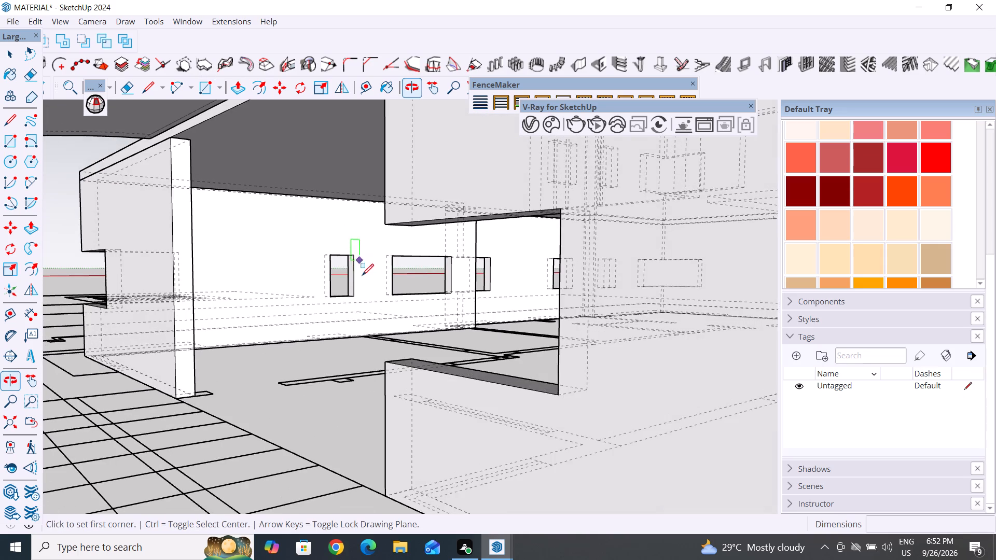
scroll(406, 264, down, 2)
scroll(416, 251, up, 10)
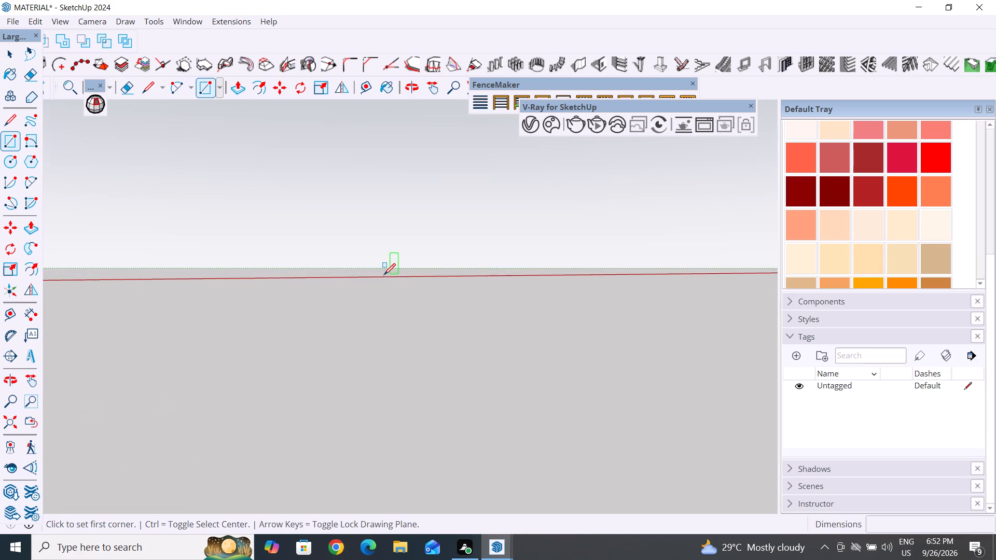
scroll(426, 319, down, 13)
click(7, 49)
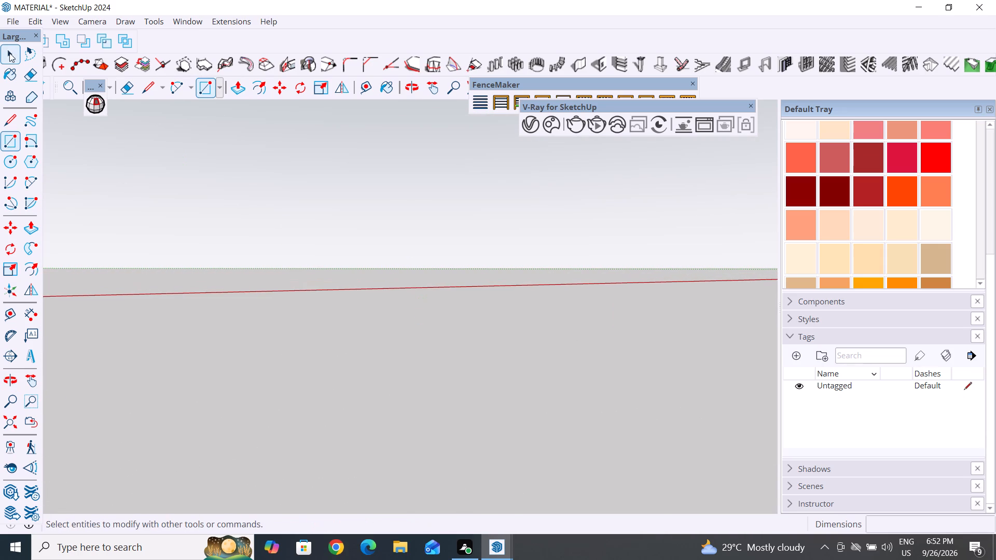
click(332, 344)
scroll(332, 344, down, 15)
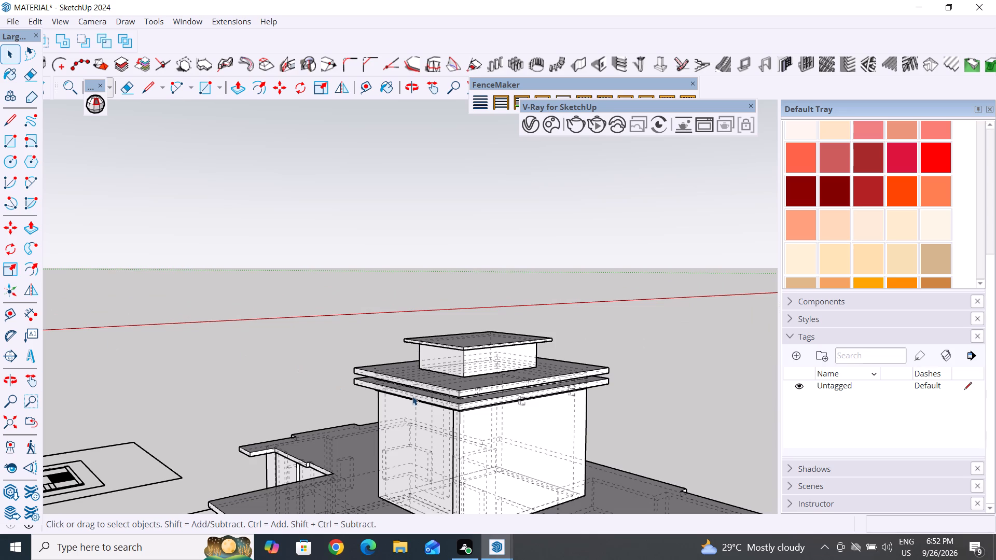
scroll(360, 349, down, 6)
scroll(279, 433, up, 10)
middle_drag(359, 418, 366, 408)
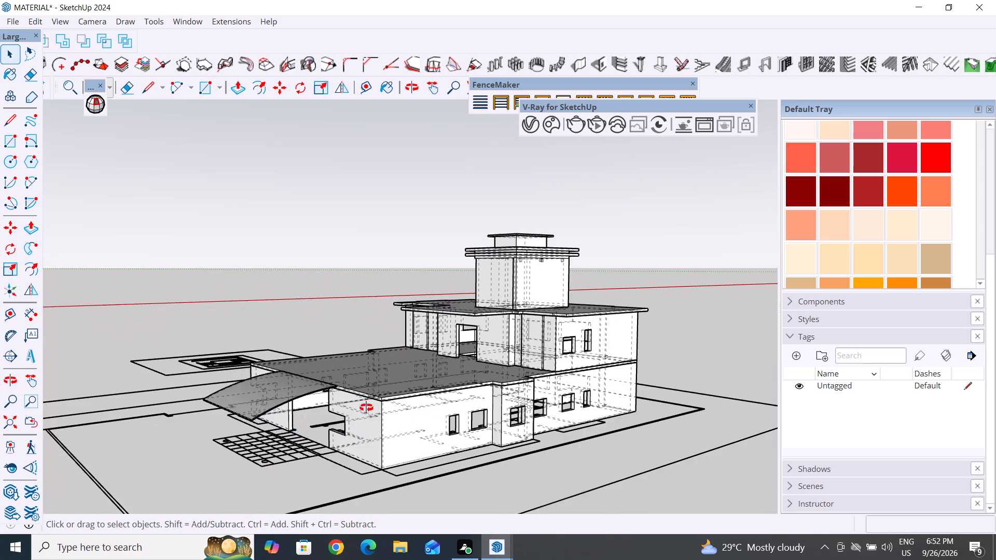
Draw a 9" by 3' rectangle across the open side of the window notch beside the new opening.
middle_drag(366, 408, 369, 358)
scroll(330, 405, up, 13)
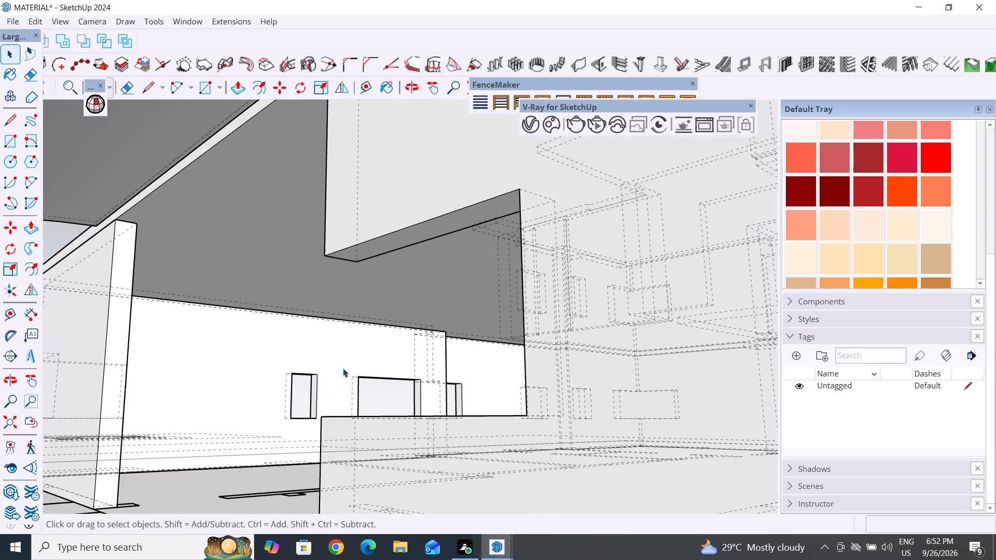
click(6, 141)
click(357, 264)
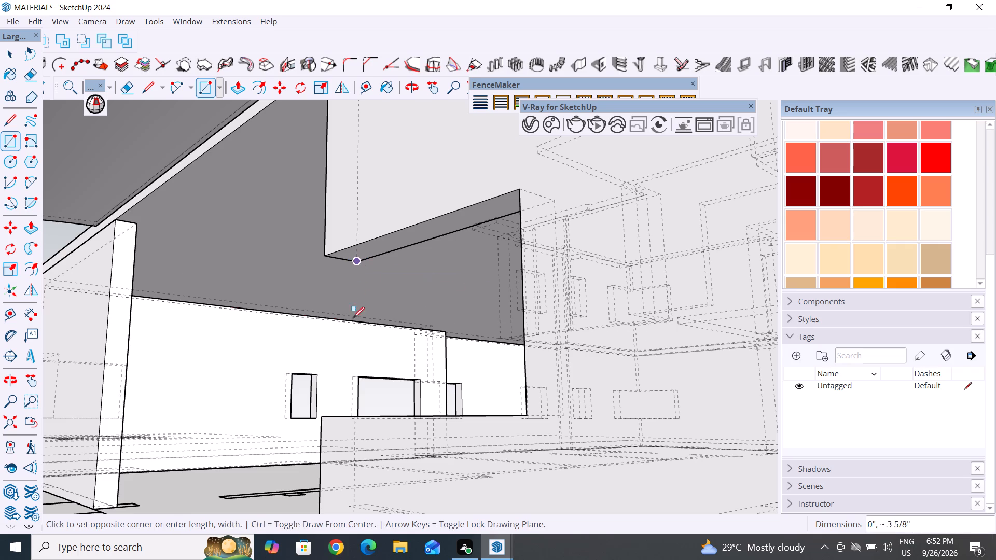
click(320, 417)
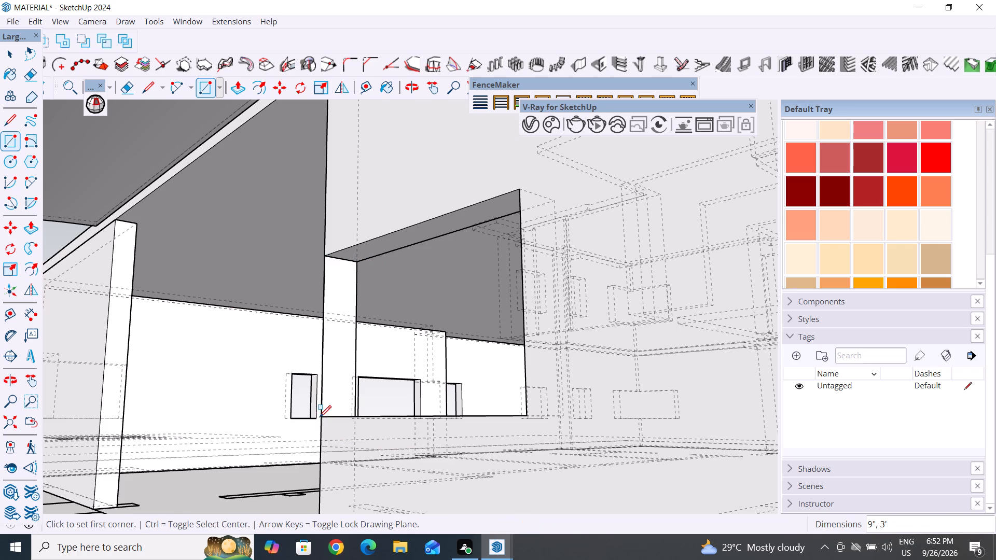
click(11, 59)
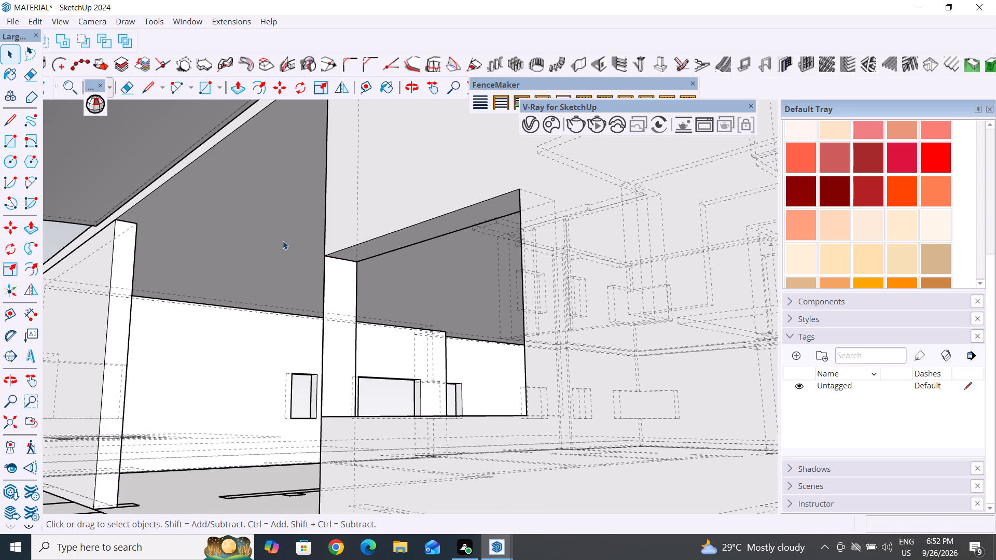
Push/Pull the narrow face closing the window notch by about 3 5/8" to thicken the wall strip beside the opening.
scroll(466, 365, down, 10)
double_click(509, 469)
scroll(416, 345, up, 4)
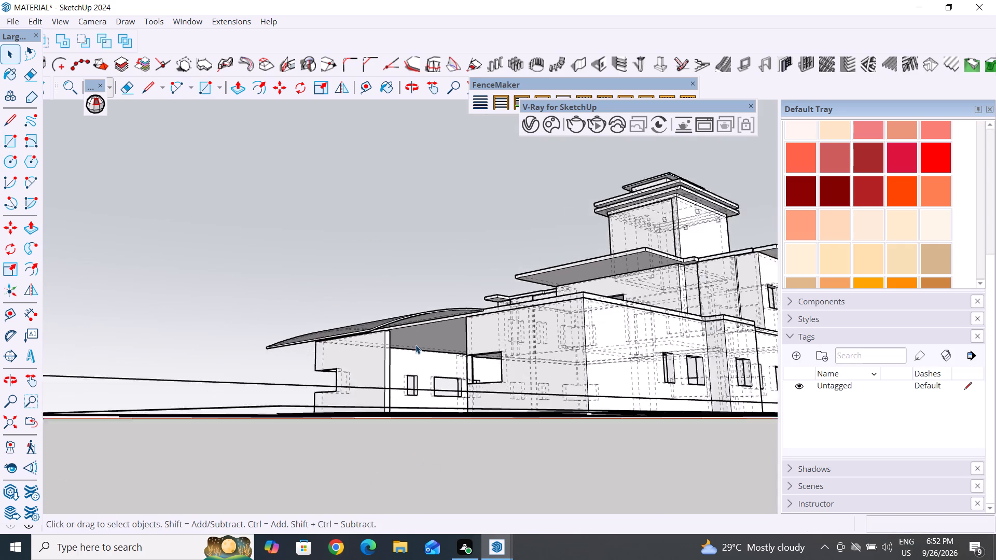
scroll(416, 345, up, 1)
scroll(458, 336, down, 5)
middle_drag(528, 257, 525, 294)
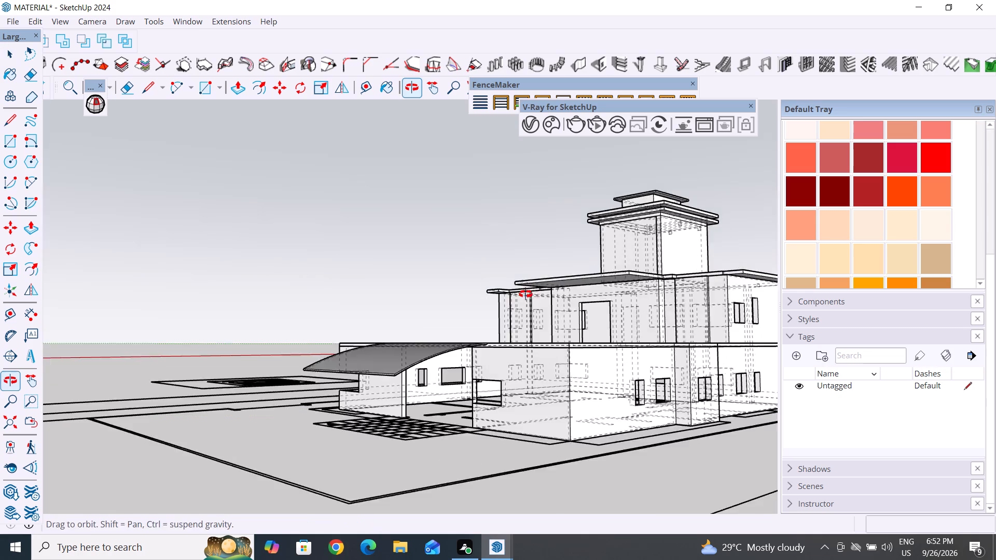
middle_drag(525, 294, 522, 306)
scroll(508, 448, up, 13)
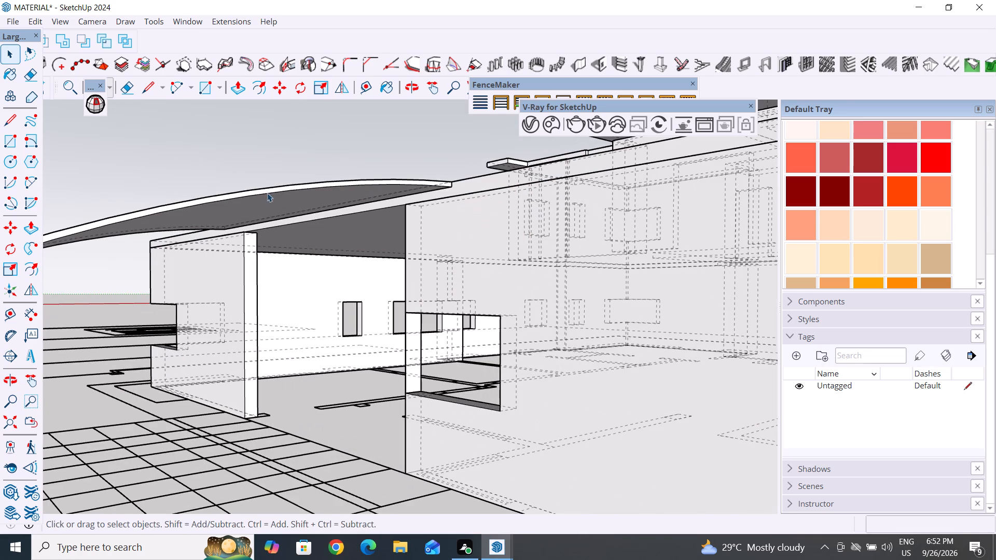
click(240, 91)
scroll(413, 328, up, 4)
click(413, 328)
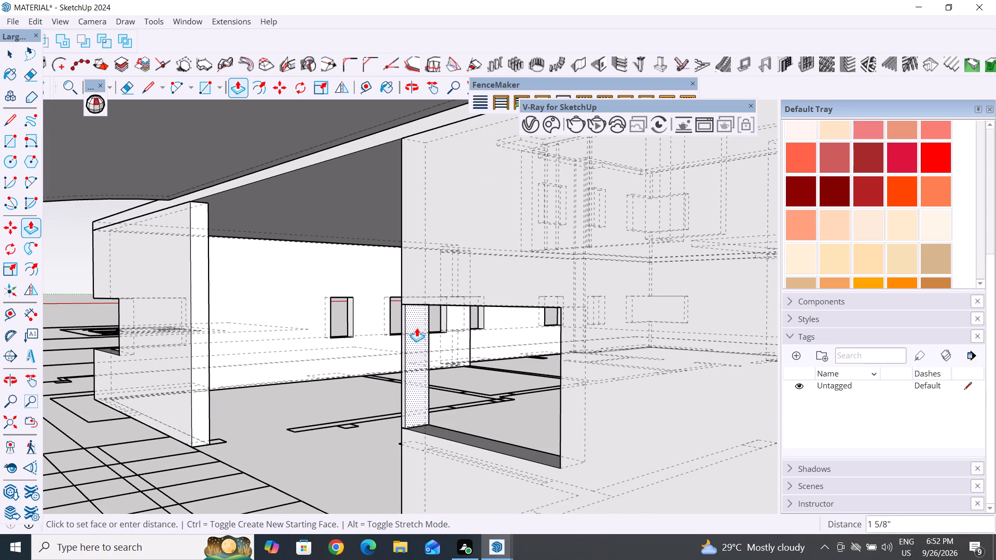
middle_drag(419, 328, 547, 352)
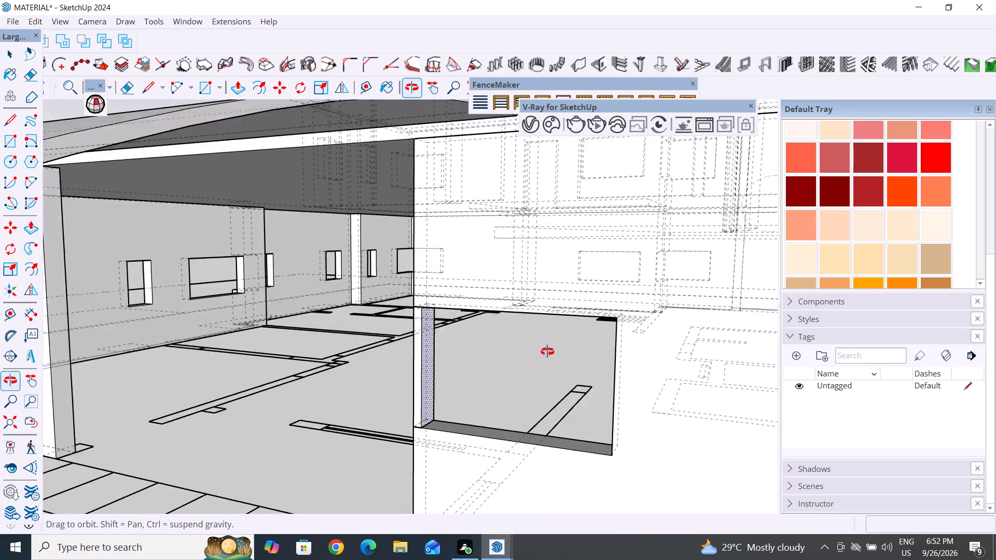
middle_drag(547, 352, 552, 328)
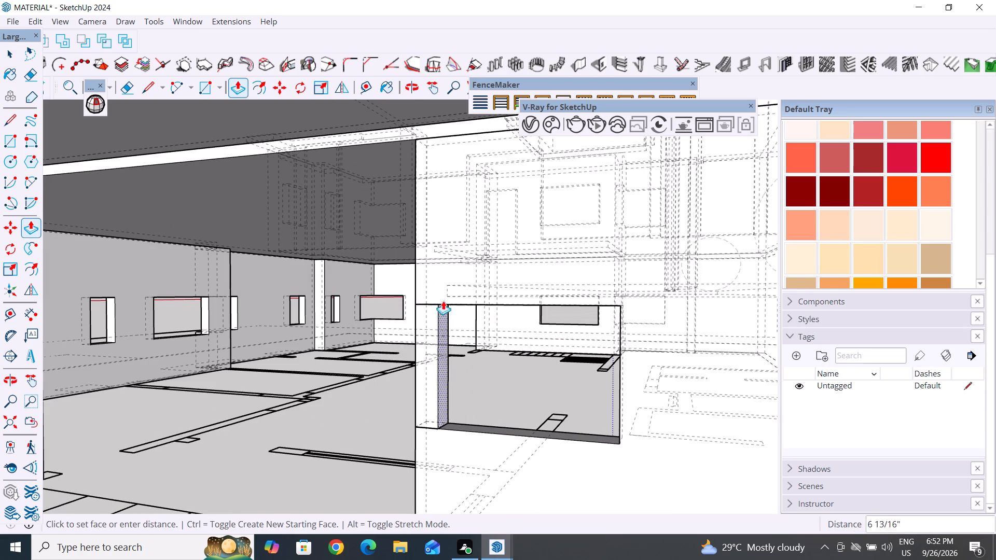
scroll(438, 296, up, 10)
click(428, 302)
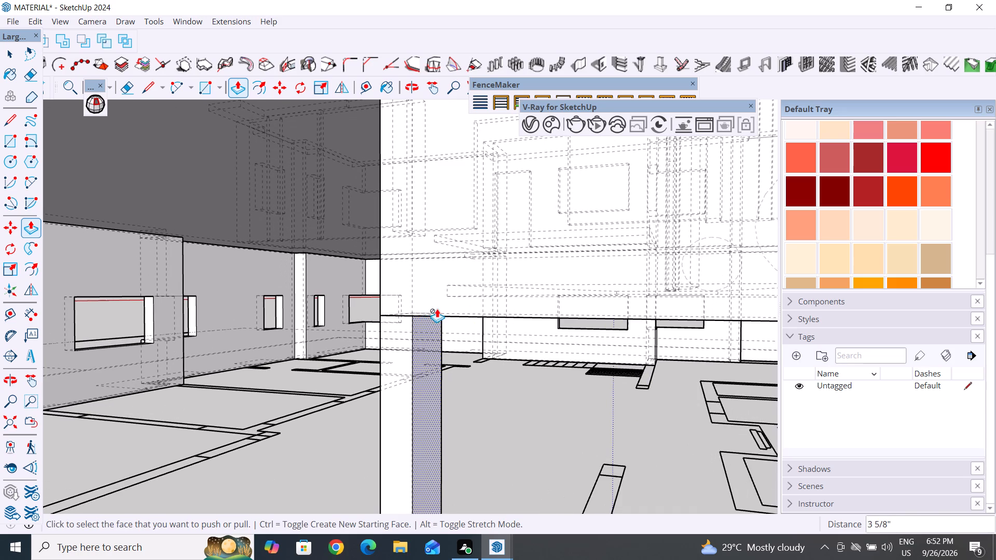
scroll(528, 365, down, 5)
click(7, 61)
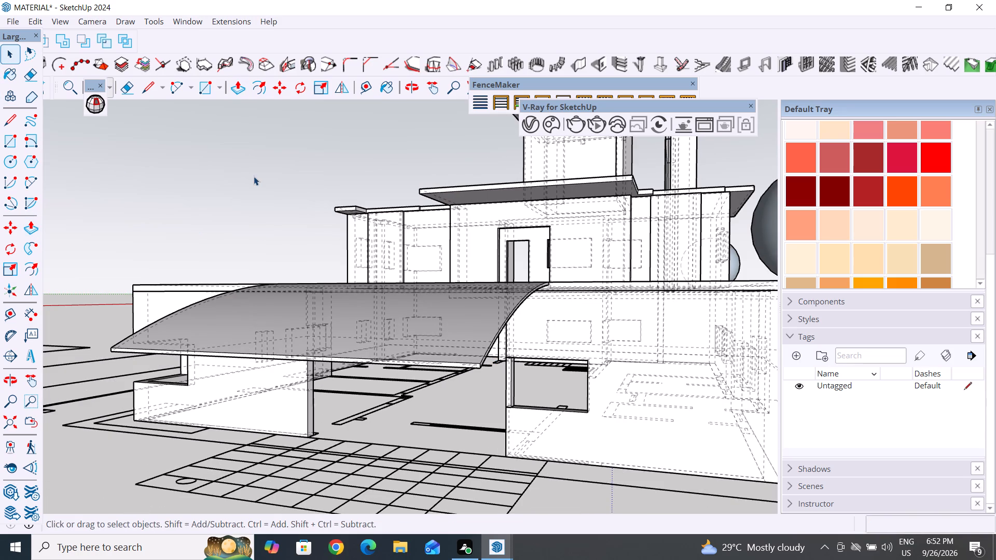
double_click(254, 176)
Turn off the dashed display of hidden back edges.
key(k)
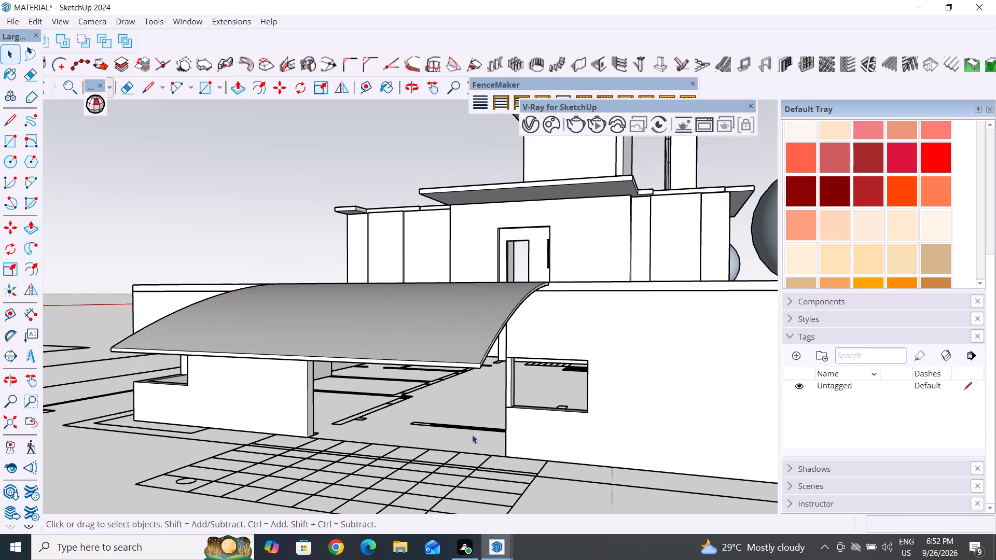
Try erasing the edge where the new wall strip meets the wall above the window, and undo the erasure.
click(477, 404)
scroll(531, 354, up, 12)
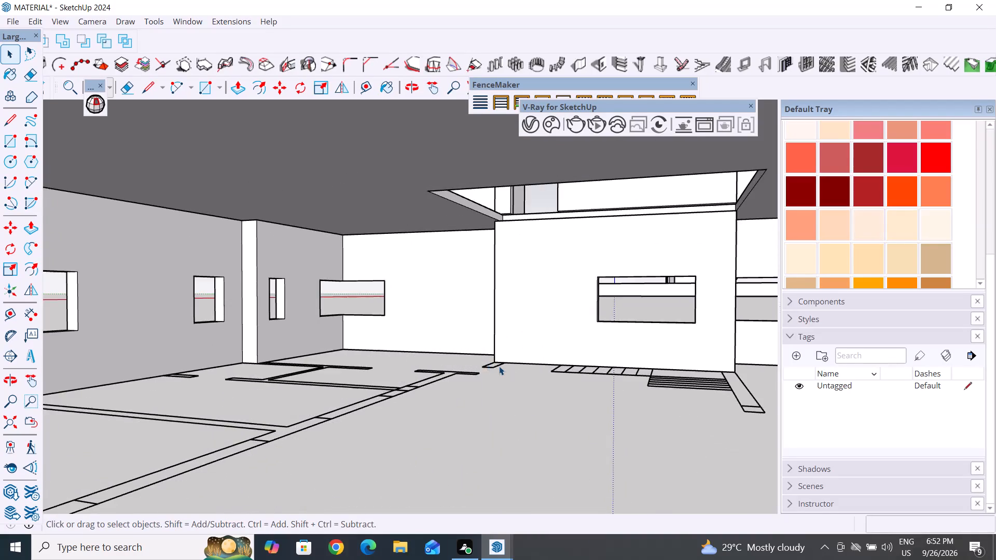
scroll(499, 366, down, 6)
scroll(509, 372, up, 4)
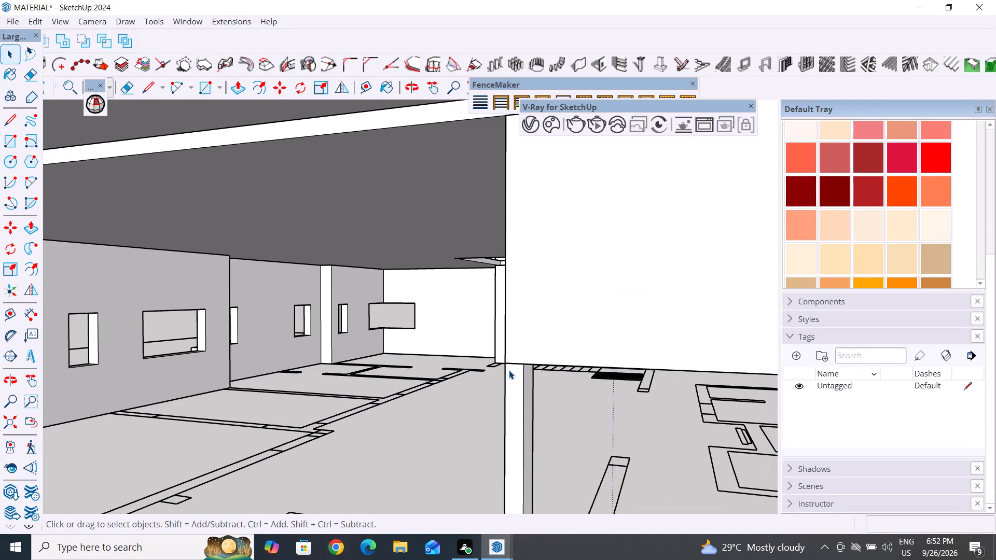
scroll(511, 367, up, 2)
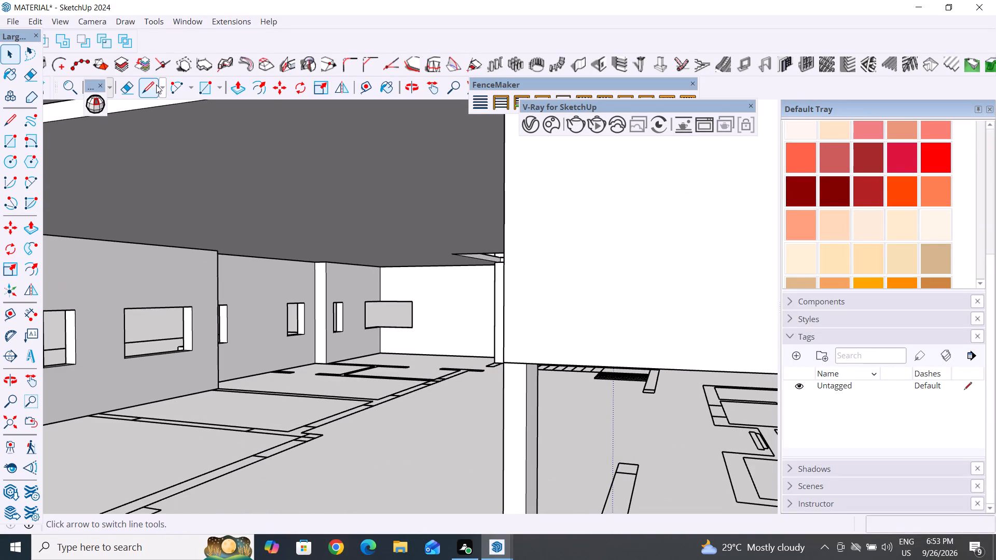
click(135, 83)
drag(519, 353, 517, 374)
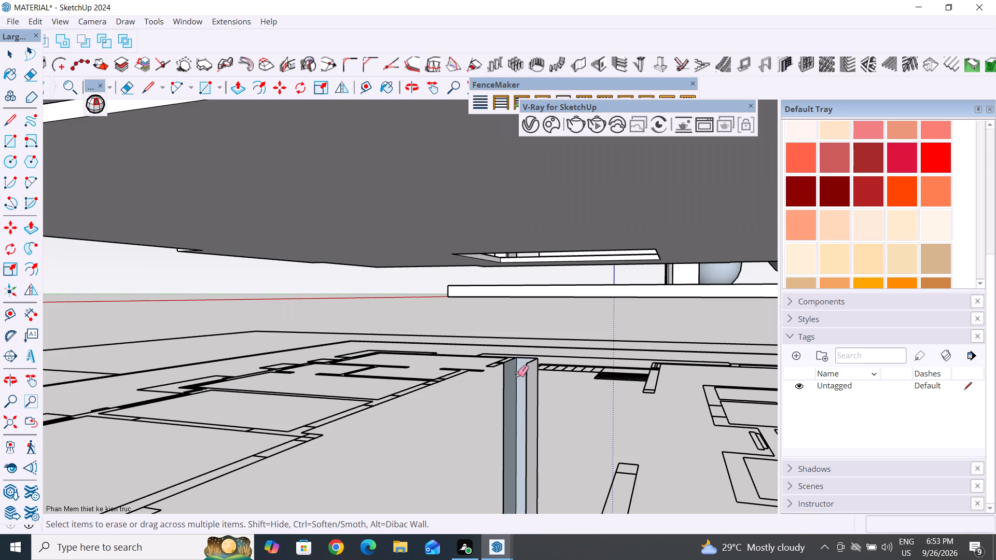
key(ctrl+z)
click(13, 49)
Examine the low wing, its curved end roof and the paved grid beneath it from several sides.
scroll(406, 360, down, 4)
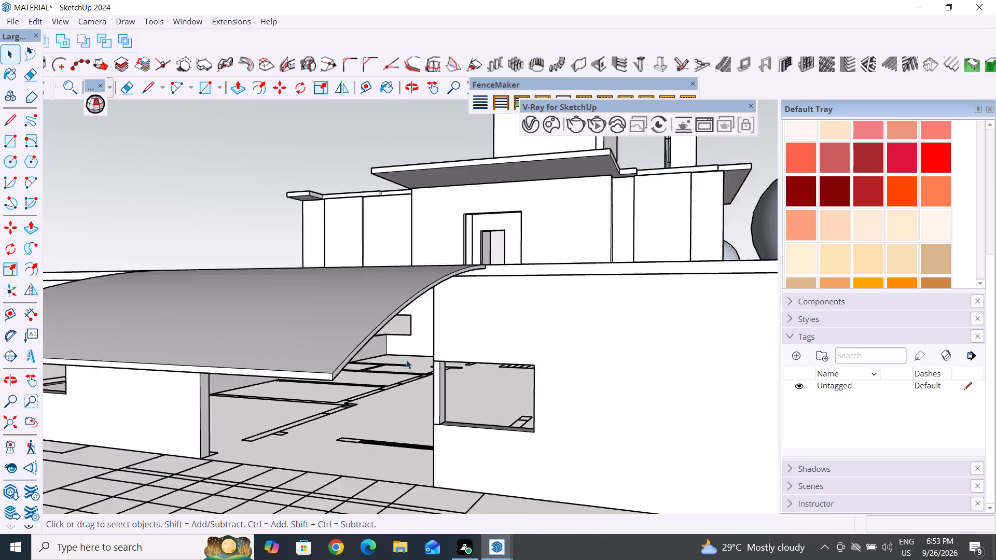
scroll(406, 360, down, 9)
click(645, 437)
double_click(645, 437)
middle_drag(427, 415, 524, 425)
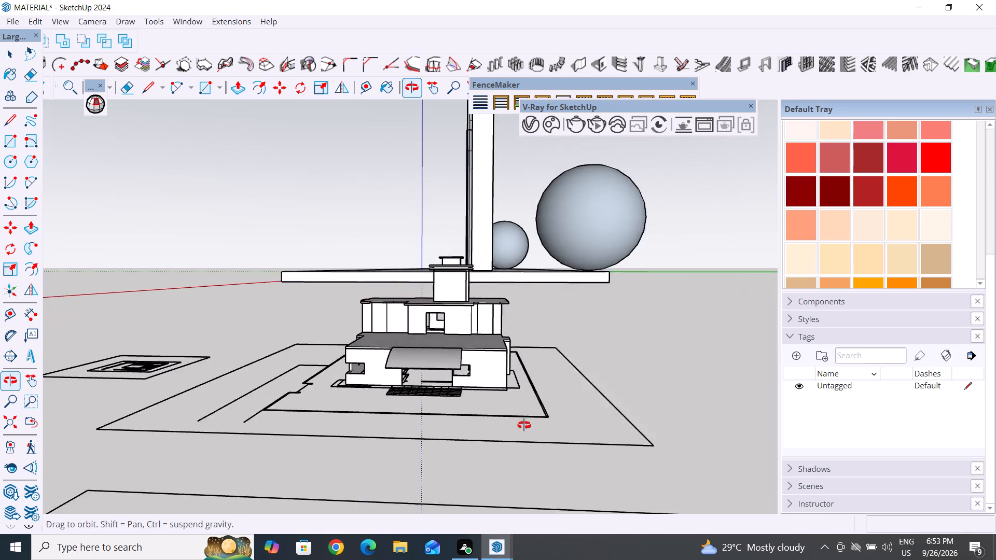
middle_drag(524, 425, 551, 440)
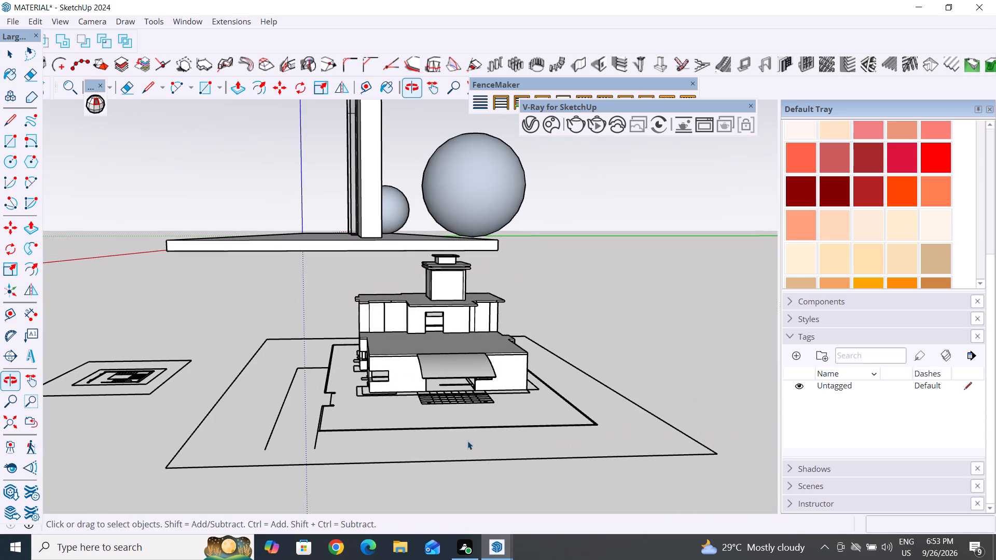
scroll(398, 394, up, 9)
middle_drag(323, 466, 585, 486)
scroll(325, 410, down, 7)
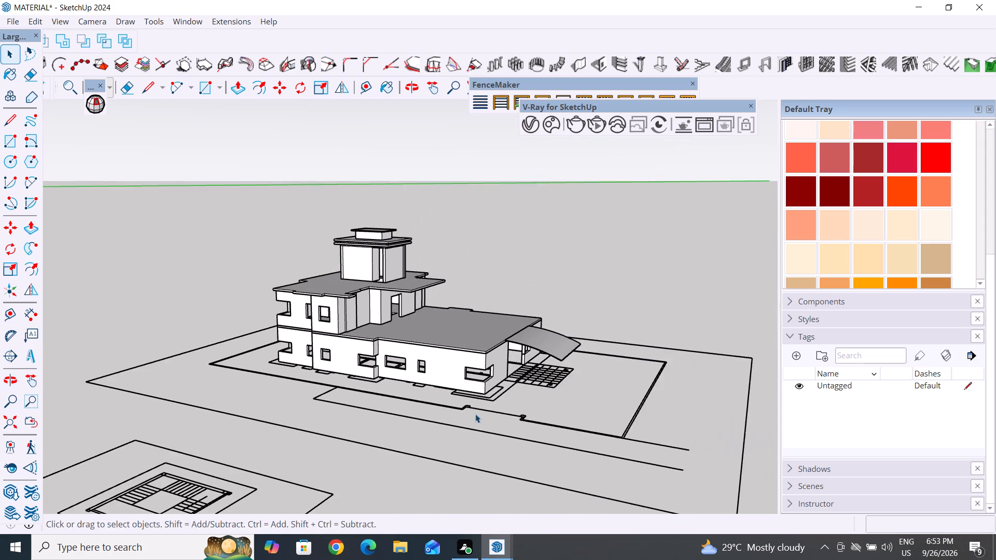
middle_drag(548, 411, 613, 411)
scroll(618, 377, up, 11)
middle_drag(555, 371, 571, 404)
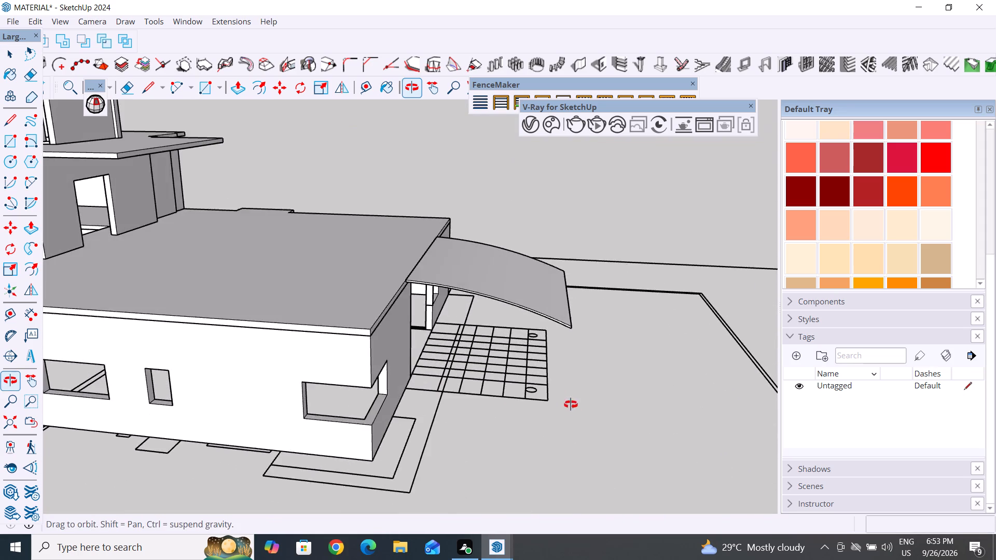
middle_drag(571, 404, 590, 479)
scroll(488, 370, up, 5)
click(417, 343)
scroll(519, 415, up, 1)
middle_drag(519, 414, 518, 403)
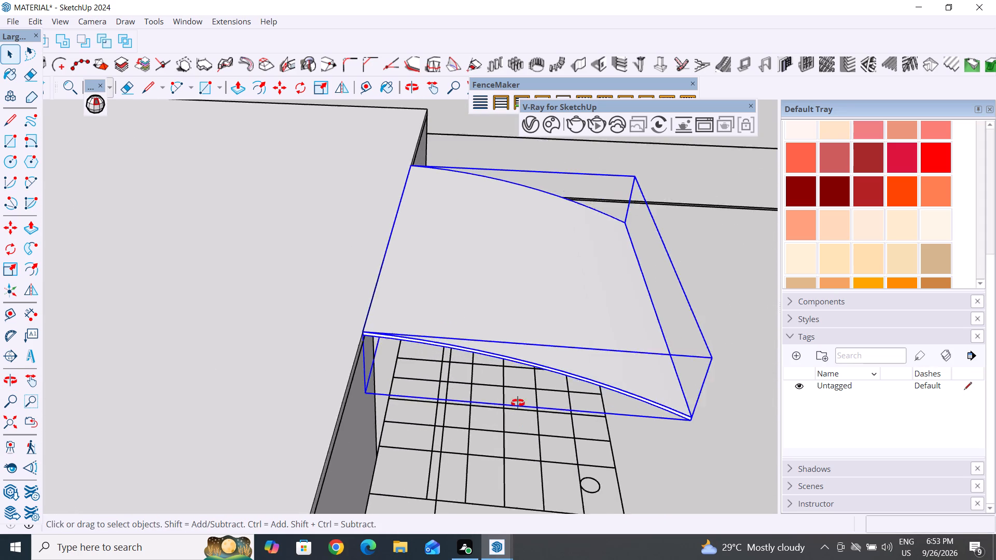
middle_drag(518, 403, 465, 297)
click(664, 398)
scroll(629, 433, up, 3)
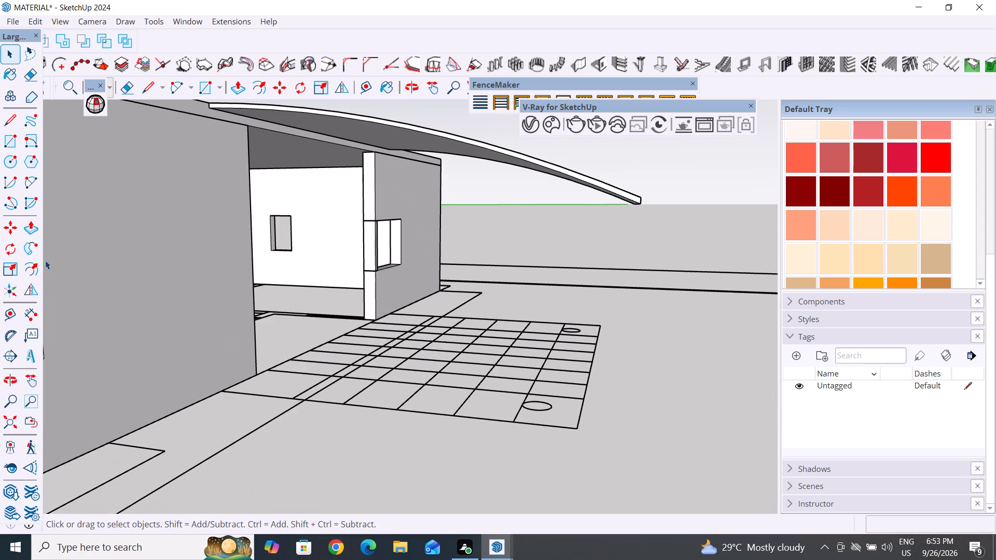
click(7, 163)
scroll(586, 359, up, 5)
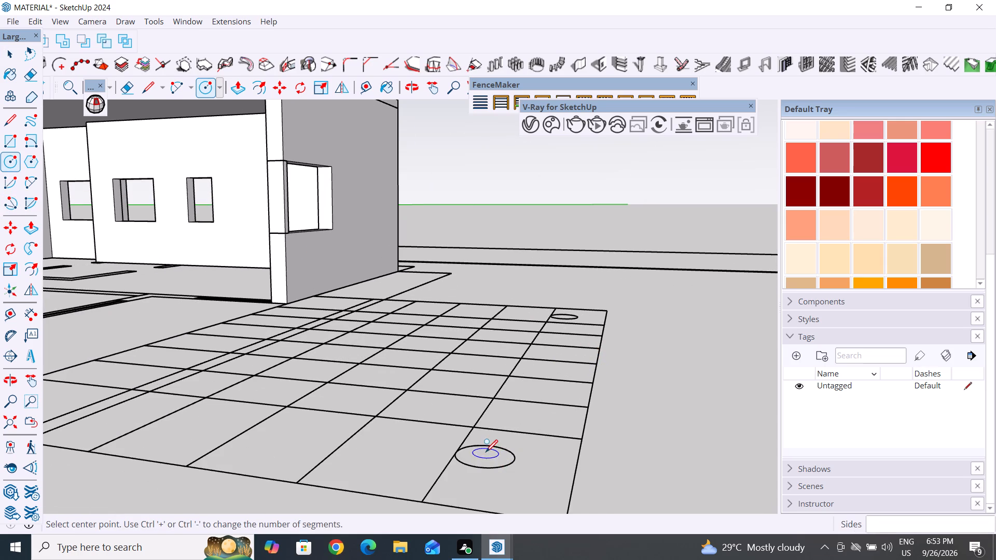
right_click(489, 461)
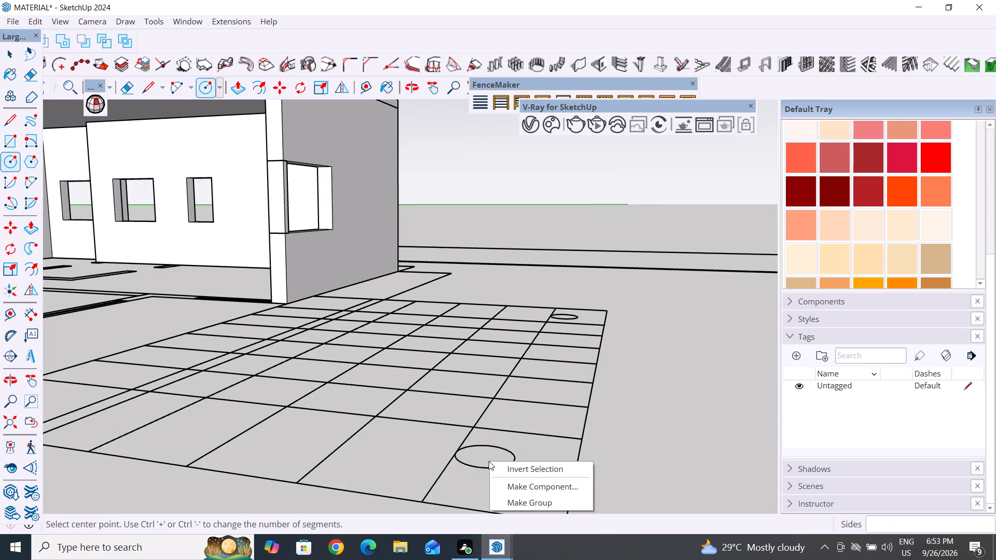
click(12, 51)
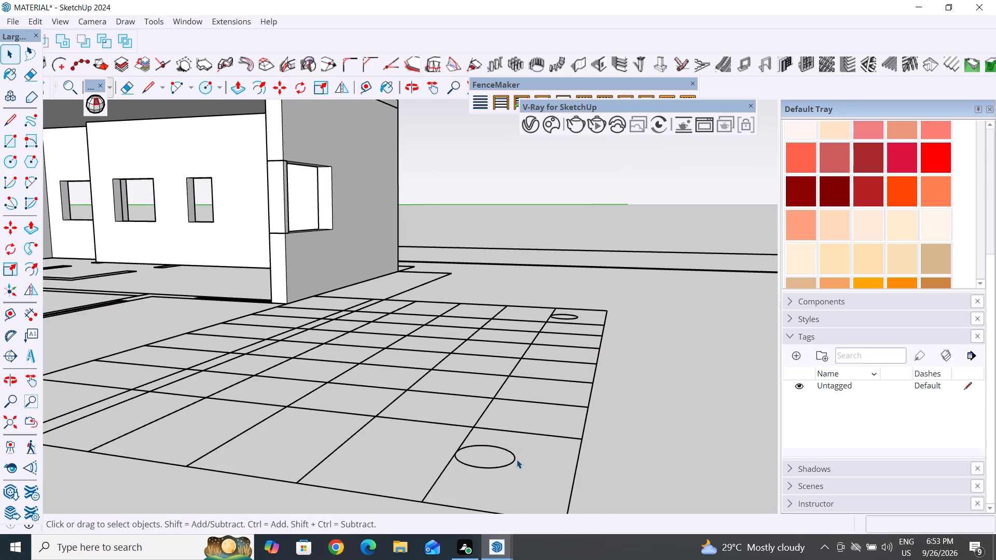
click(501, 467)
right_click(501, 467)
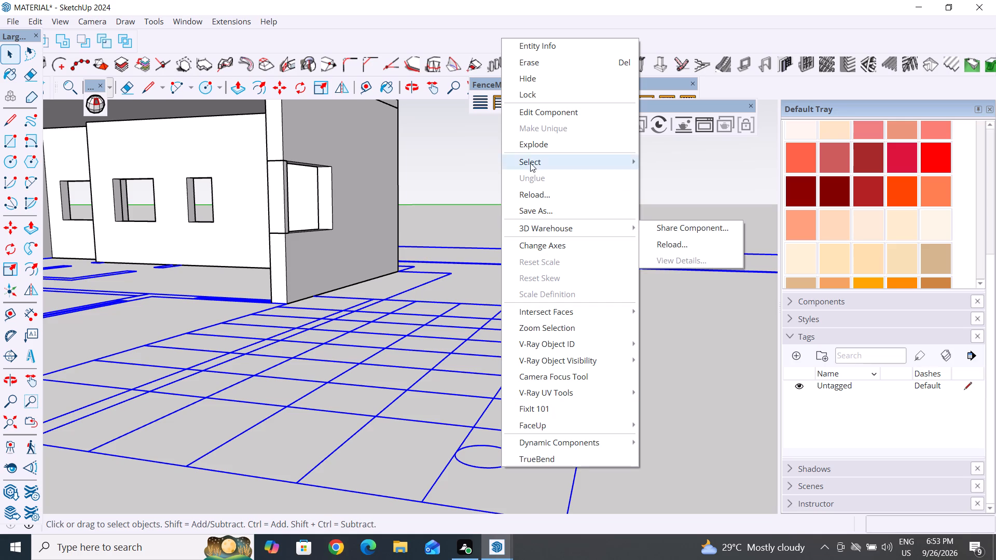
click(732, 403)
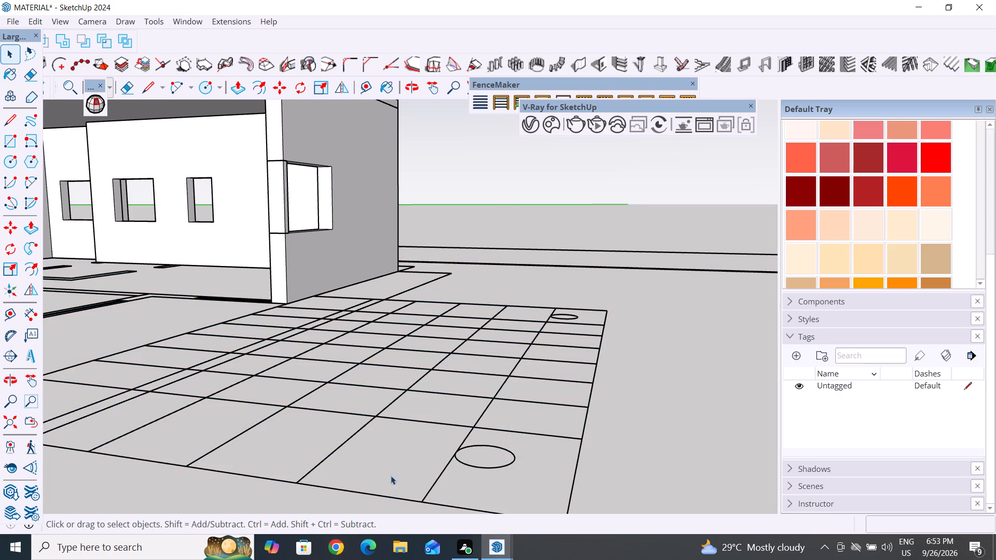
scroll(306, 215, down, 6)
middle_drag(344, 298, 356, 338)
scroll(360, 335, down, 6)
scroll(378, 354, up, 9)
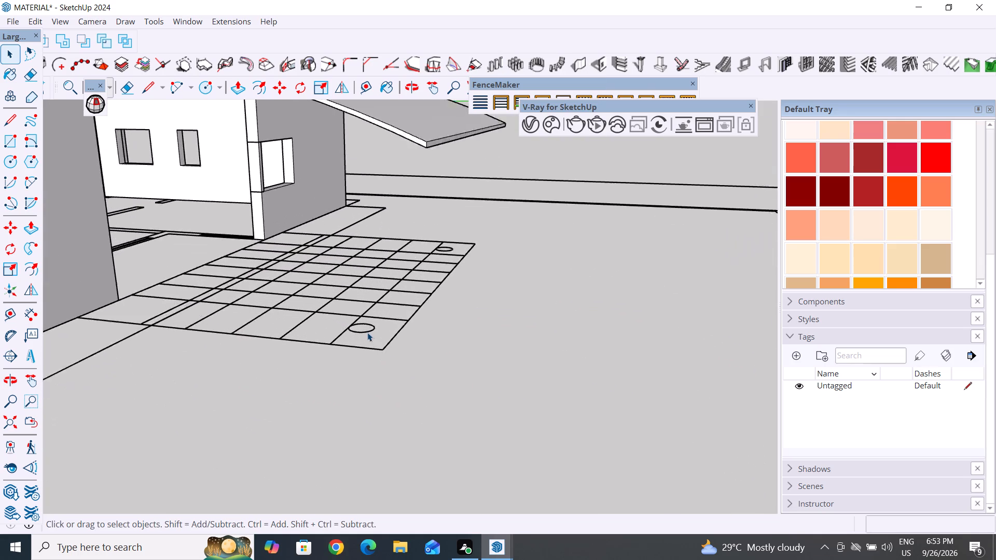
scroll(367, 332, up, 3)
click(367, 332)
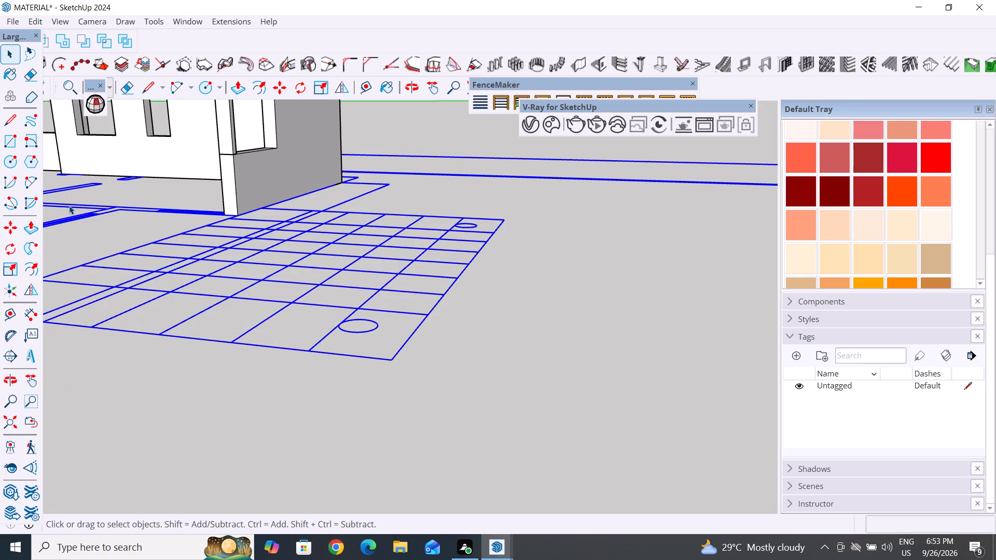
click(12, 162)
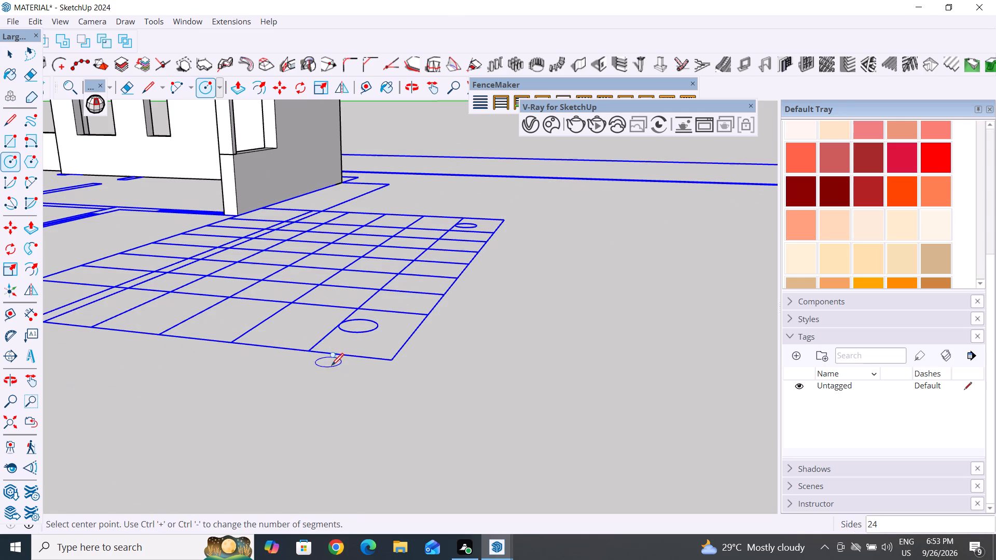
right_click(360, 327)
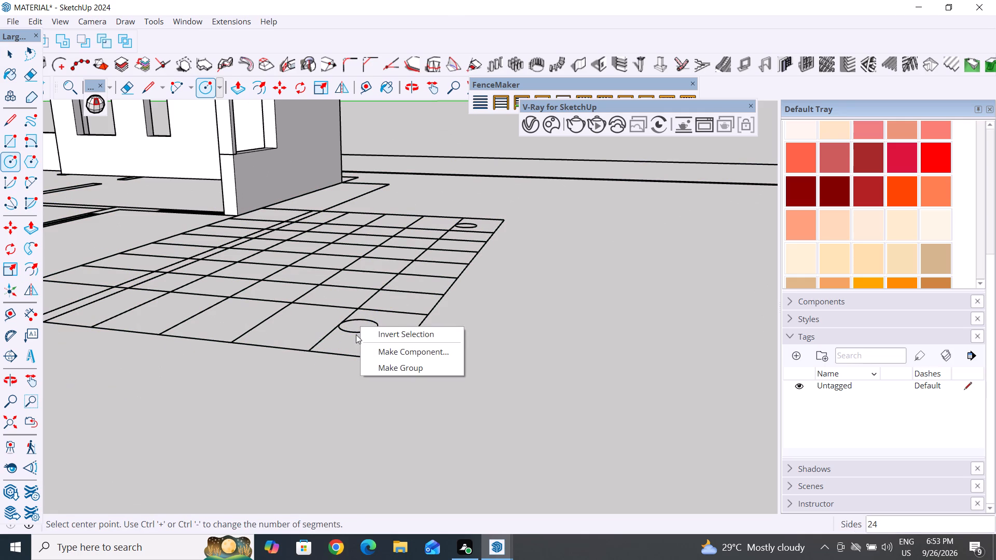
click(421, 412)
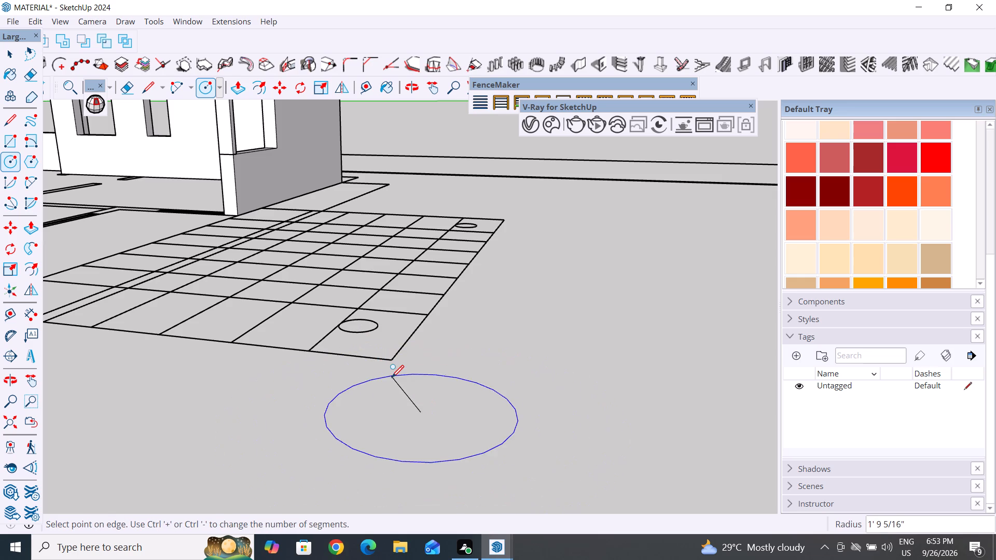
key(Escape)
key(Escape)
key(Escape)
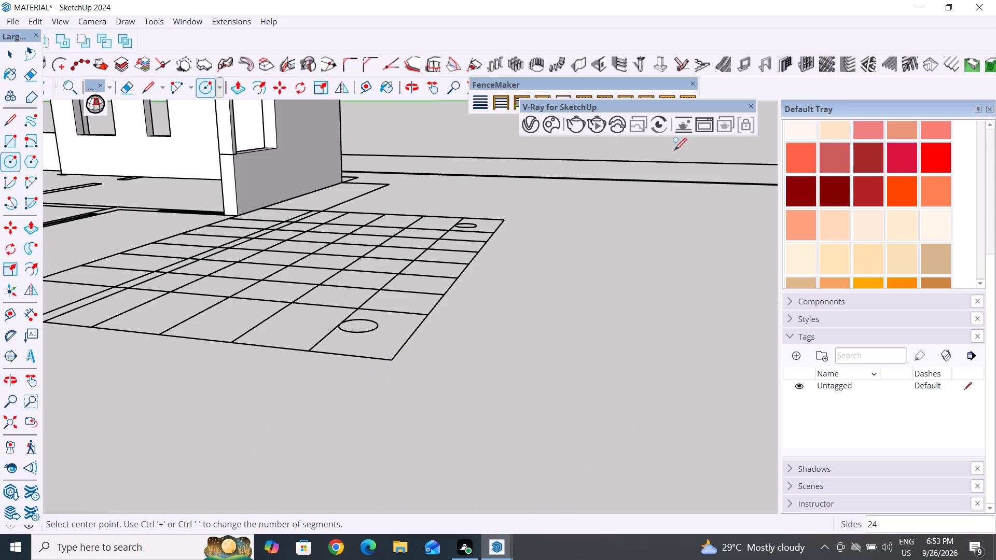
Draw a diameter line across the marked column circle near the outer corner of the paving grid.
click(9, 54)
scroll(372, 168, down, 4)
middle_drag(386, 264, 393, 342)
scroll(366, 319, up, 20)
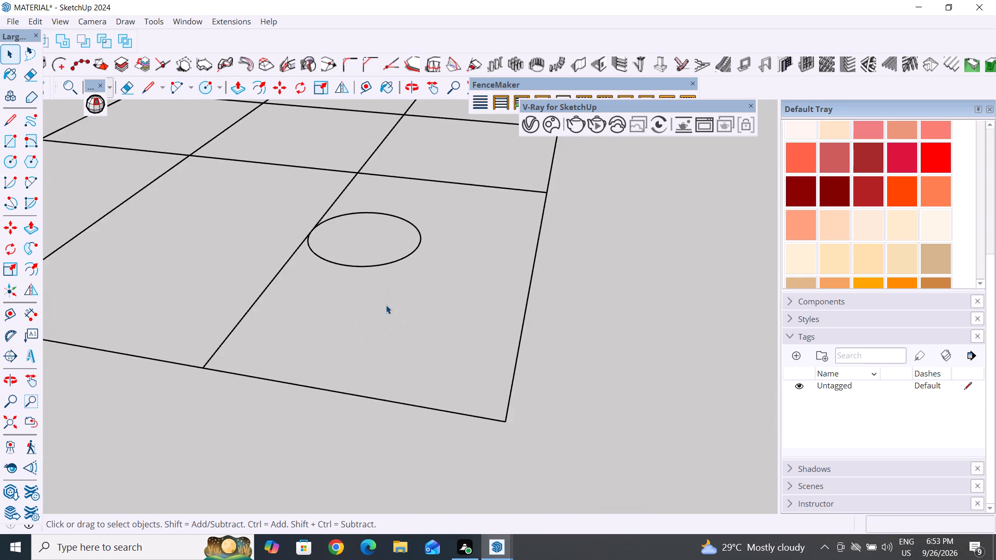
middle_drag(384, 314, 385, 328)
scroll(361, 196, down, 15)
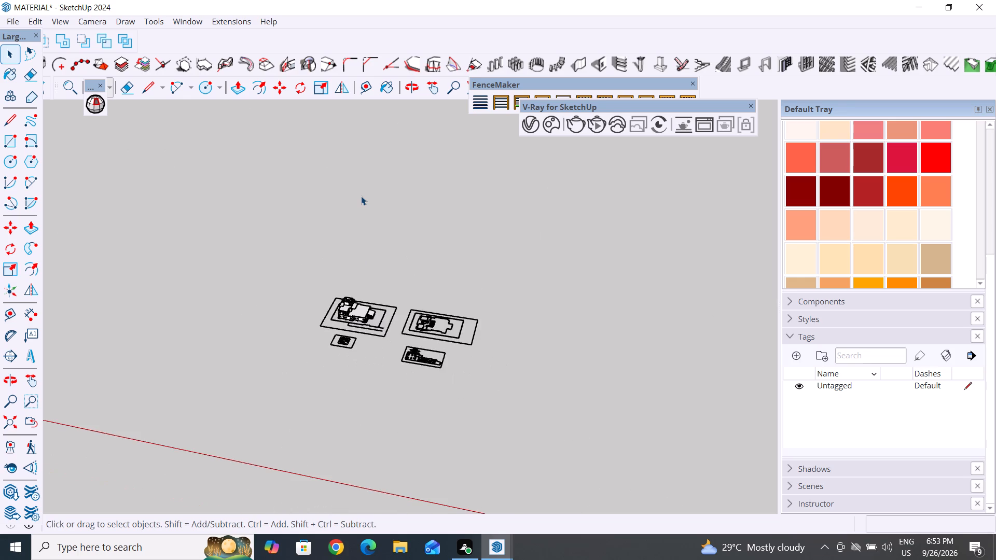
scroll(380, 318, up, 20)
scroll(380, 318, up, 9)
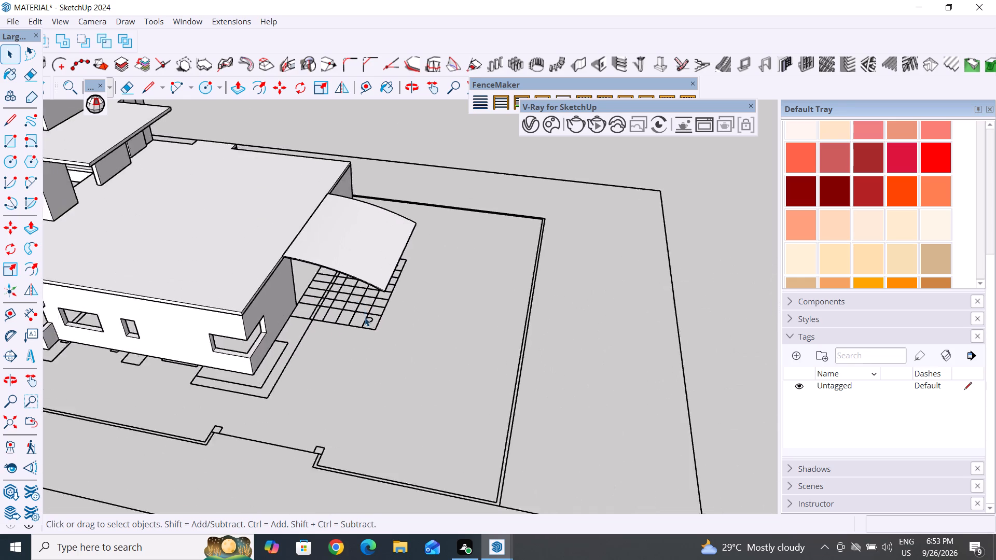
scroll(365, 317, up, 20)
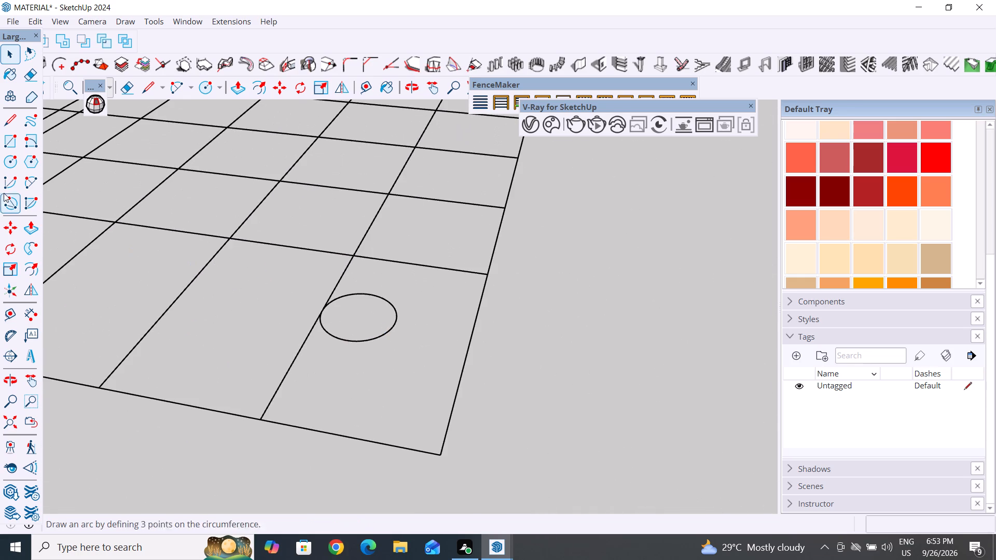
click(13, 160)
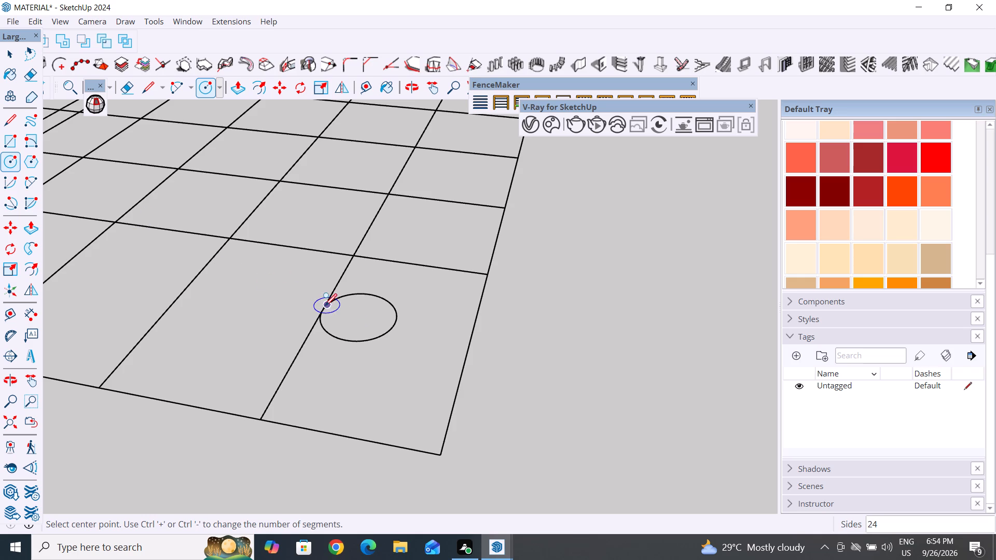
click(11, 119)
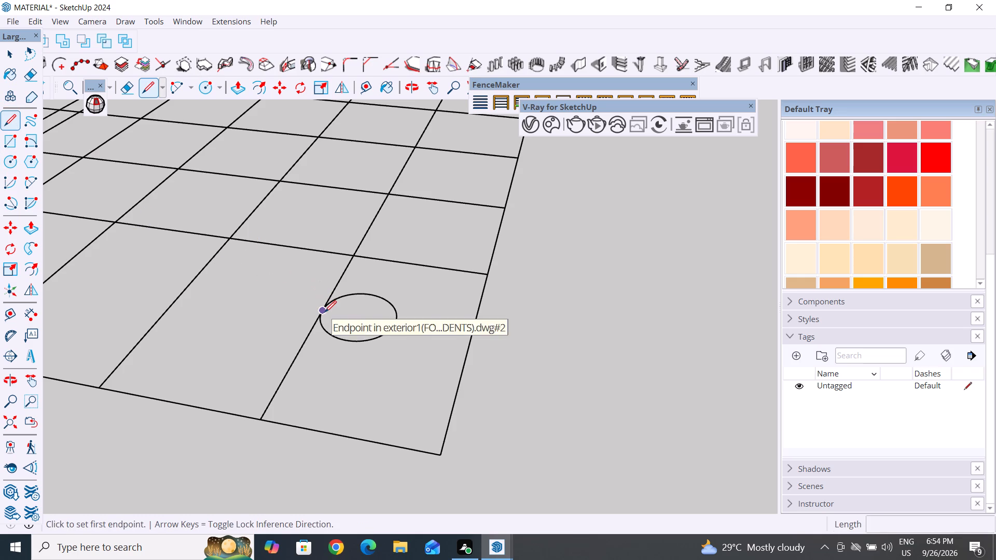
click(325, 312)
click(395, 321)
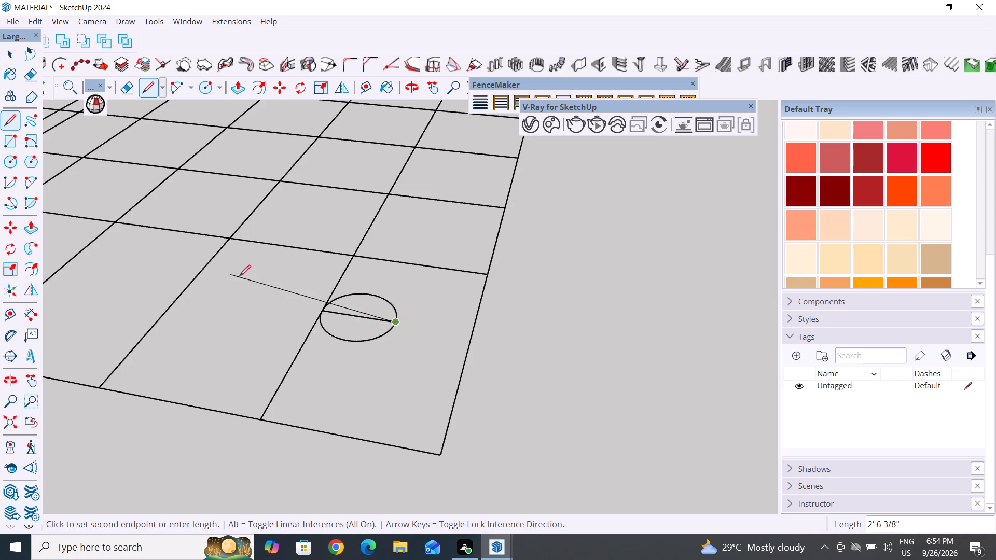
key(space)
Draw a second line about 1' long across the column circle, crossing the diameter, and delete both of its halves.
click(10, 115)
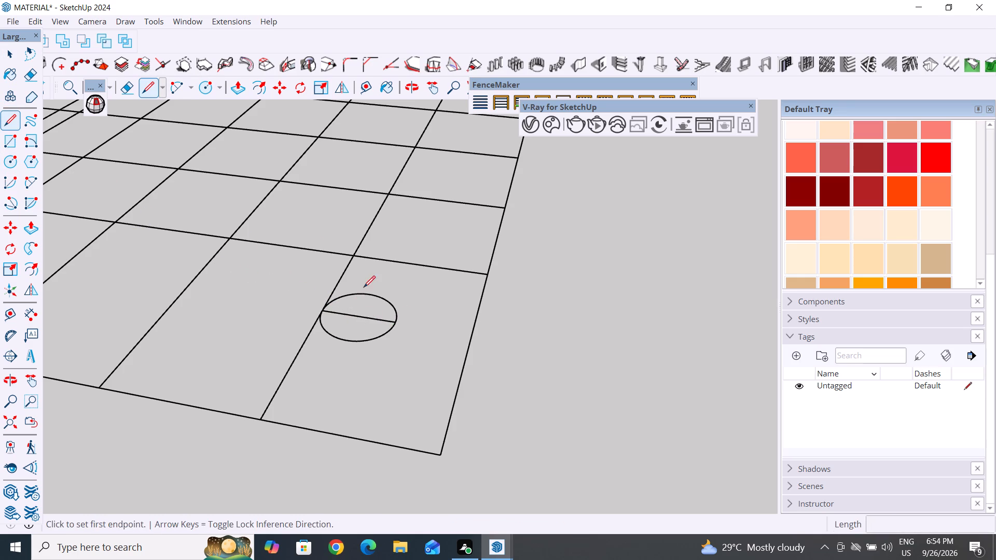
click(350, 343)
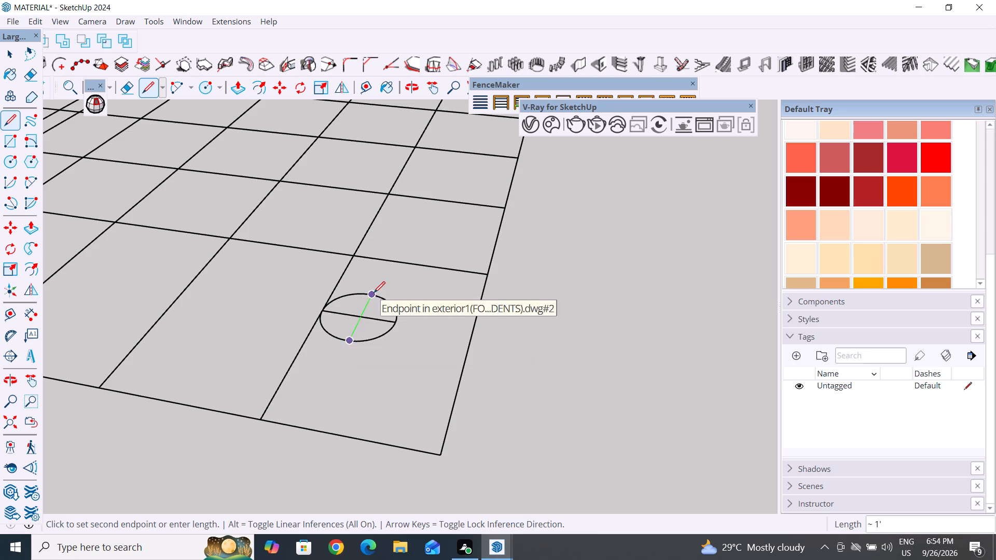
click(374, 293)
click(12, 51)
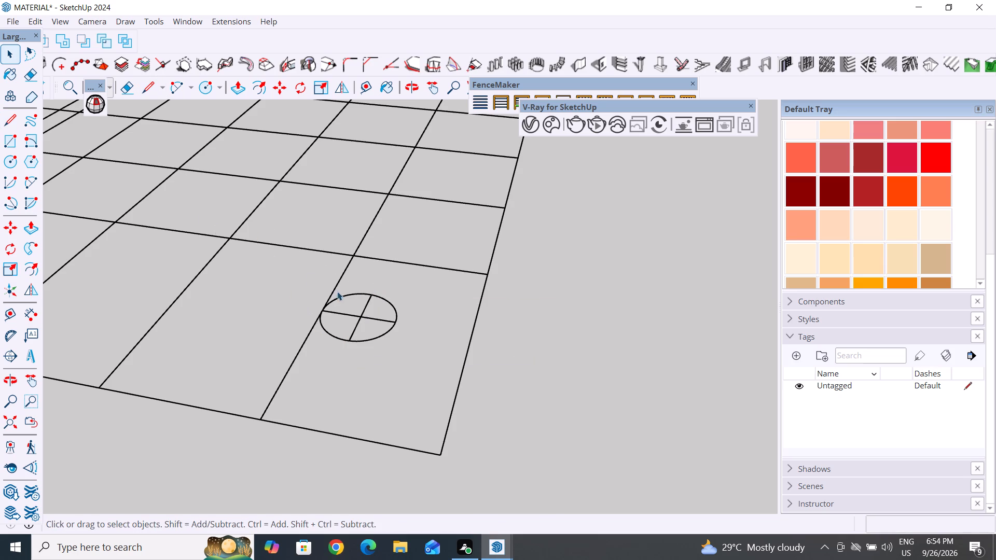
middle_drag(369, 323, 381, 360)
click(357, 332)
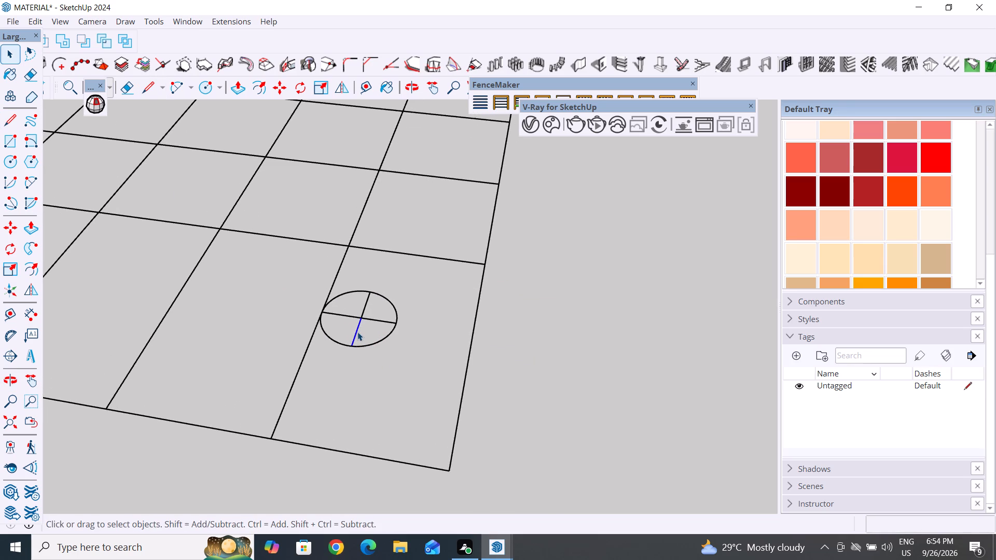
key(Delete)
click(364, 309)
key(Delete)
Draw a radius line from the midpoint of the diameter to the edge of the column circle.
click(12, 121)
scroll(286, 309, up, 2)
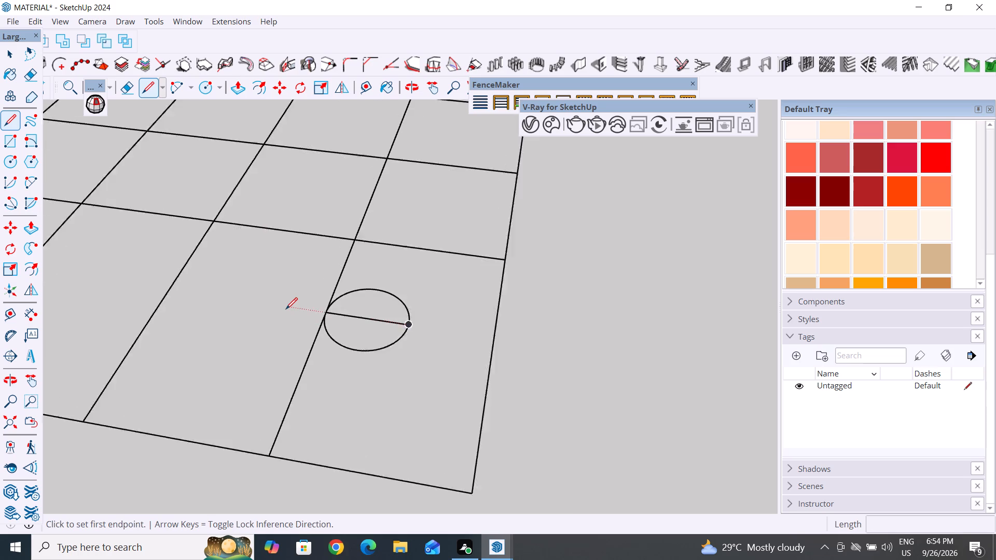
scroll(286, 309, up, 2)
click(397, 321)
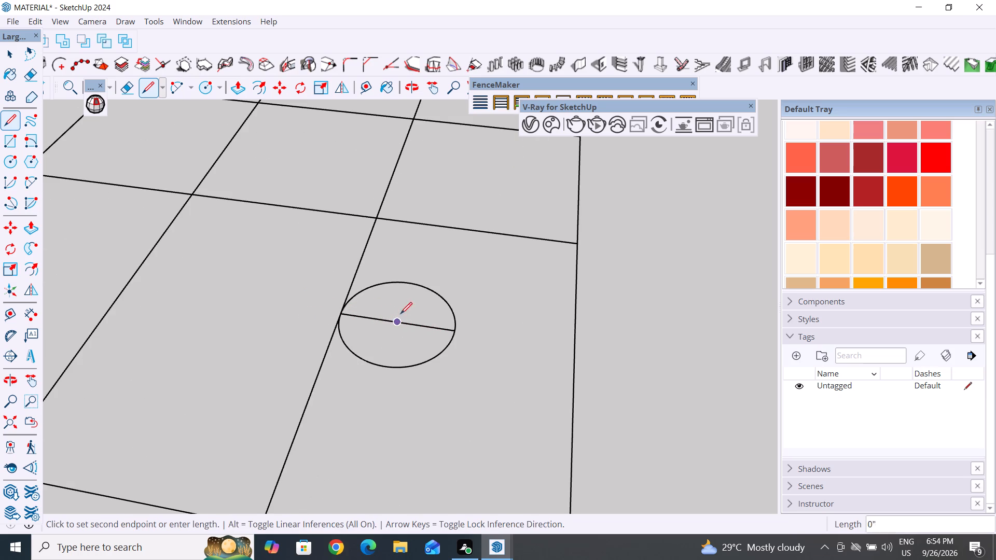
click(411, 284)
key(space)
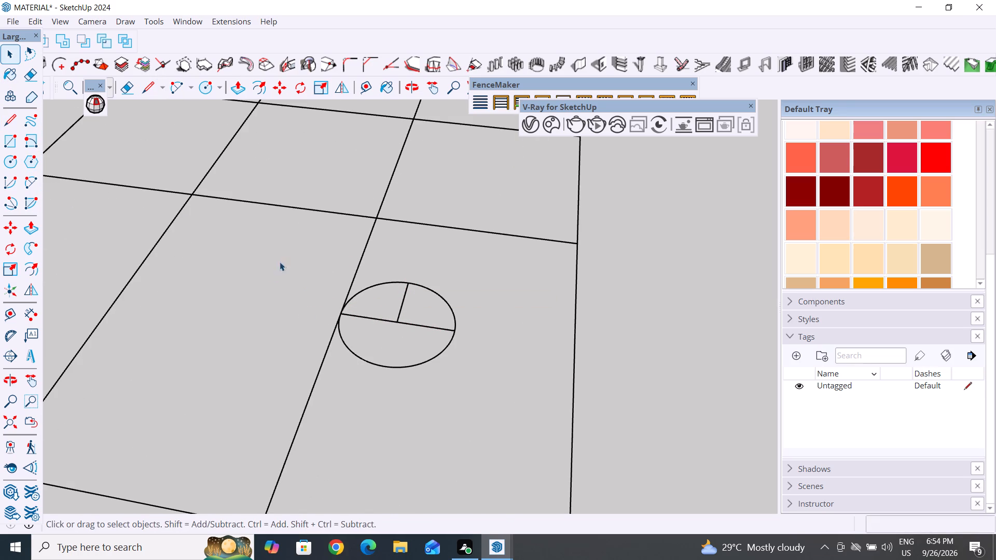
Draw a circle of about 6" radius from the diameter's midpoint, tracing the marked column outline.
click(12, 164)
click(399, 321)
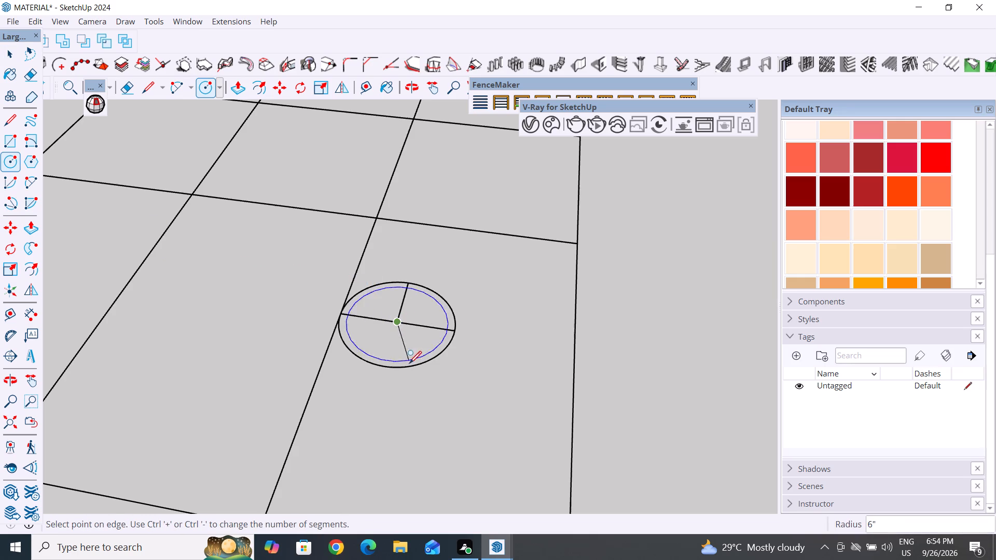
click(455, 328)
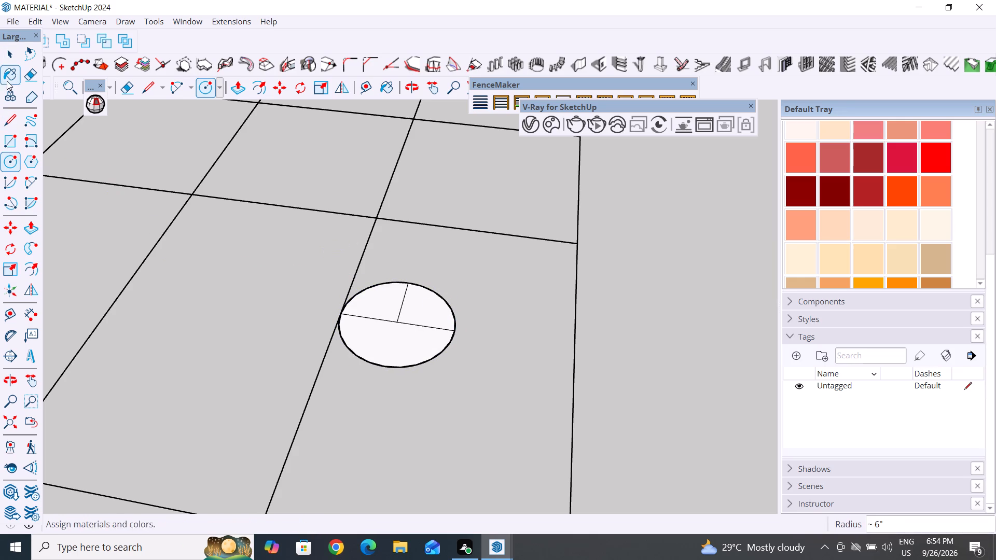
click(11, 52)
Erase the radius line and the diameter line inside the new circular face.
click(132, 90)
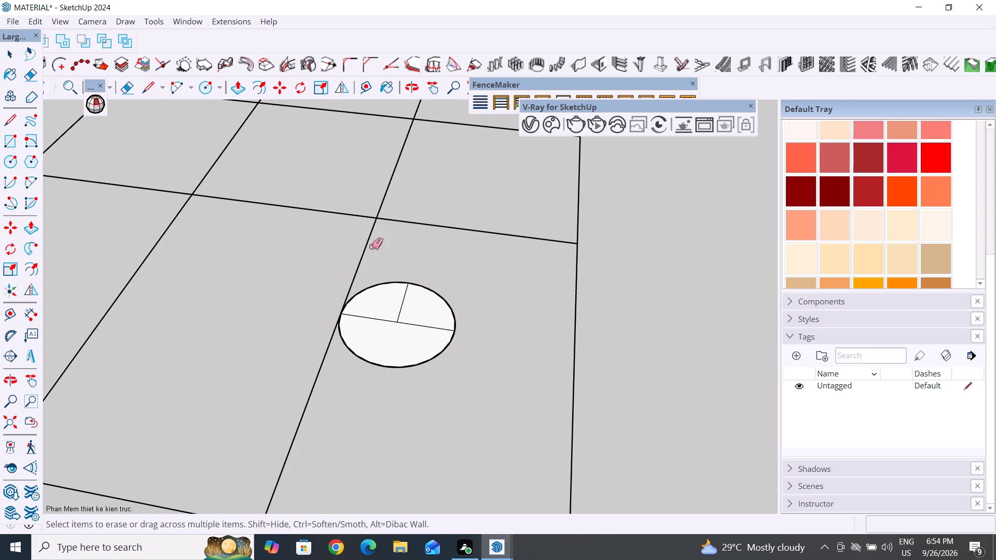
drag(412, 302, 389, 295)
drag(430, 313, 422, 341)
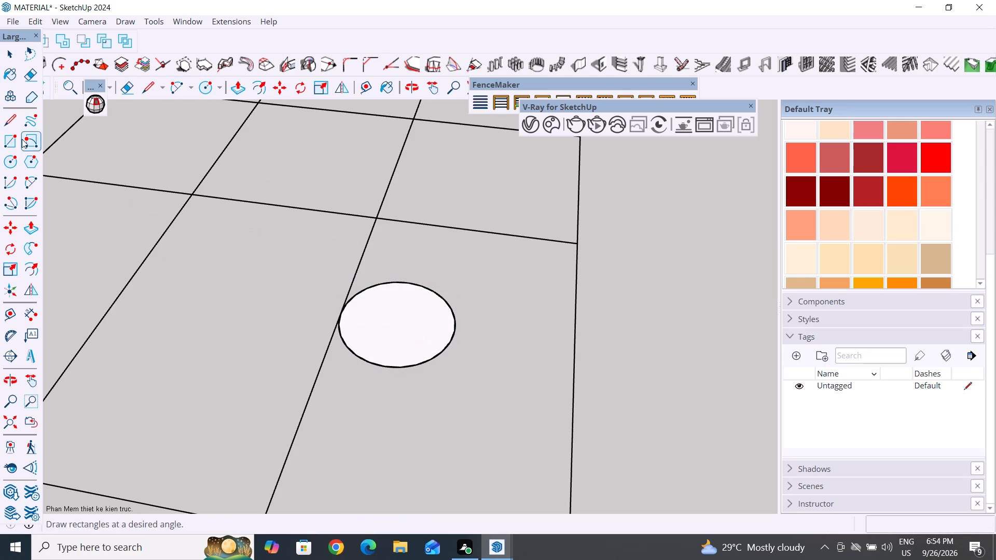
click(9, 53)
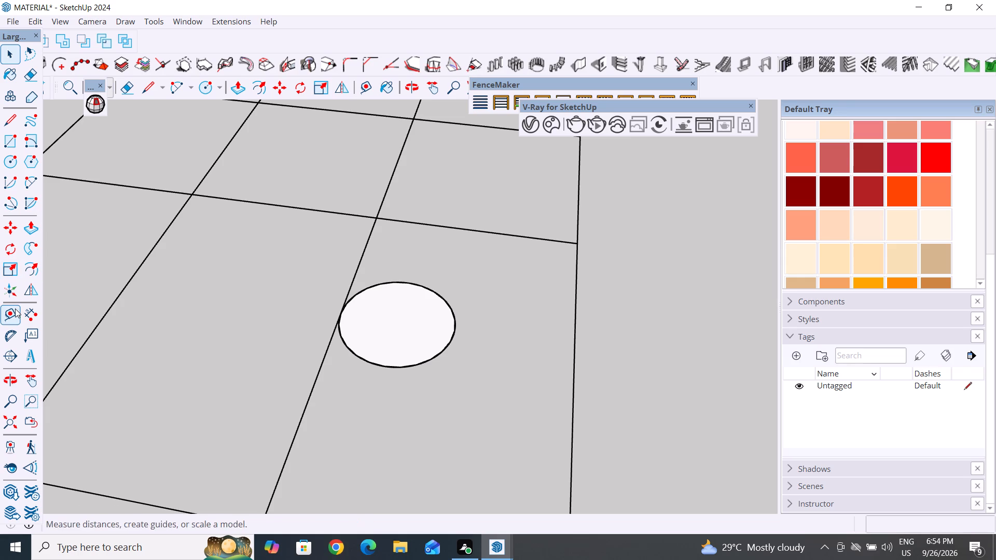
Push/Pull the circular face up about 7' 9 7/8" to form a round column reaching beneath the curved roof.
click(31, 228)
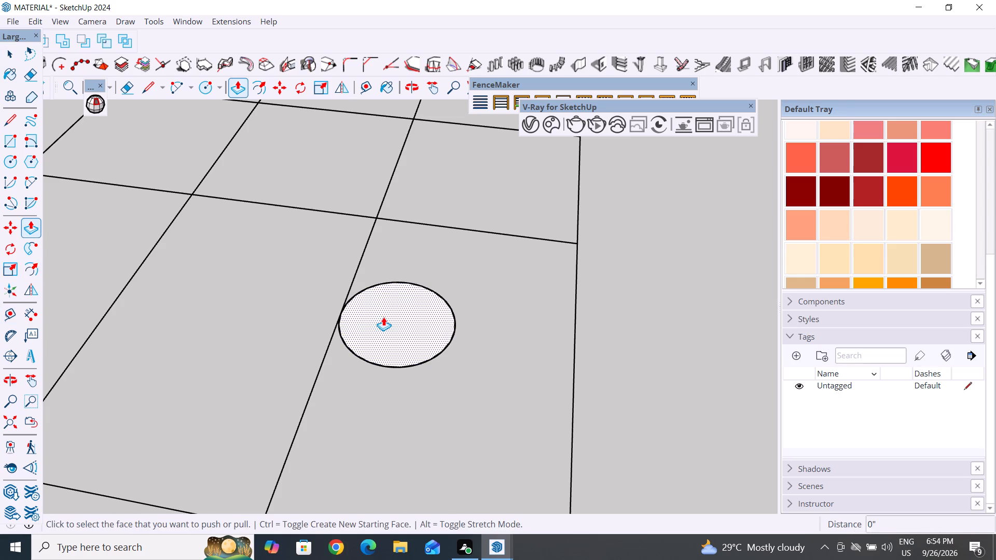
click(383, 317)
scroll(392, 363, down, 13)
middle_drag(418, 181, 523, 159)
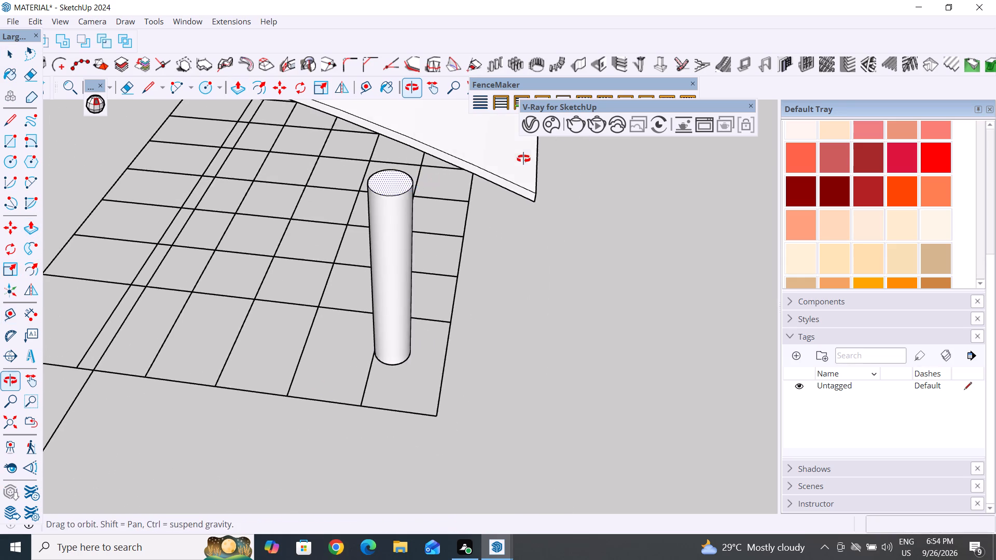
middle_drag(523, 159, 676, 58)
scroll(421, 325, down, 6)
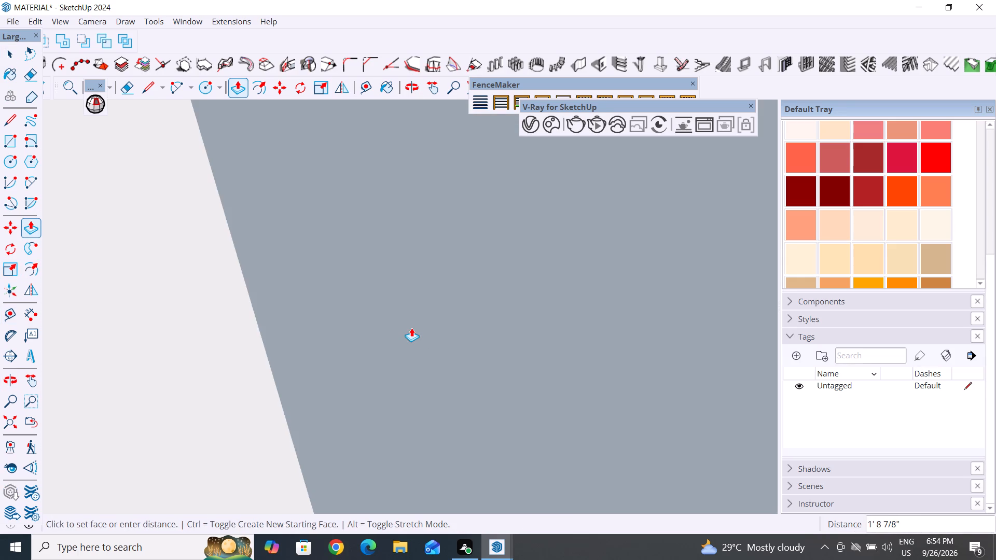
scroll(411, 328, down, 10)
scroll(442, 370, down, 6)
middle_drag(488, 391, 222, 435)
scroll(435, 382, down, 20)
scroll(435, 382, down, 10)
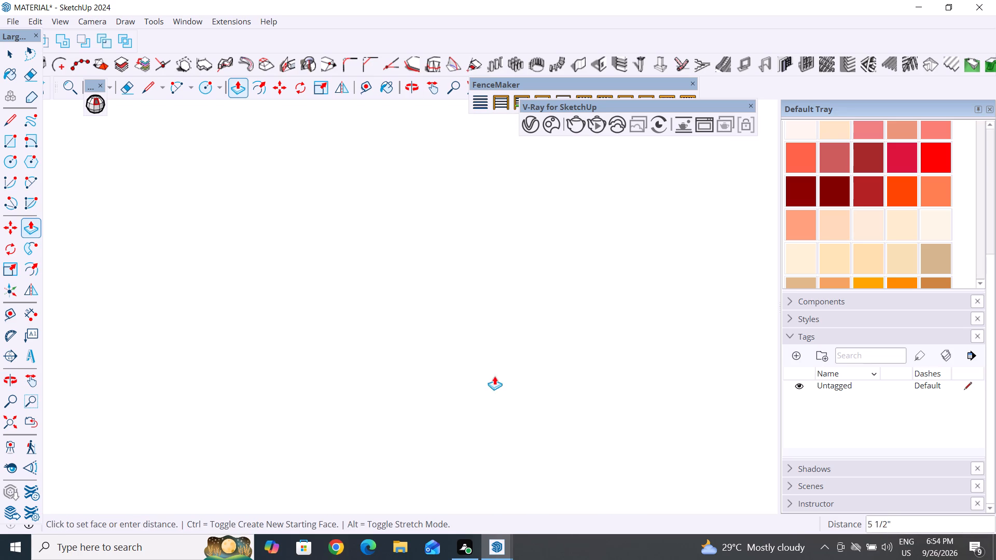
middle_drag(495, 382, 467, 469)
scroll(441, 288, down, 20)
scroll(441, 288, down, 10)
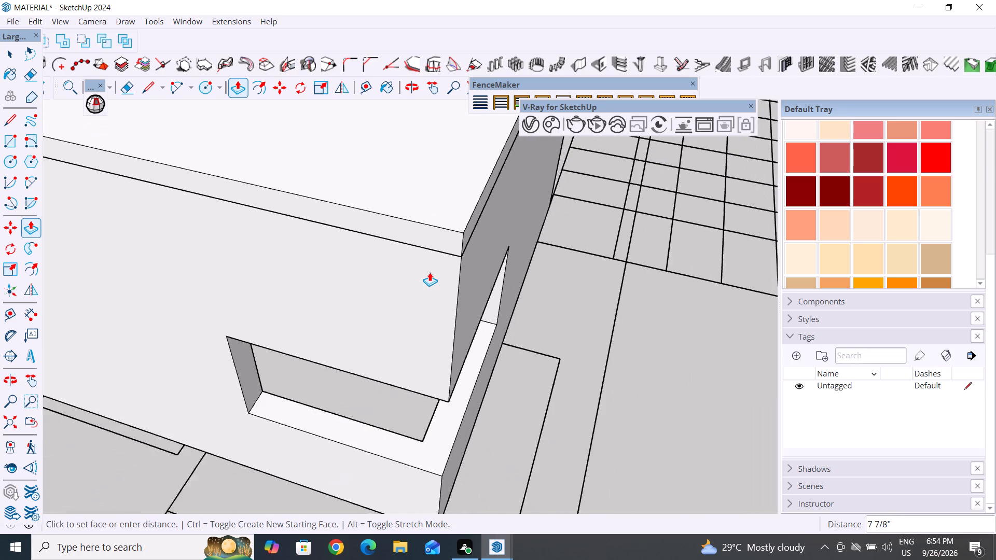
scroll(430, 272, down, 1)
middle_drag(546, 339, 663, 362)
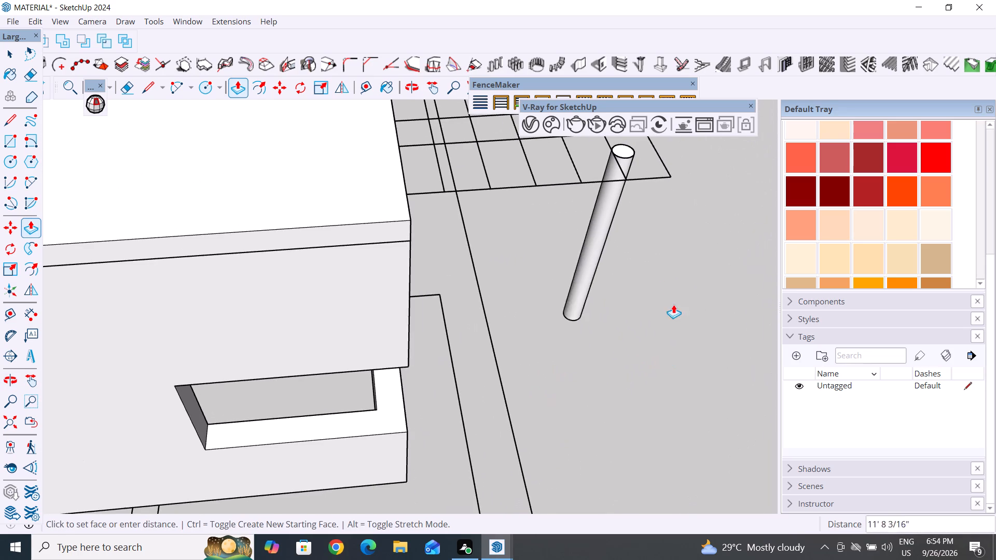
scroll(679, 187, down, 6)
middle_click(677, 167)
scroll(619, 302, down, 8)
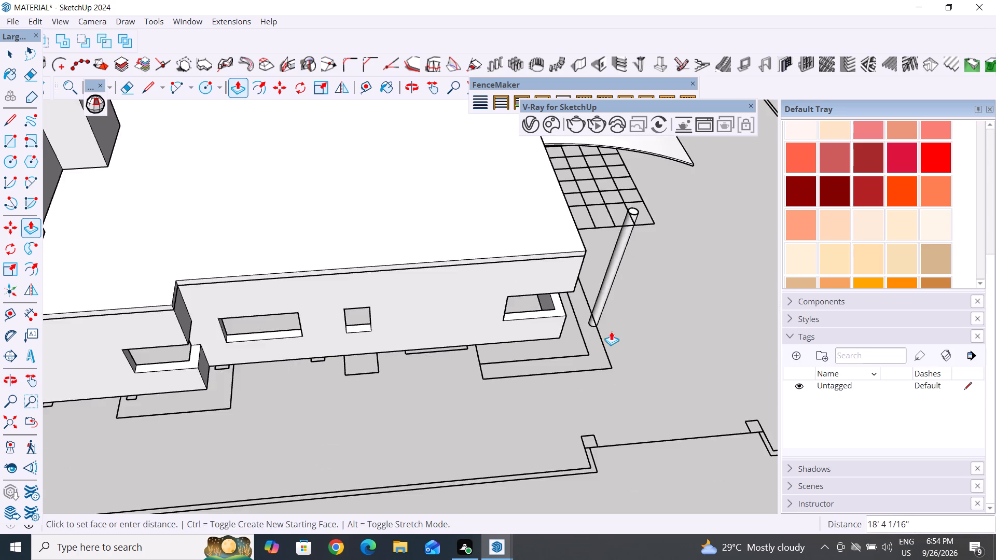
scroll(611, 331, down, 6)
middle_drag(666, 189, 571, 64)
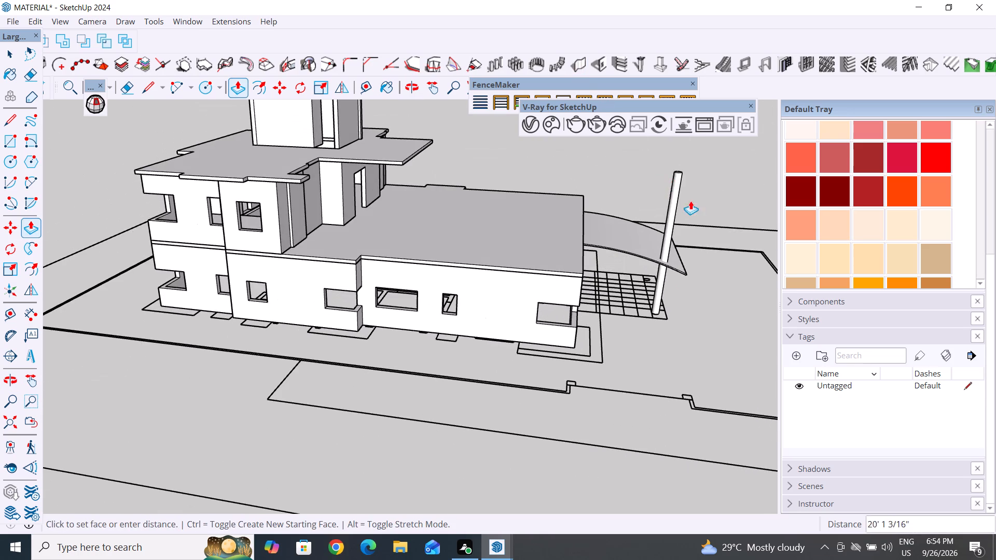
scroll(654, 248, up, 8)
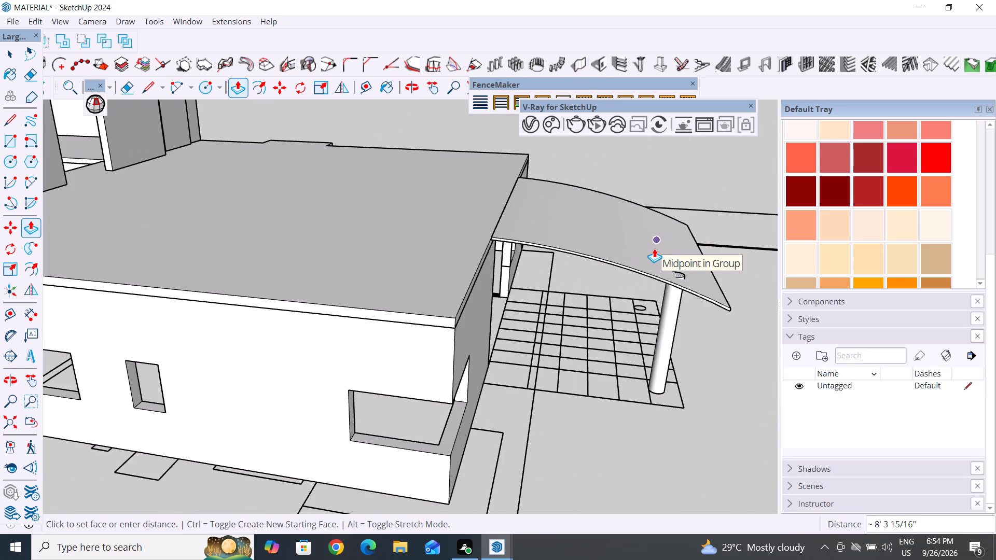
scroll(654, 248, up, 2)
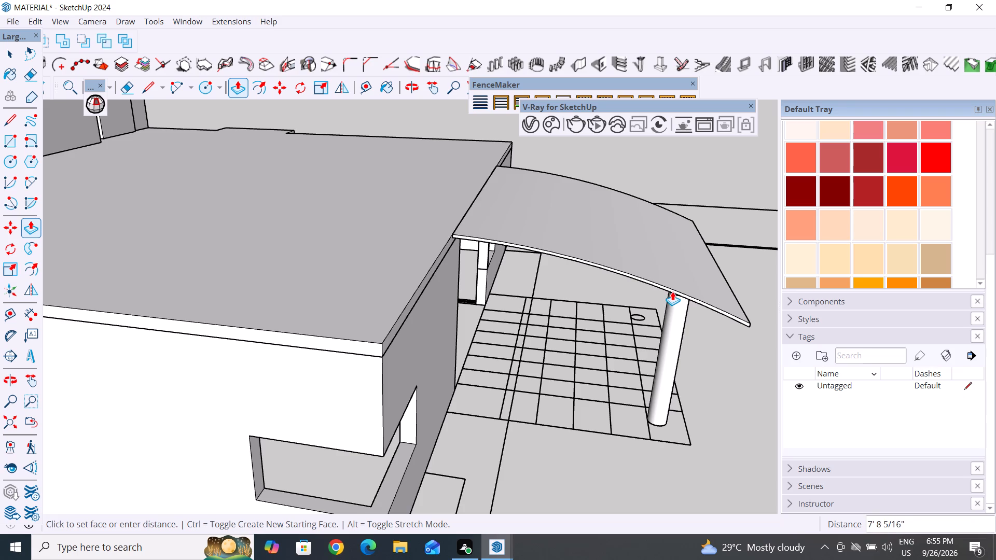
middle_drag(705, 300, 376, 244)
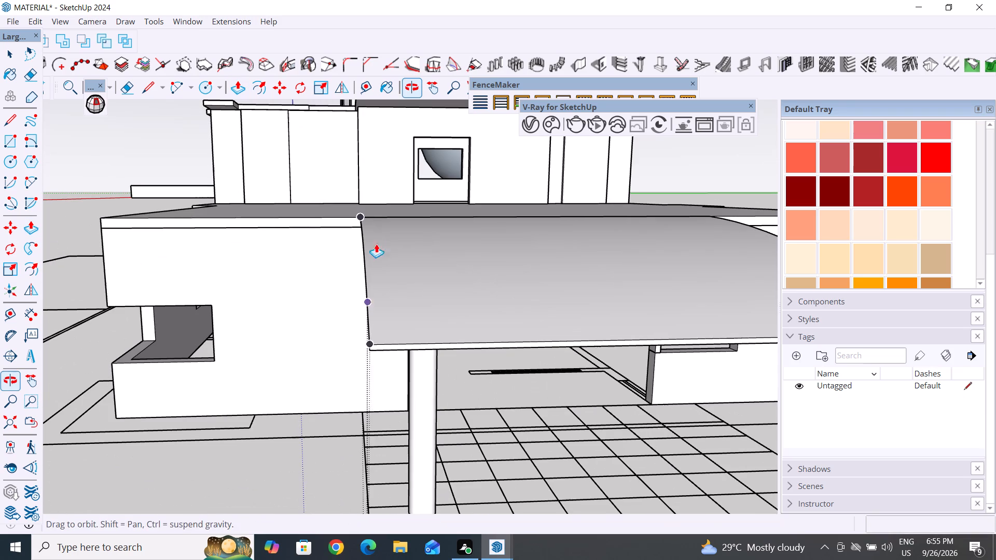
click(424, 305)
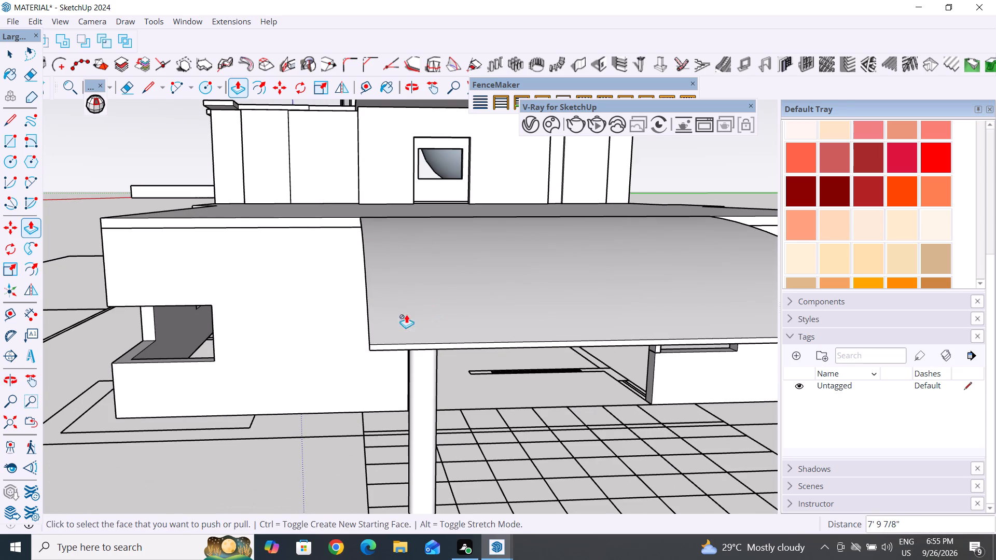
Examine where the top of the round column meets the underside of the curved roof.
middle_drag(317, 345, 664, 233)
middle_drag(491, 311, 524, 366)
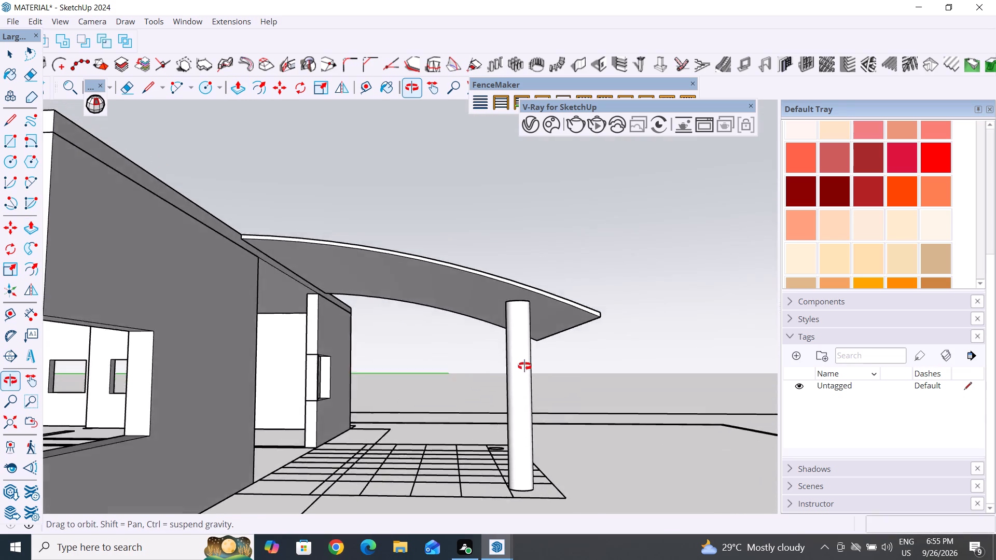
middle_drag(524, 366, 556, 402)
scroll(521, 292, up, 5)
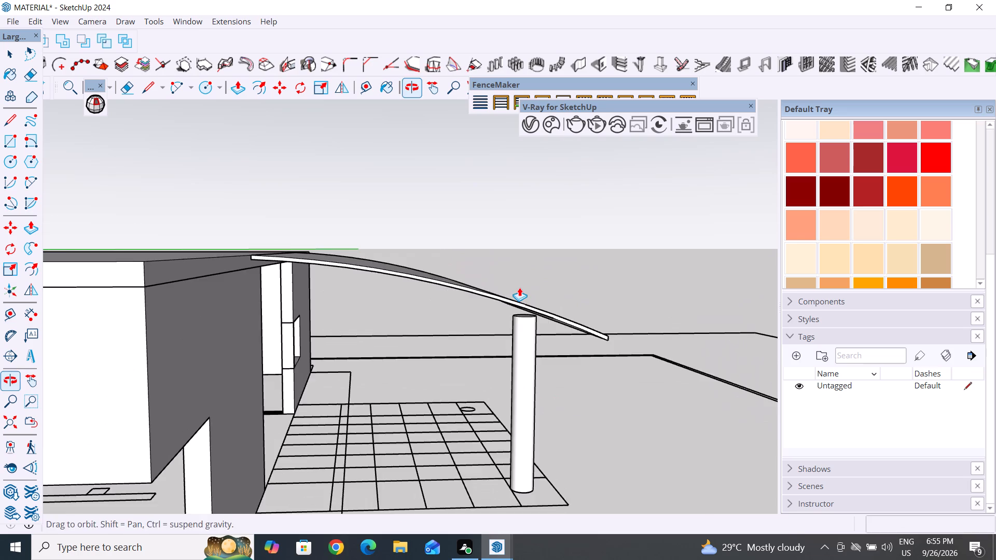
scroll(526, 340, up, 4)
scroll(480, 380, down, 2)
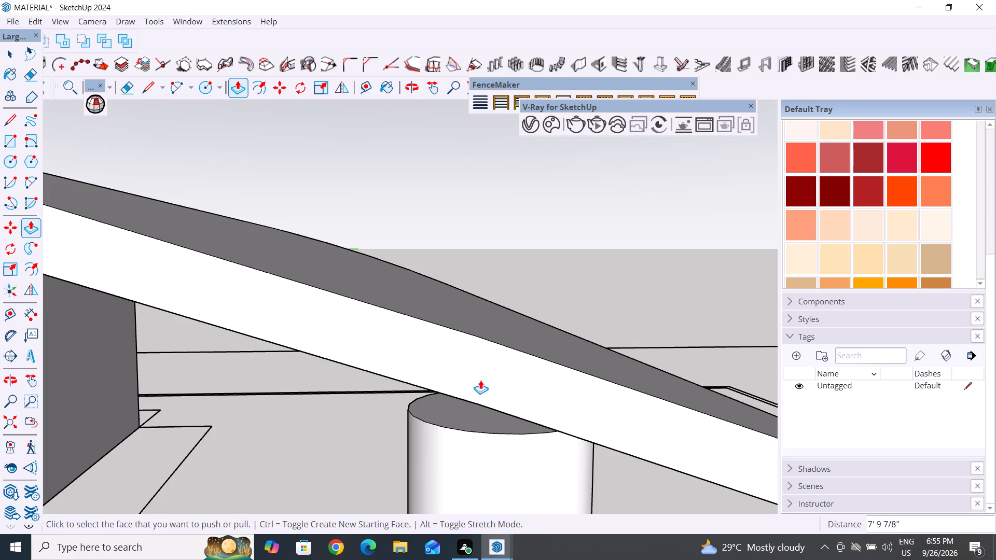
Push/Pull the round column's top face up about 11/16" and again about 9 5/16", taking it through the curved roof.
middle_drag(440, 407, 727, 422)
middle_drag(727, 422, 720, 445)
click(444, 383)
drag(453, 380, 451, 332)
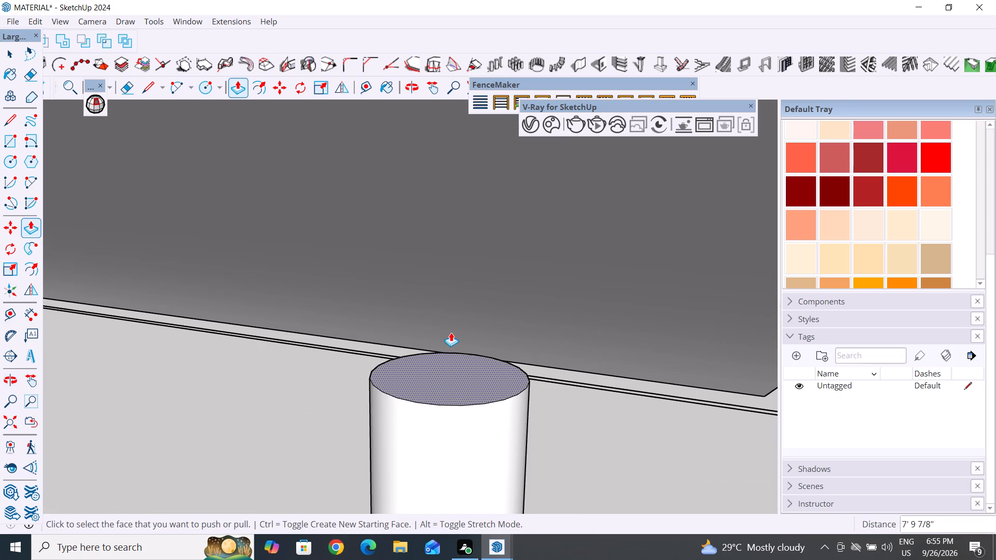
drag(451, 332, 455, 299)
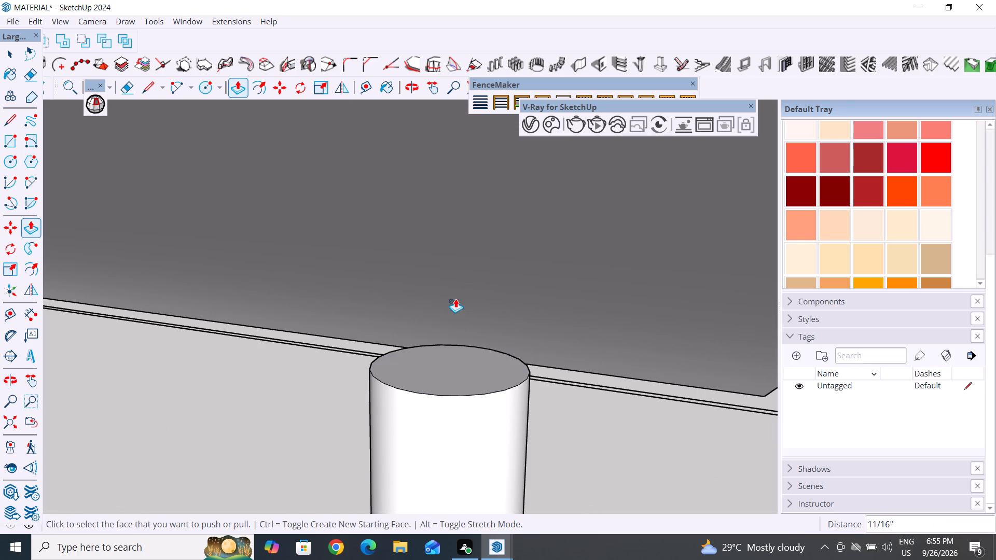
drag(455, 299, 455, 287)
middle_drag(483, 378, 485, 380)
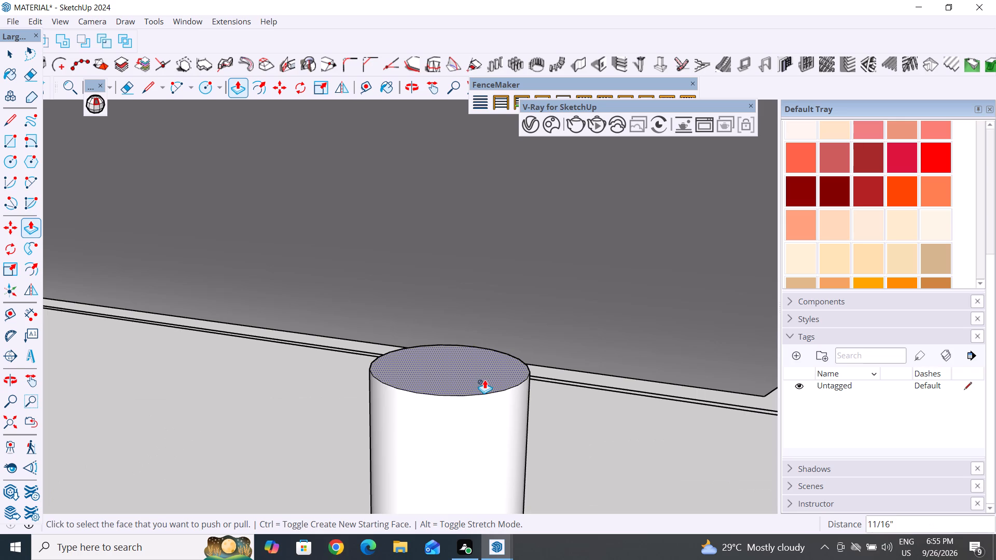
middle_drag(485, 380, 457, 375)
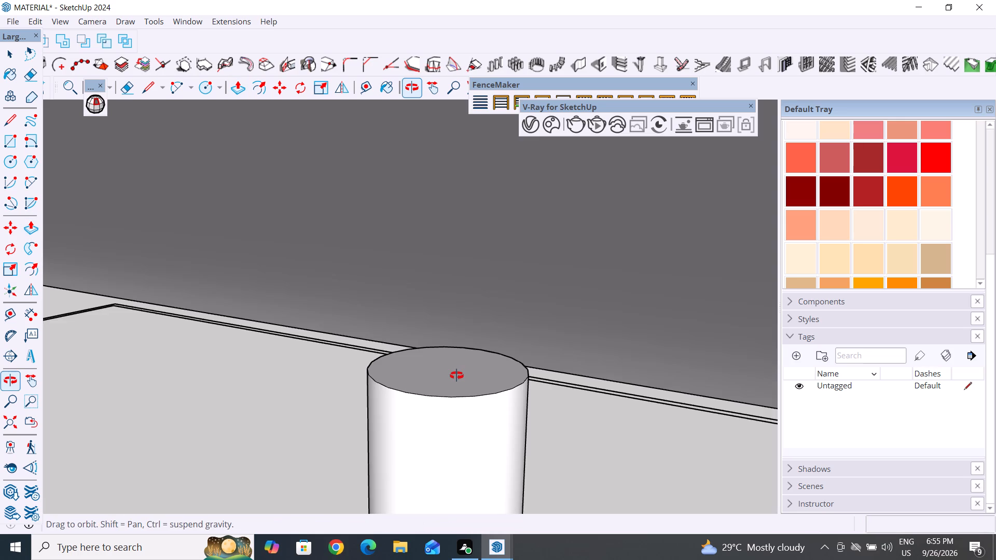
click(425, 368)
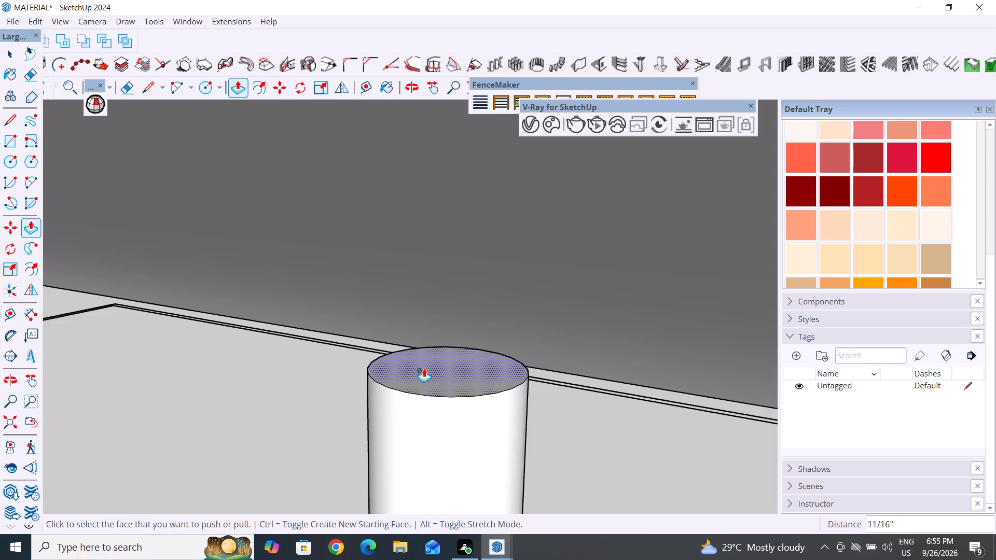
click(392, 245)
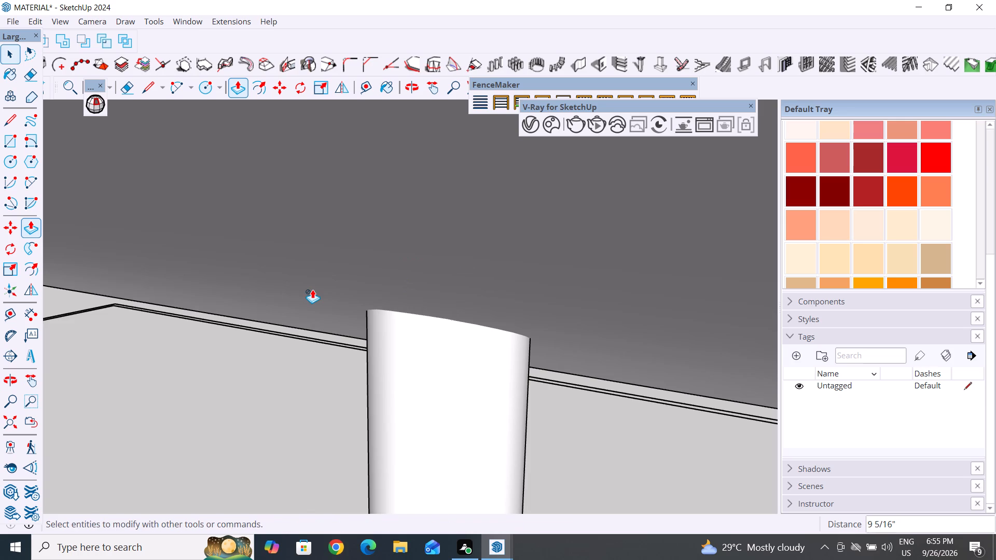
Examine how the top of the round column passes through the curved roof, from above and from the side.
click(12, 53)
scroll(312, 289, down, 5)
scroll(262, 332, down, 6)
middle_drag(419, 371, 344, 392)
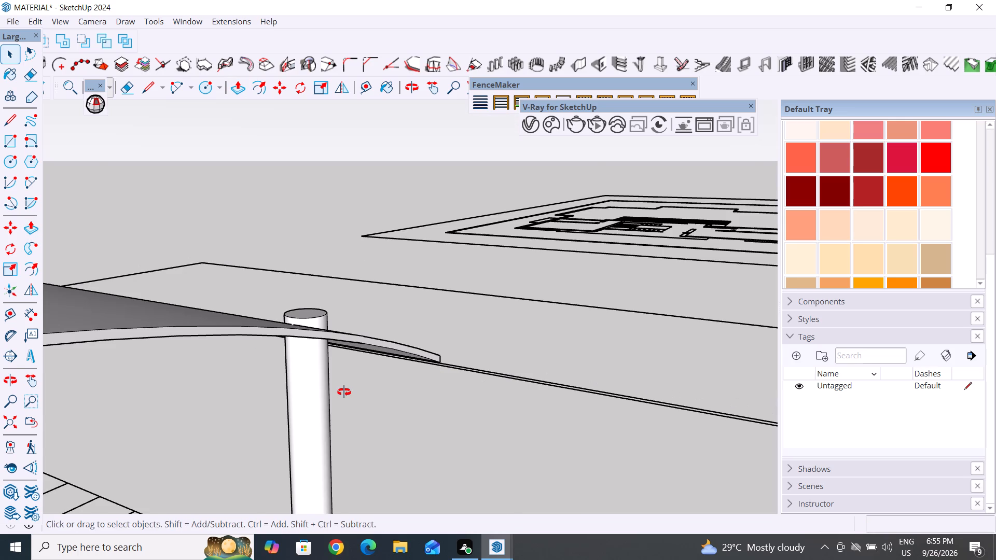
scroll(206, 348, up, 9)
click(223, 328)
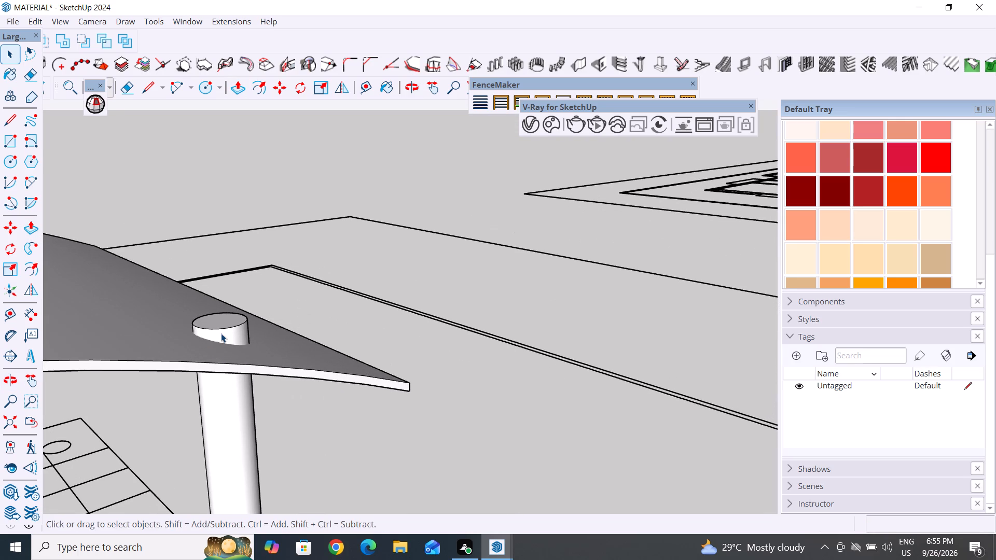
click(551, 399)
middle_drag(591, 432, 554, 416)
middle_drag(554, 416, 505, 453)
scroll(505, 453, up, 1)
scroll(648, 356, down, 10)
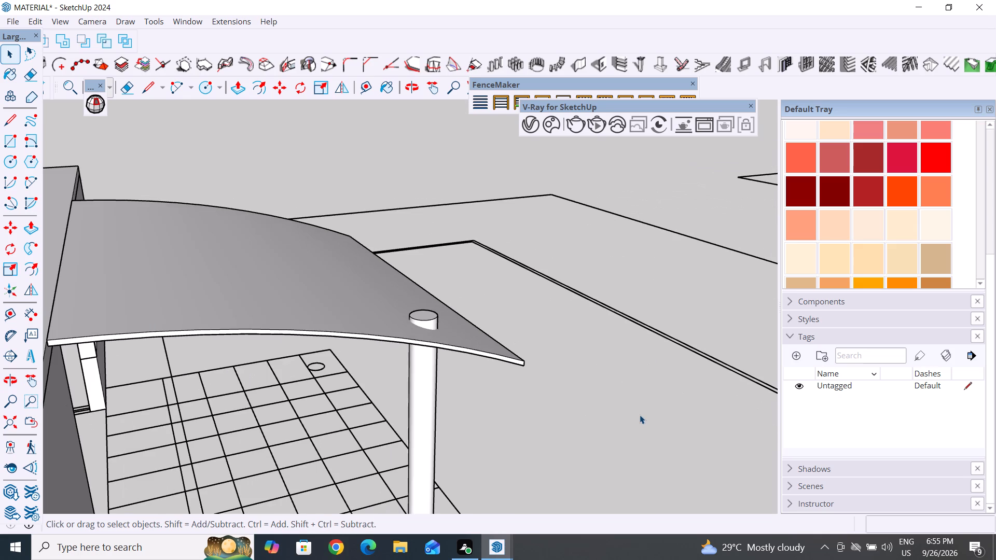
middle_drag(636, 418, 541, 439)
scroll(402, 357, up, 7)
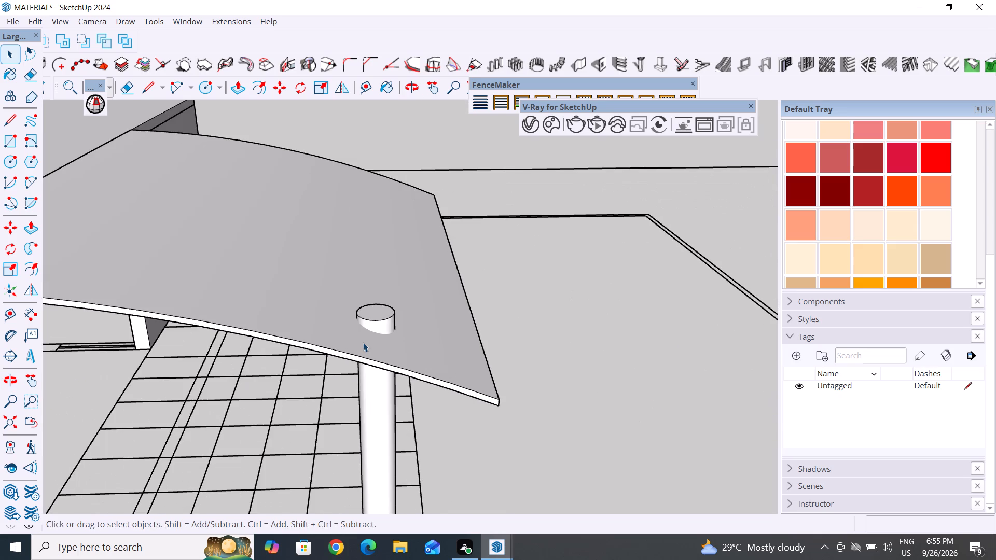
scroll(363, 343, up, 3)
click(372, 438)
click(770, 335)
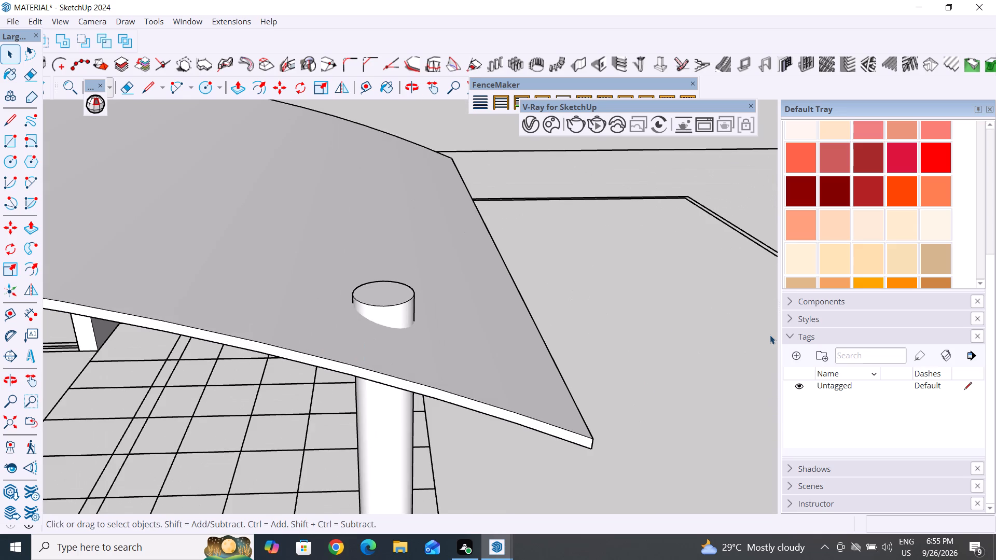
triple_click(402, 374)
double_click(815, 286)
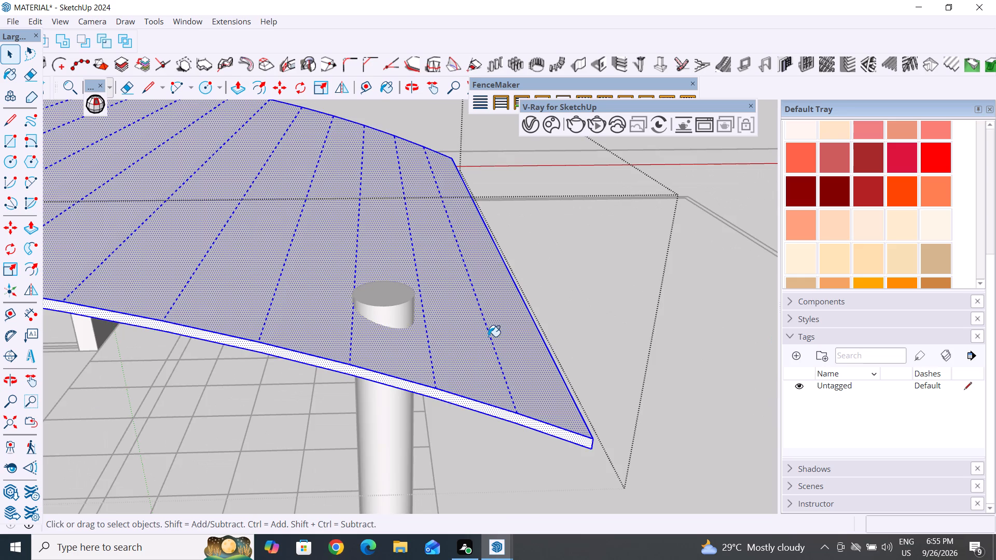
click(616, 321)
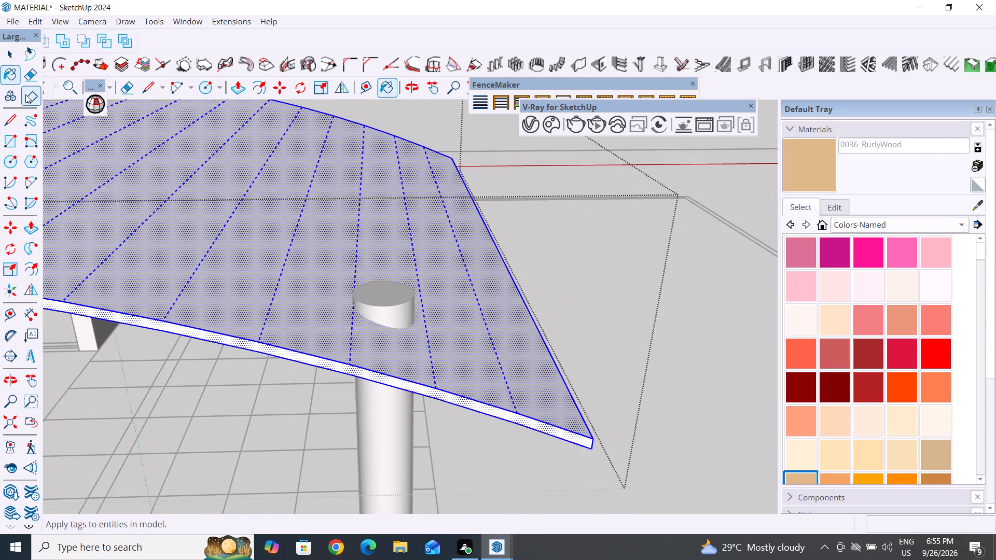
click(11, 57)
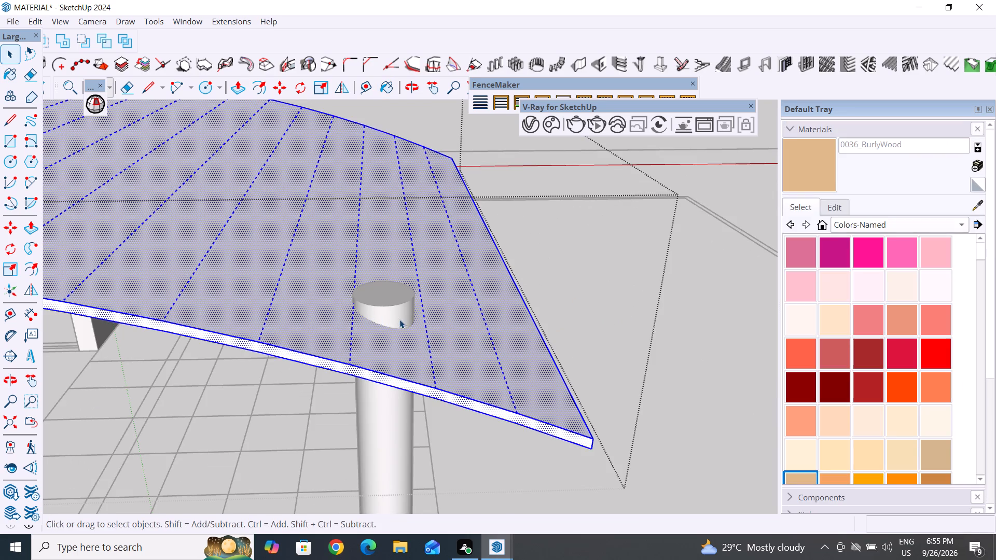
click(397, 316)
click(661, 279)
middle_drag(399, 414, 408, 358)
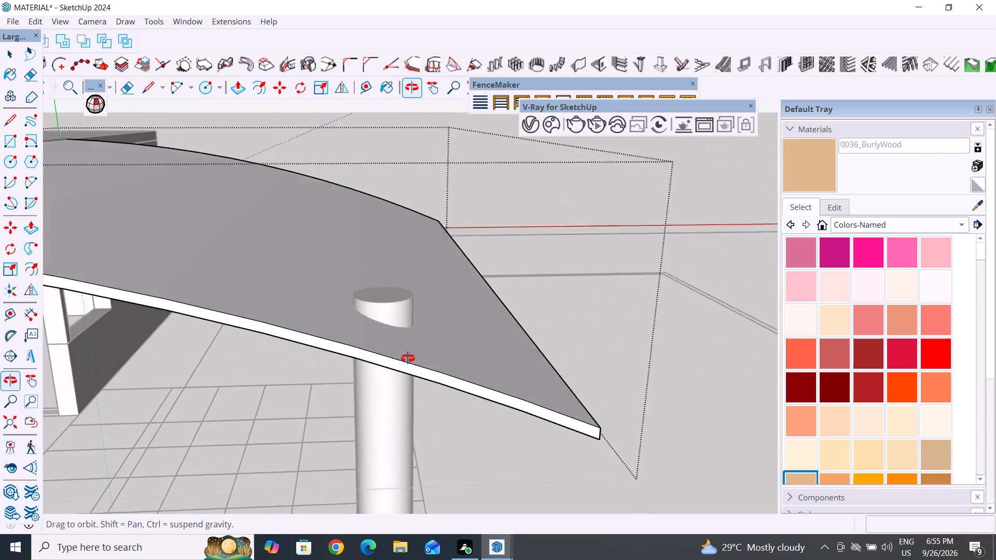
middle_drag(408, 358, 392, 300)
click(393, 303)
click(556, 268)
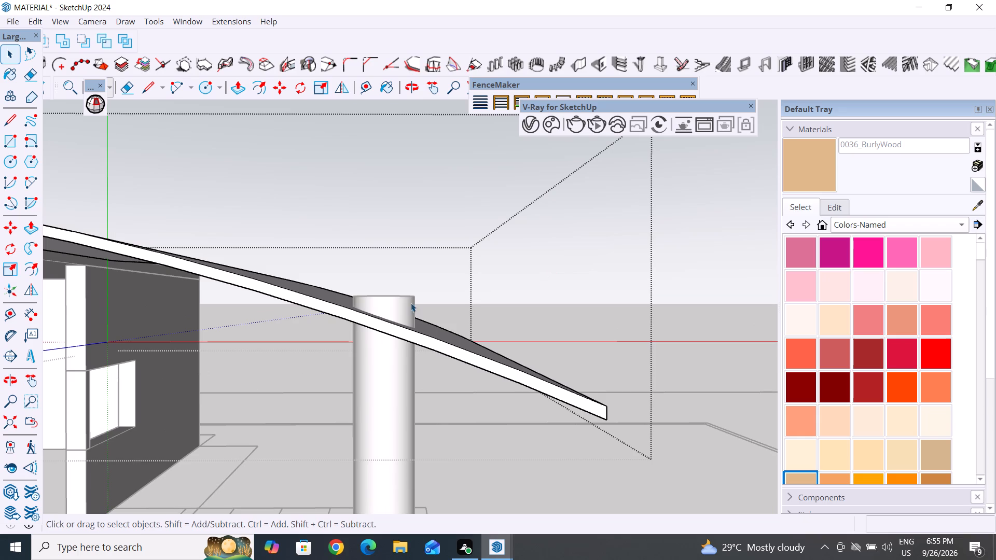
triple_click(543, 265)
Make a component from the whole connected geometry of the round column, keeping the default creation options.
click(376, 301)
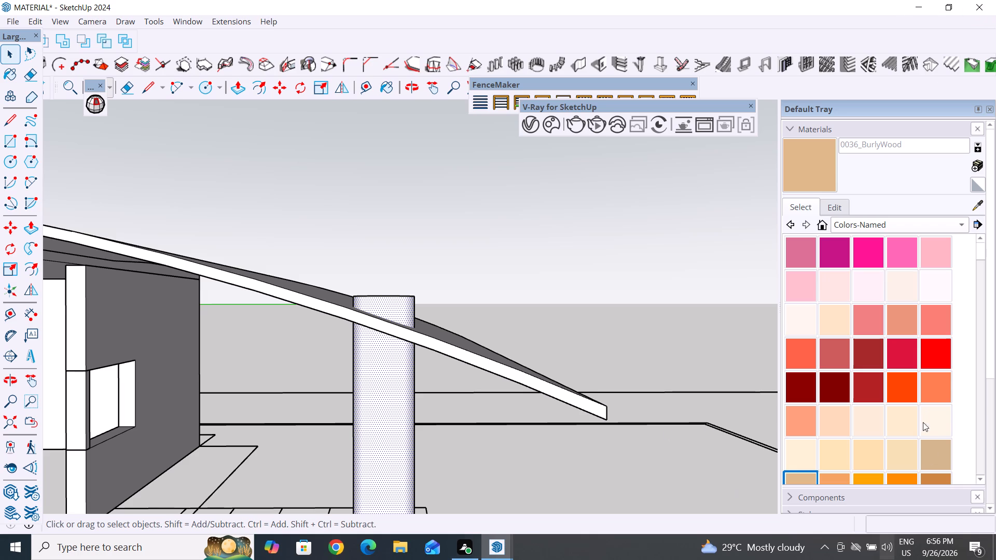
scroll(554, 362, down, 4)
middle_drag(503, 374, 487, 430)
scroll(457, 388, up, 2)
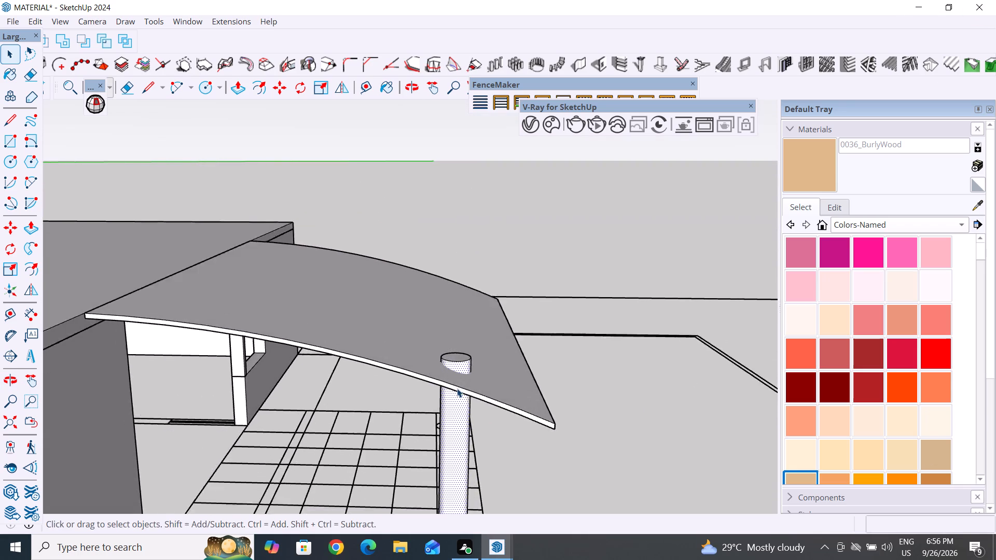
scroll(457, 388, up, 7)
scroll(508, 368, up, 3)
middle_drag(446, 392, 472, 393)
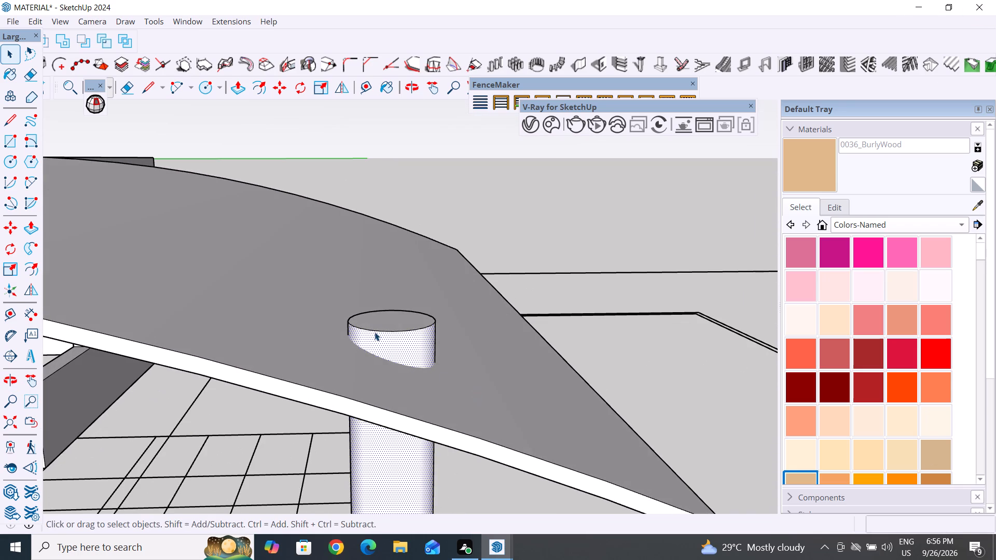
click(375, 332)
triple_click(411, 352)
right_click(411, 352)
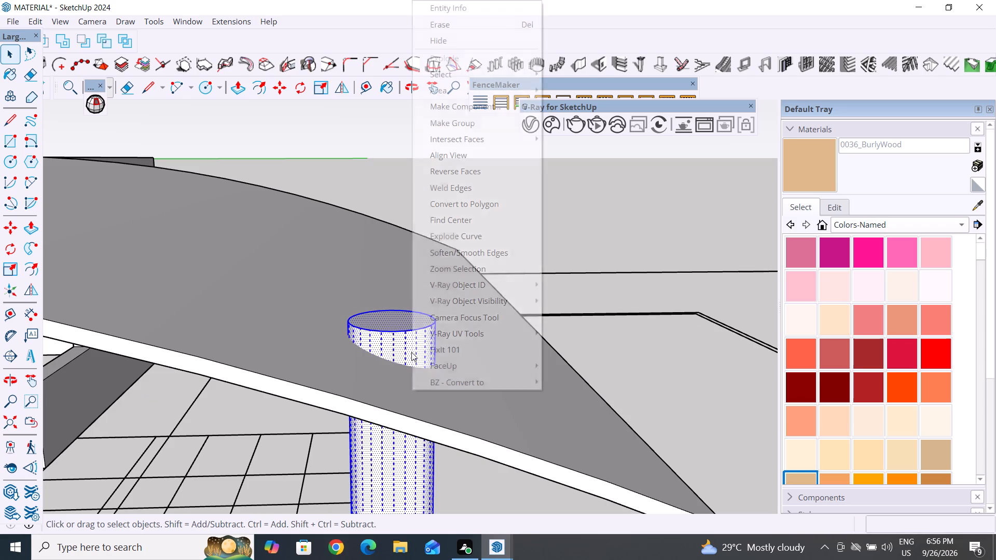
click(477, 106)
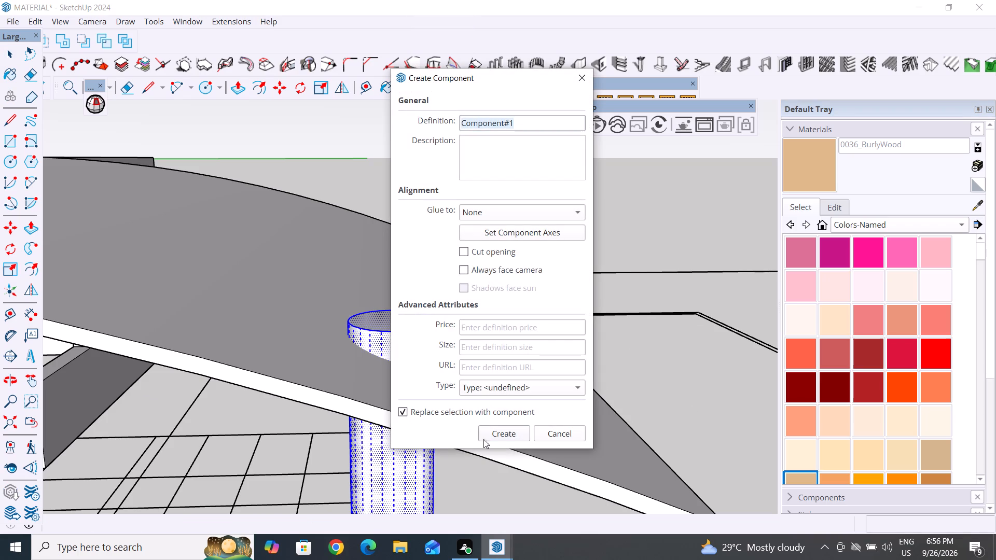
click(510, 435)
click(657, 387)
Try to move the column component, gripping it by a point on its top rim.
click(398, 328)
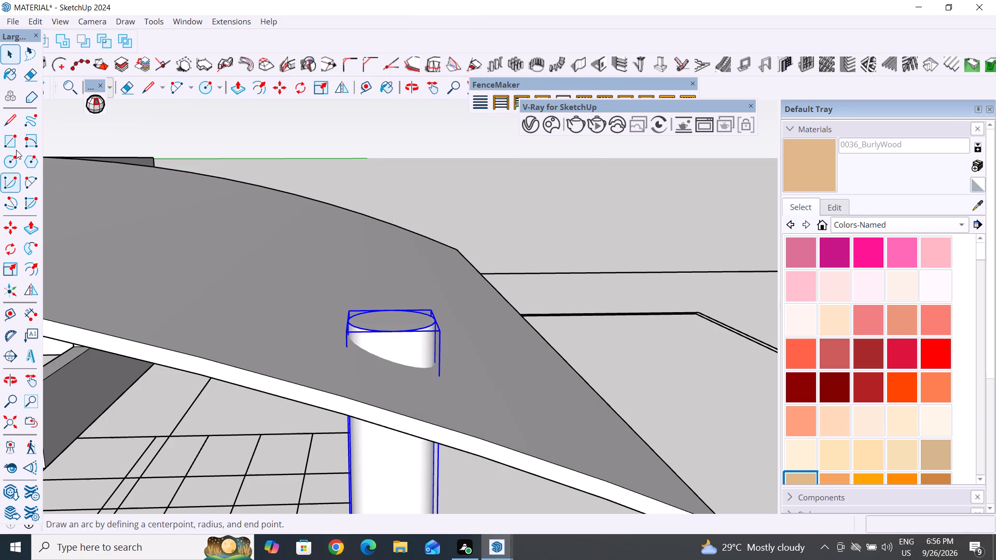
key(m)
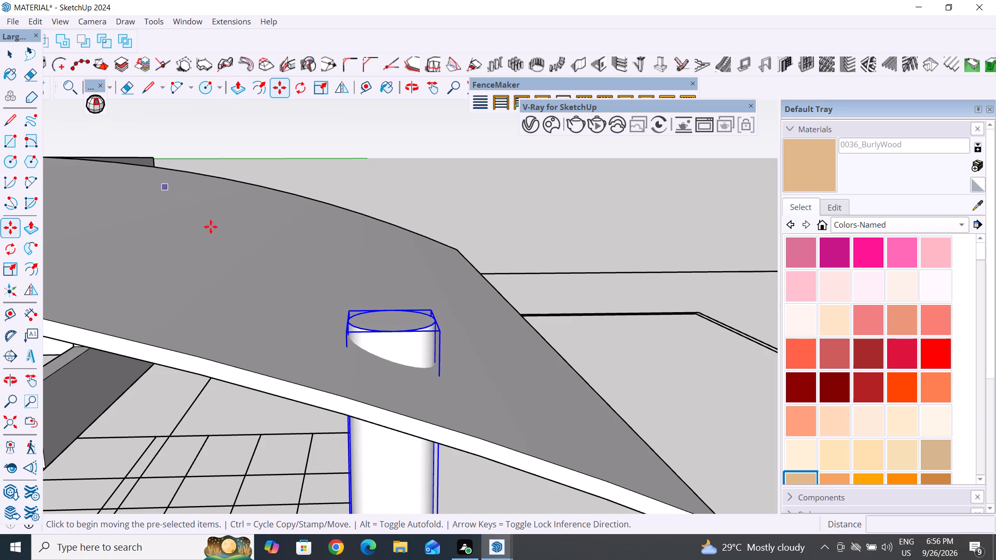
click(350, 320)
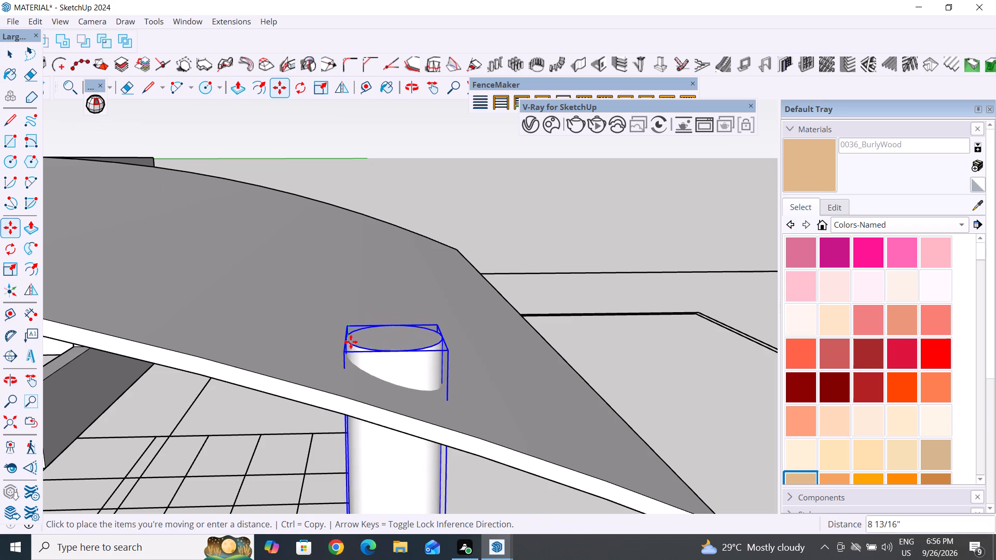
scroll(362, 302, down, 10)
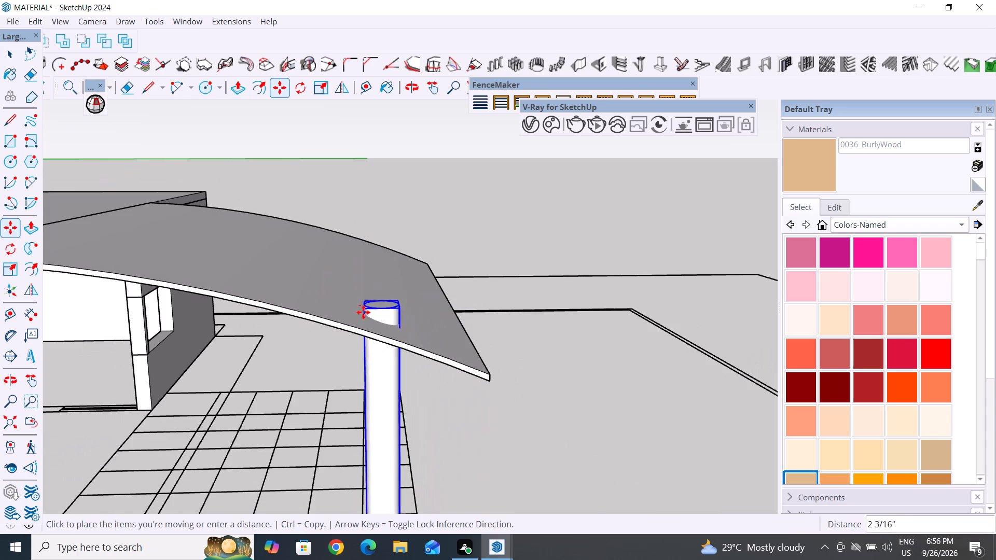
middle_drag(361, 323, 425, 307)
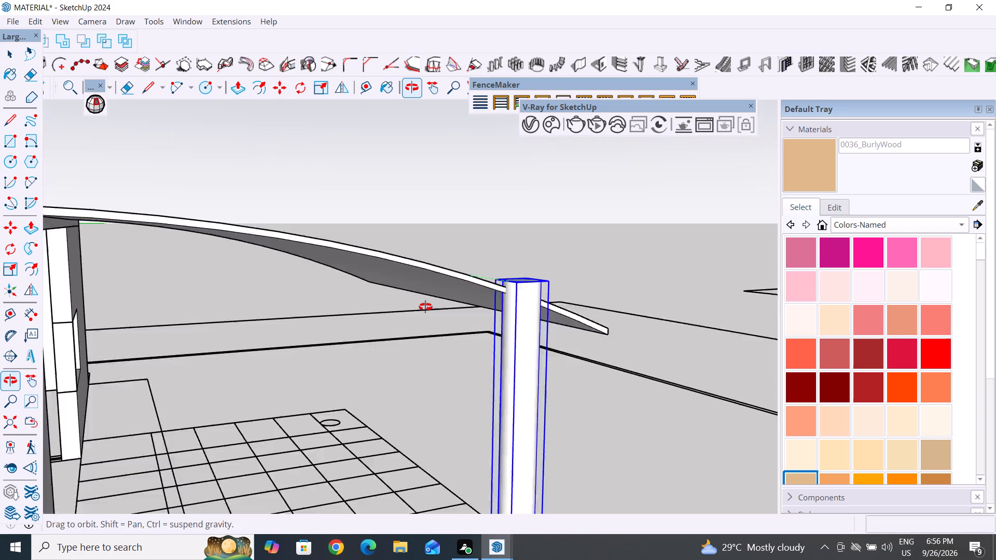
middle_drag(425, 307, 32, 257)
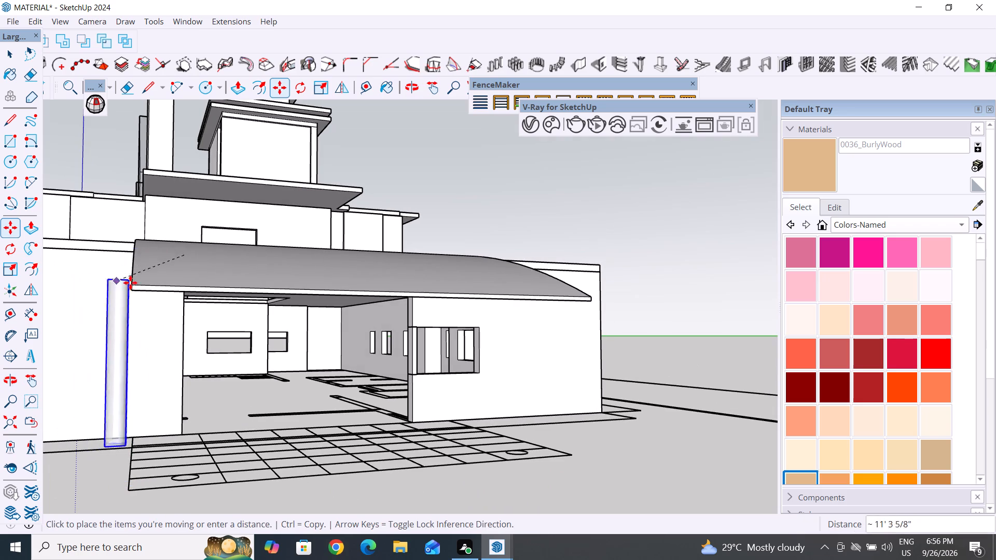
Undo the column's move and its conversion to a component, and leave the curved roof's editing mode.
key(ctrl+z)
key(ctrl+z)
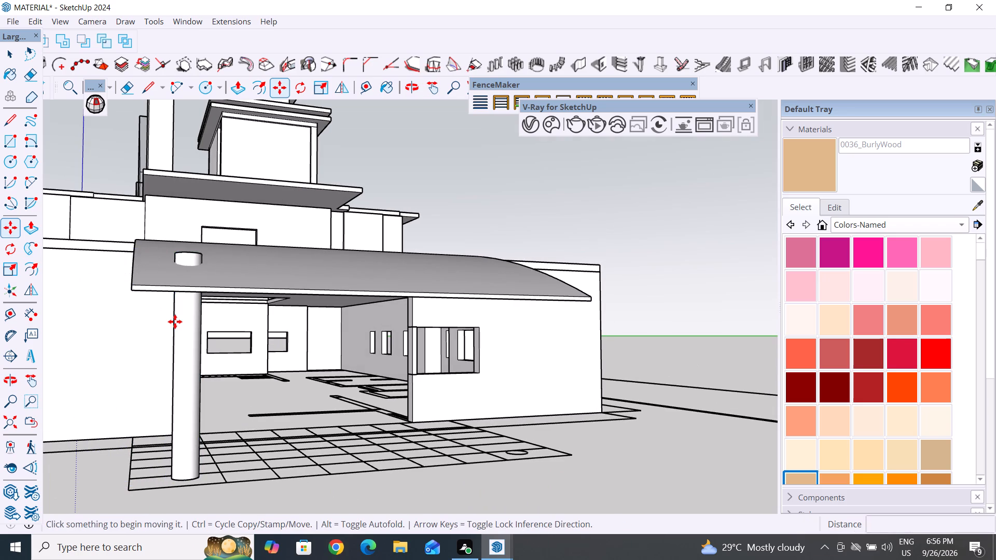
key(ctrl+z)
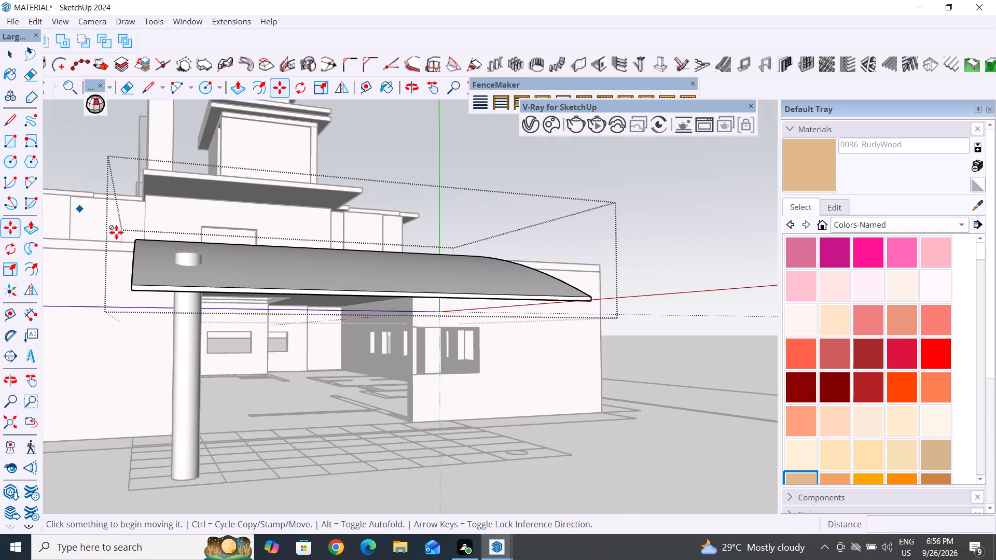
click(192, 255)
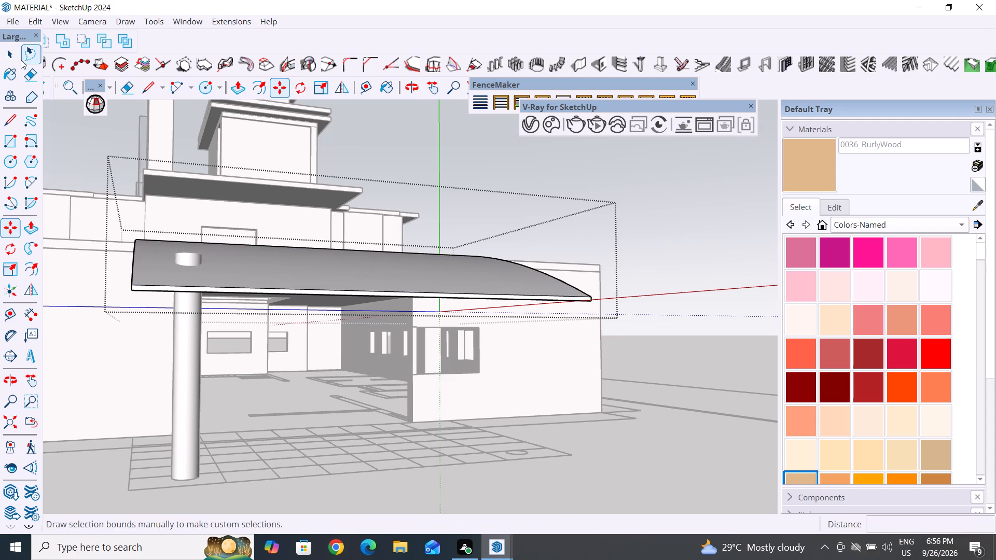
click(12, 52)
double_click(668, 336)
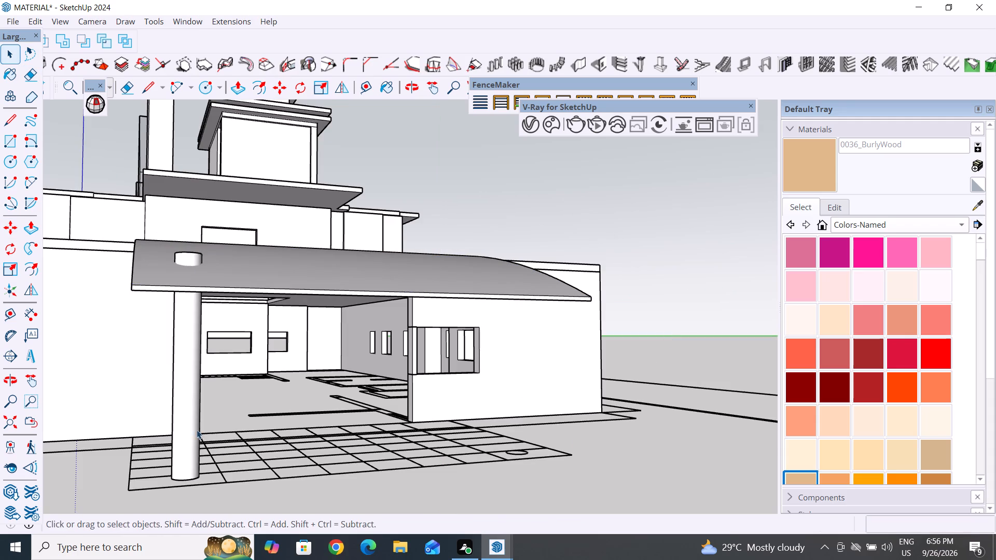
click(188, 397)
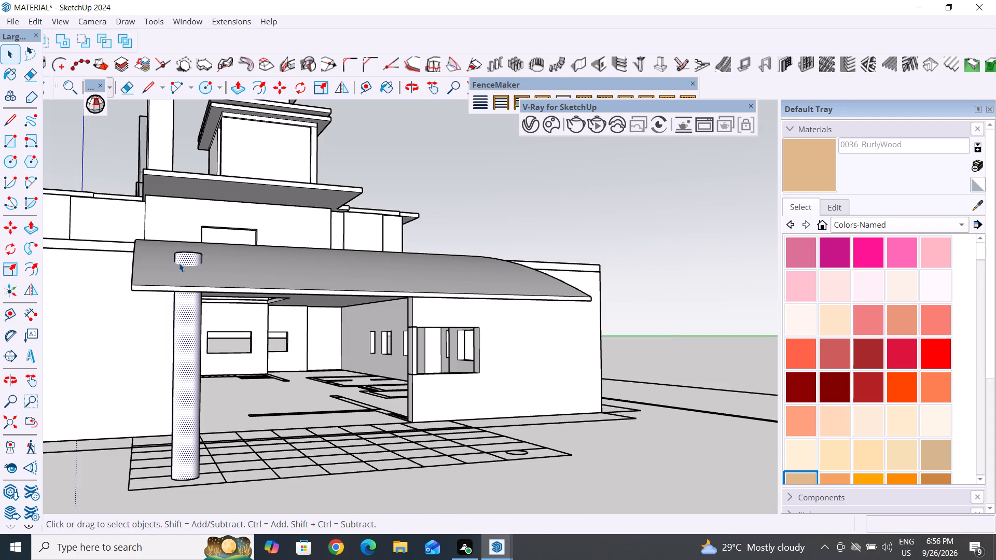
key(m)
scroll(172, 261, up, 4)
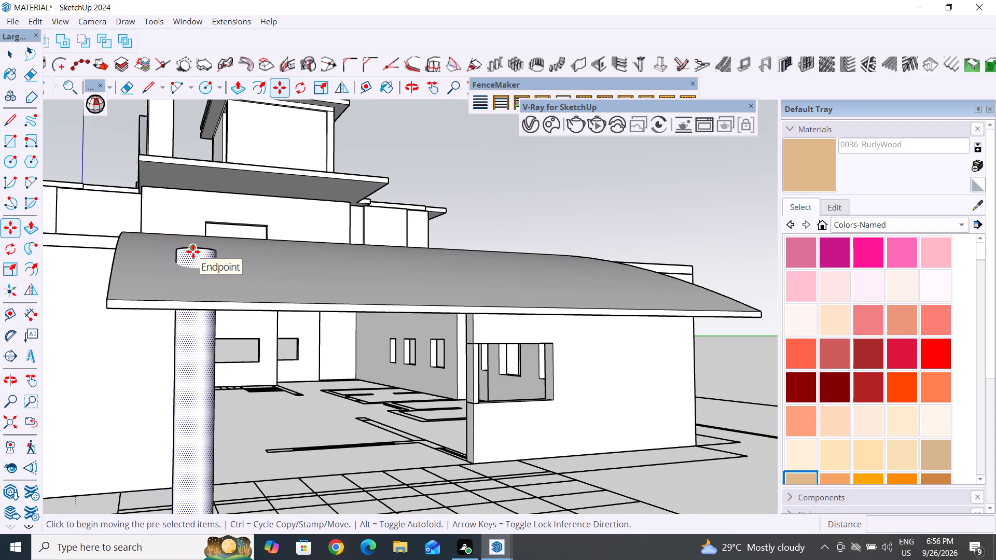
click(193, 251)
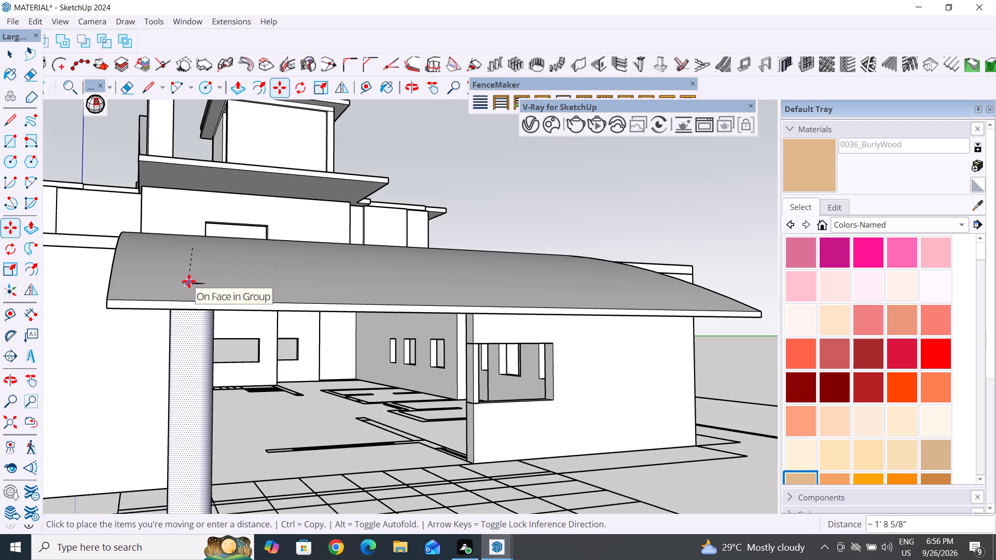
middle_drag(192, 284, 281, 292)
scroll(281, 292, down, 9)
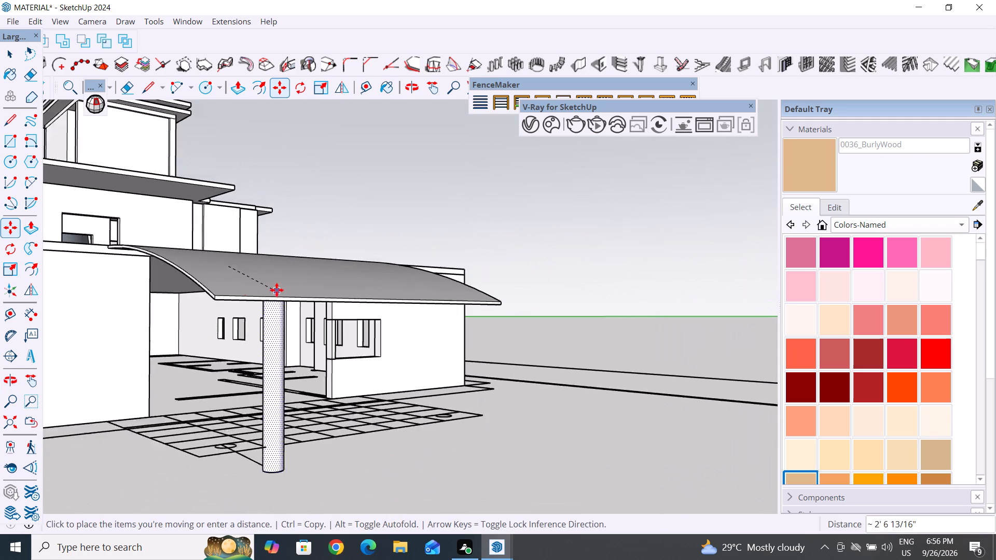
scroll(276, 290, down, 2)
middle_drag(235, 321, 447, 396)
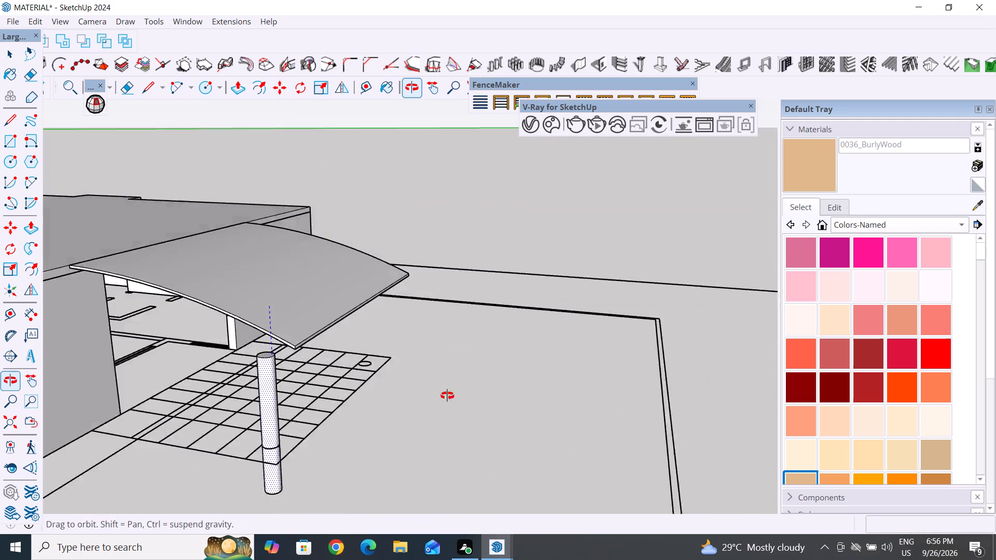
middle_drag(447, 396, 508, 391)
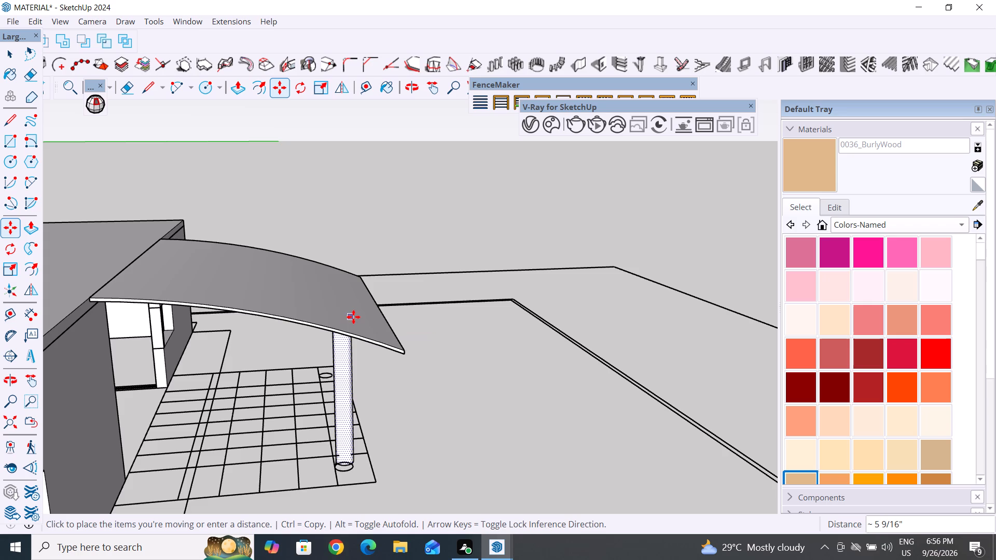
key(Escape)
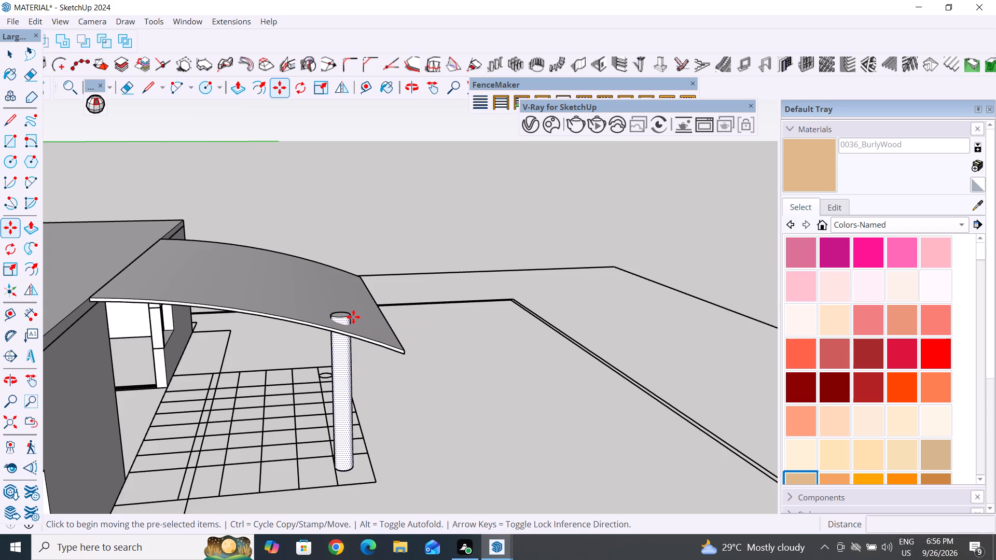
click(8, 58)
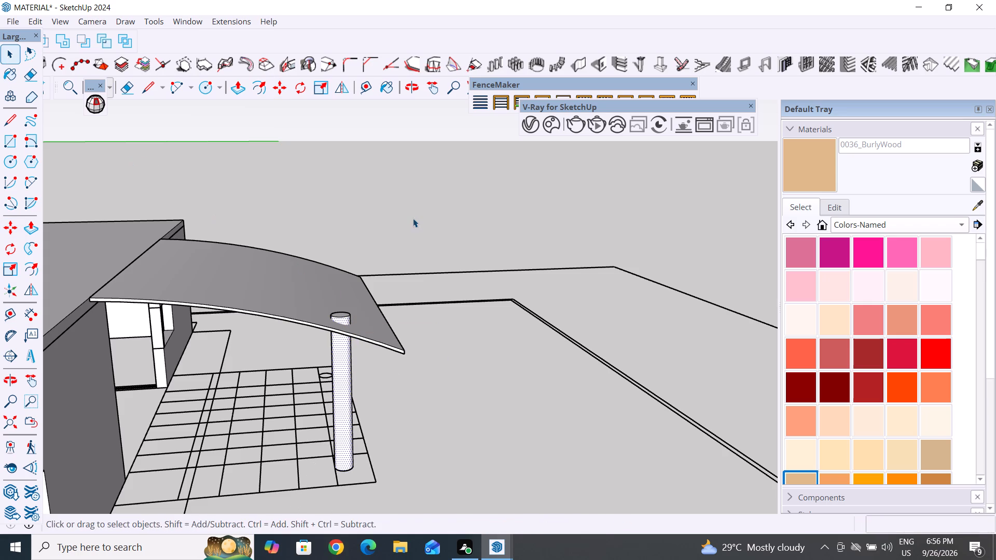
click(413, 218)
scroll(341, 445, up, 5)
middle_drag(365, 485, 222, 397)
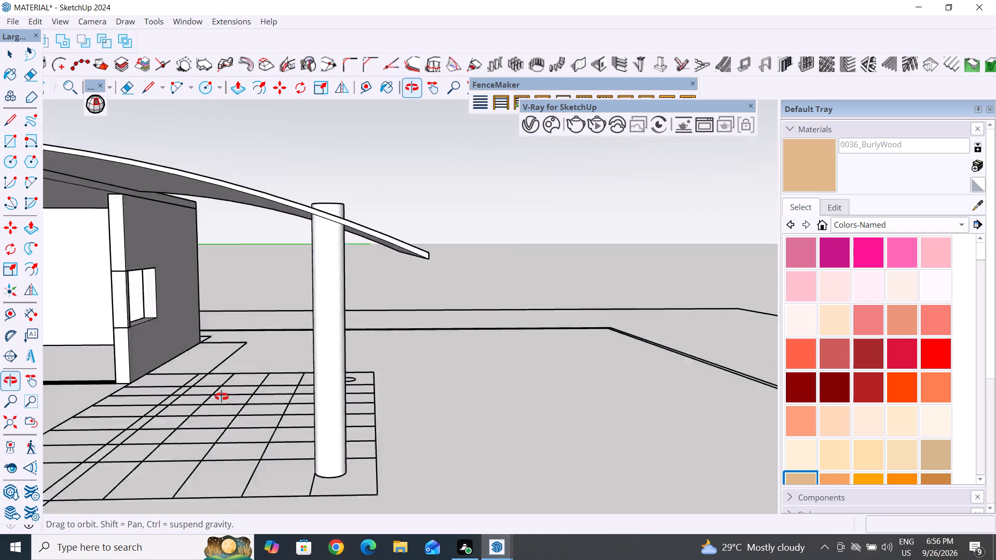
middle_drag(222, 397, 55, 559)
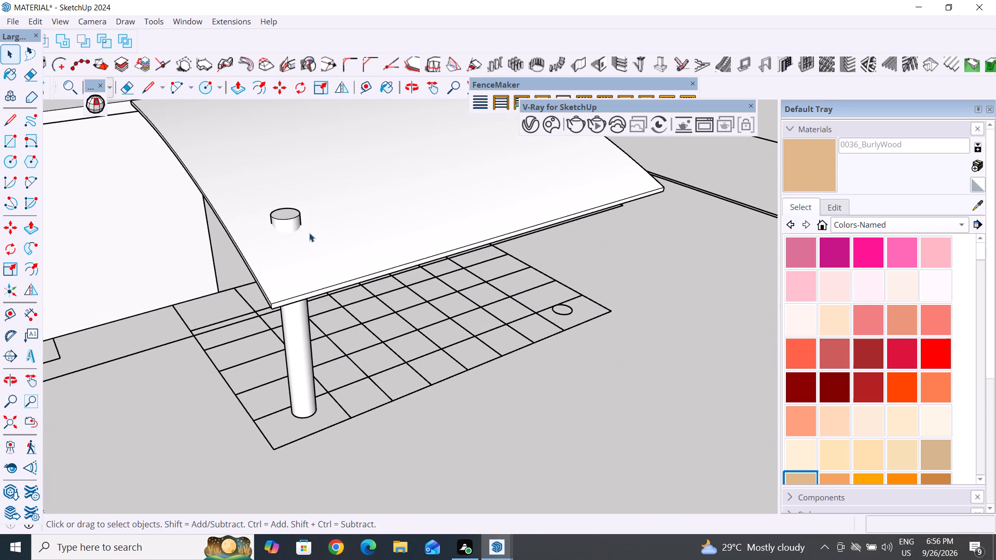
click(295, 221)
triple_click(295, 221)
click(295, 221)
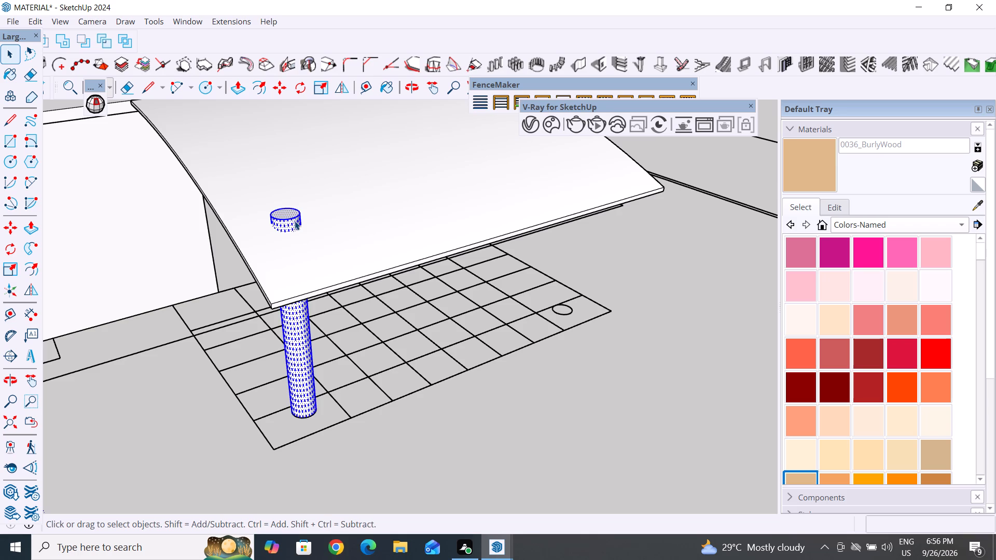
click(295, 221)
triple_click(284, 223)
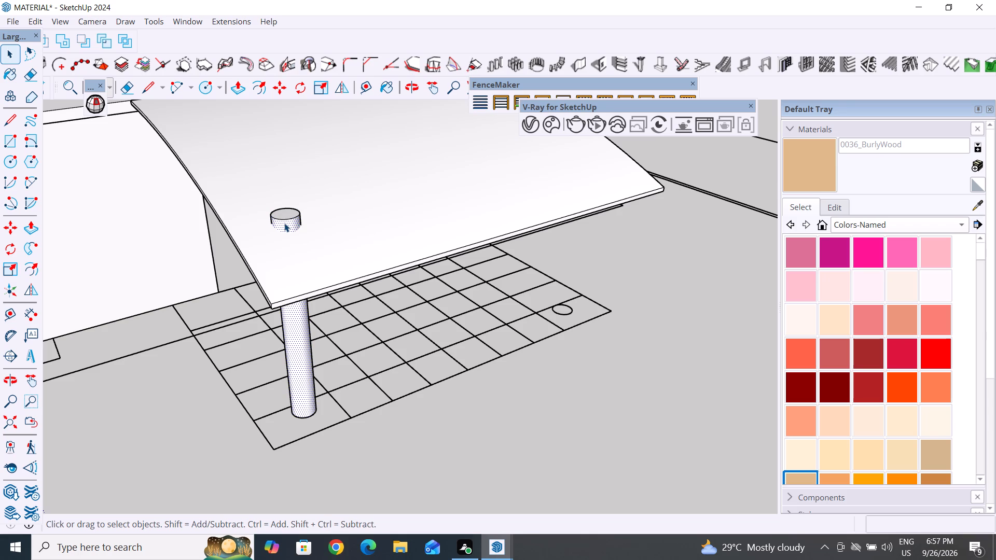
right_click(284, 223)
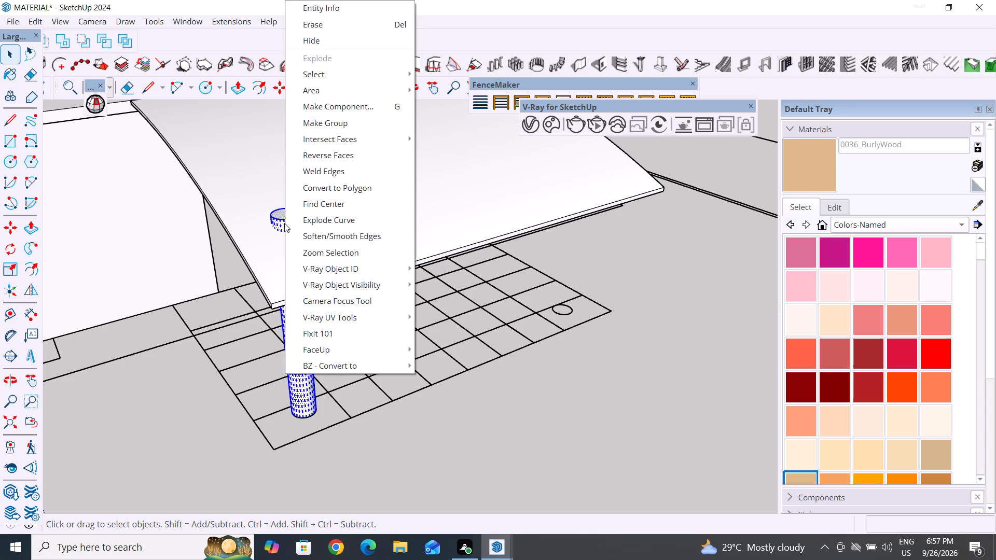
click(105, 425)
Push the round column's top face down 6 7/16" so it no longer projects above the curved roof.
click(299, 216)
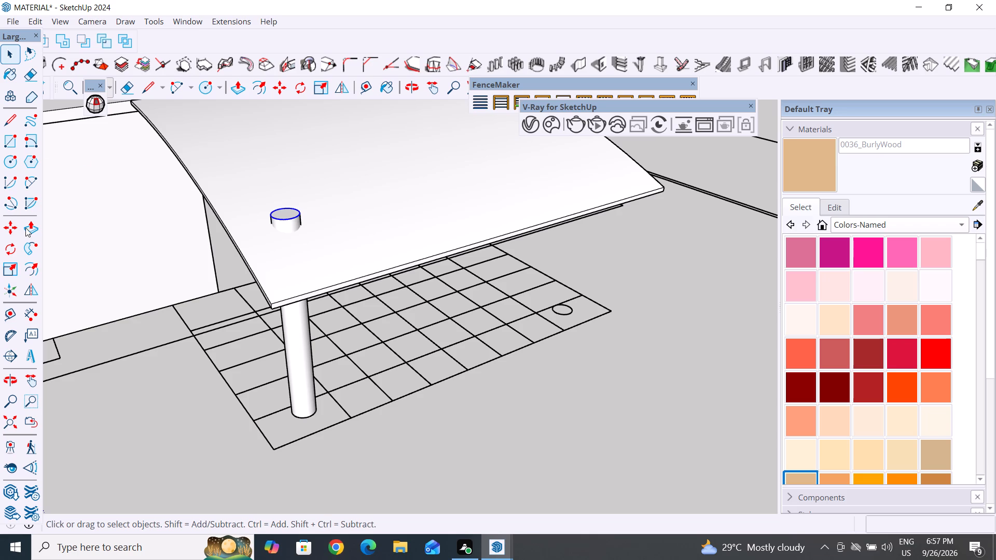
click(30, 222)
click(290, 215)
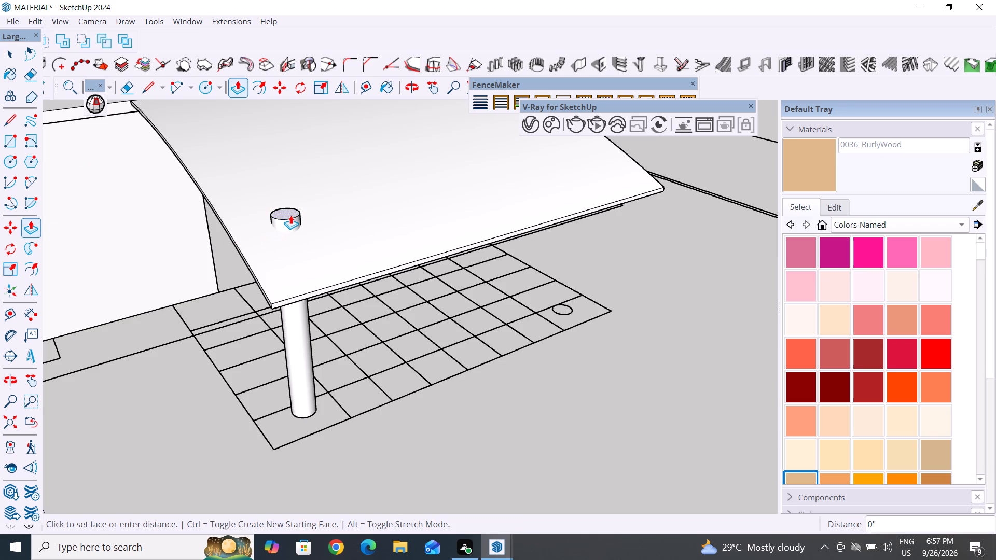
click(288, 229)
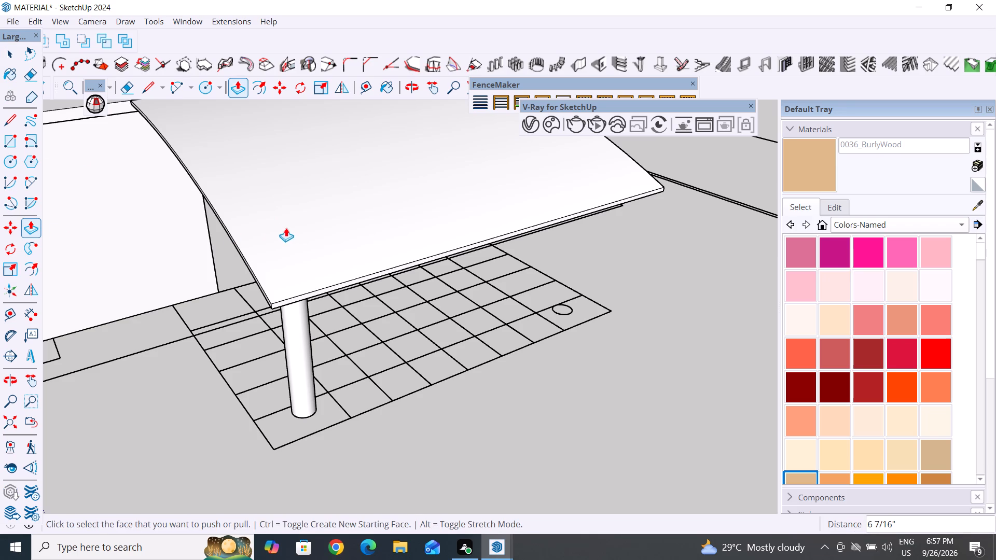
Make a group from all the connected geometry of the shortened round column.
click(7, 51)
double_click(388, 451)
triple_click(299, 362)
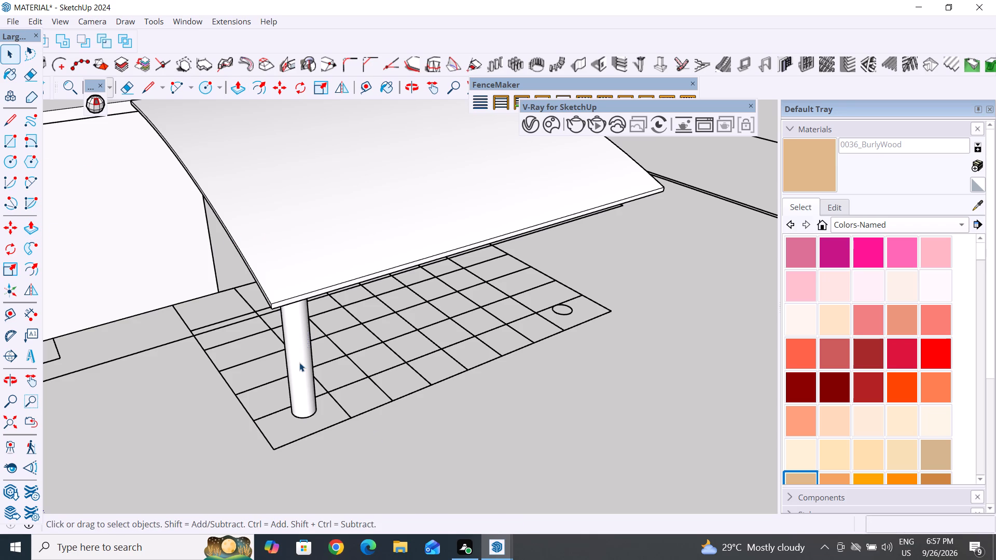
right_click(299, 362)
click(356, 132)
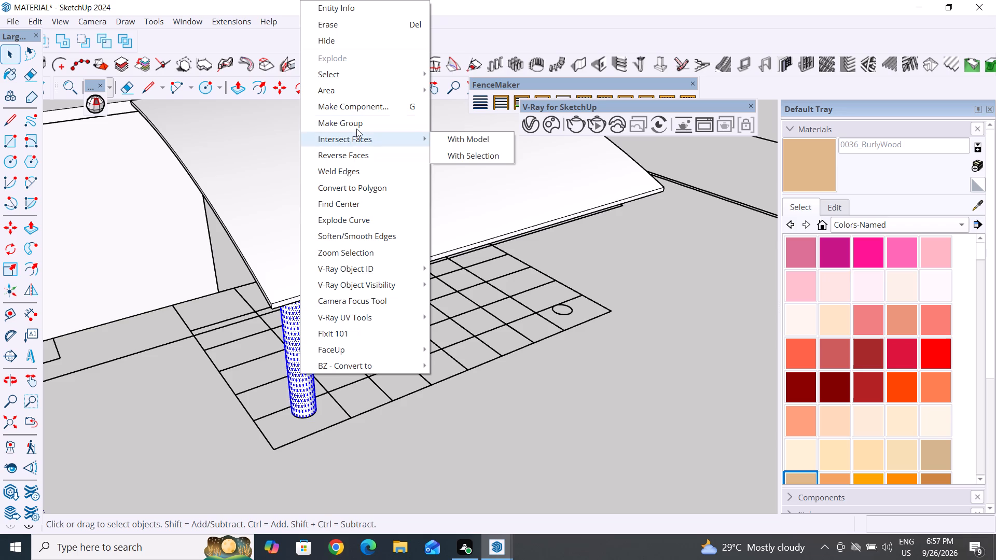
click(357, 123)
Copy the column group about 14' 9" along the paving grid onto the other marked circle, gripping it by its base edge.
key(m)
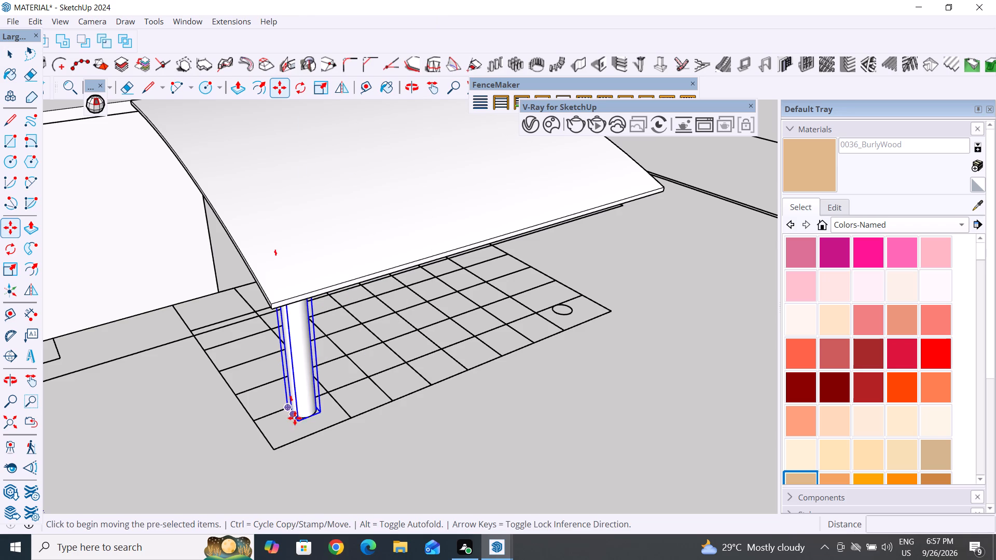
click(301, 418)
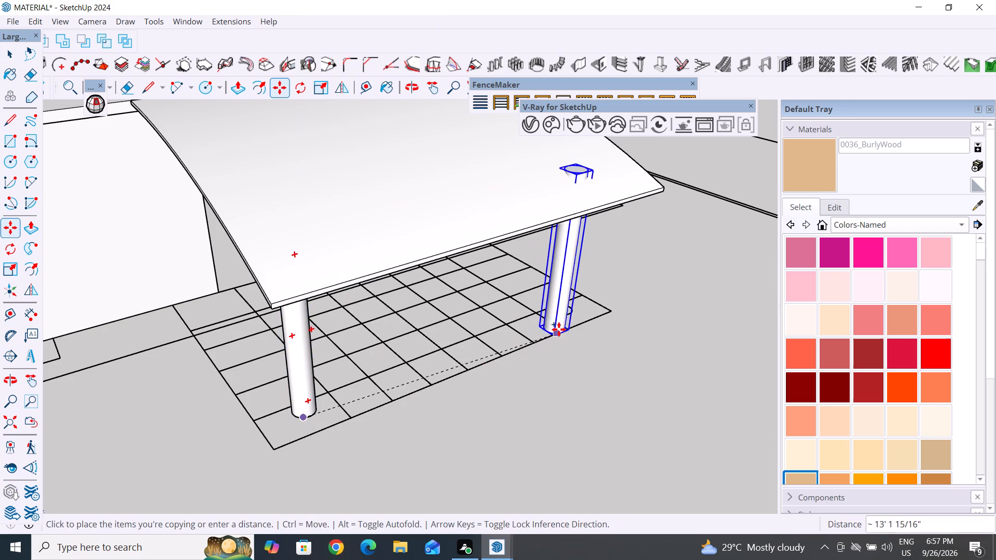
scroll(565, 318, up, 10)
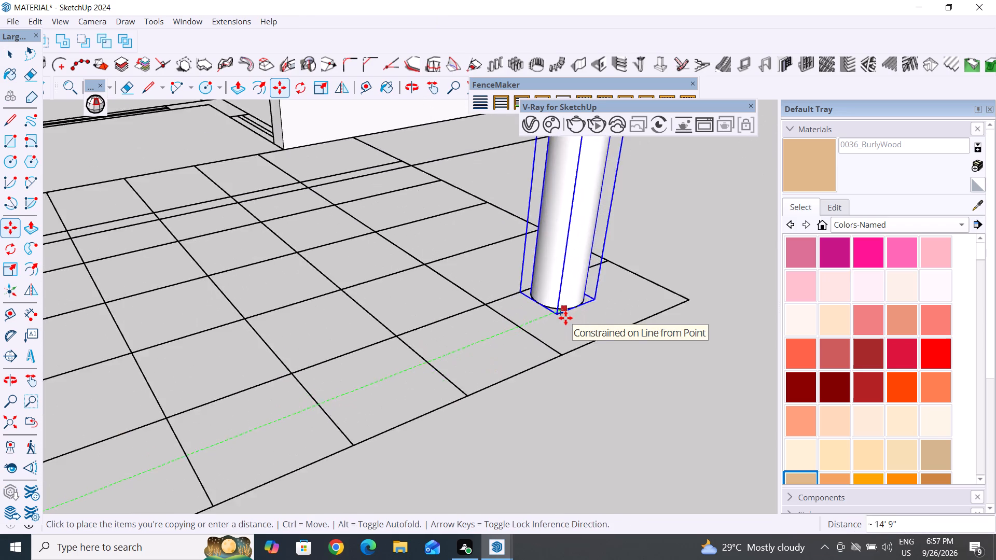
scroll(565, 318, up, 12)
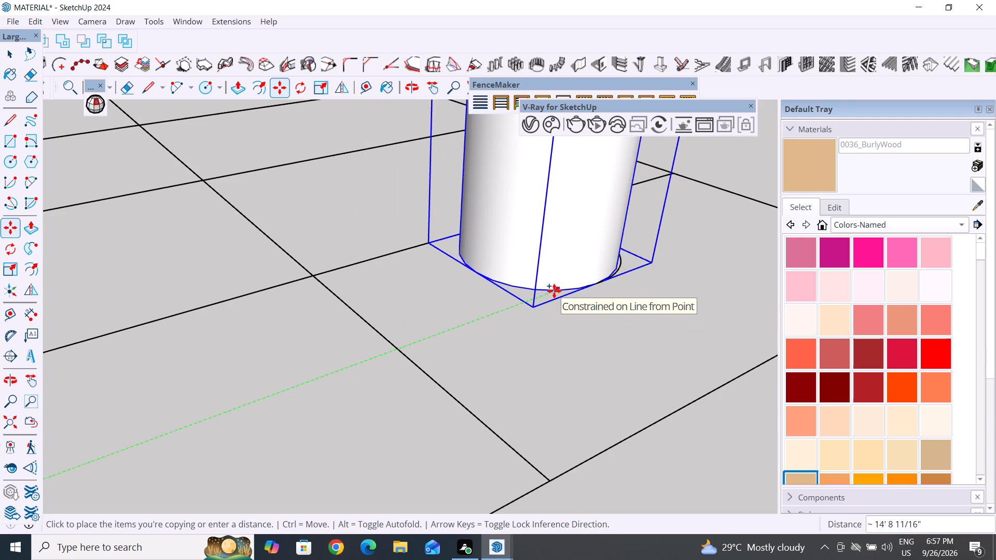
scroll(554, 291, up, 4)
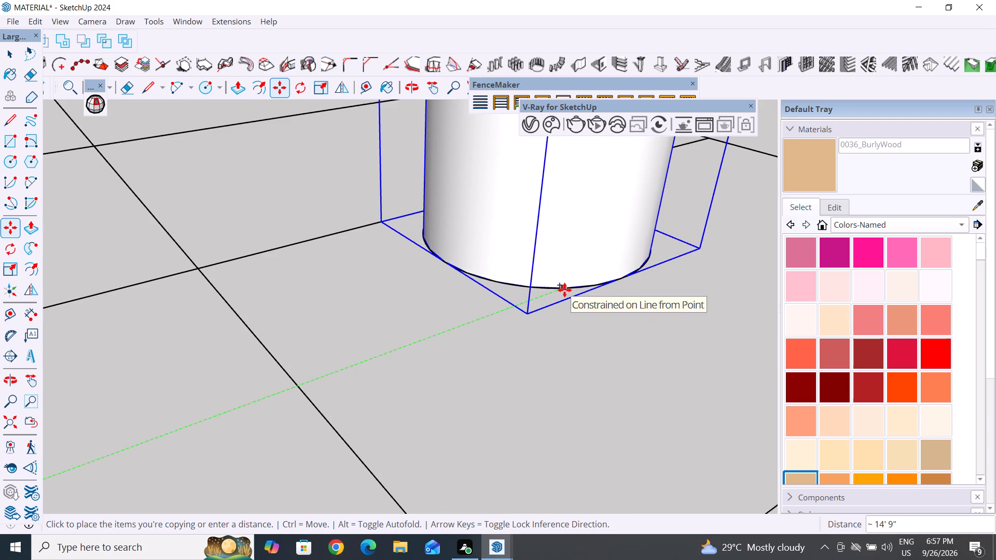
click(564, 290)
scroll(608, 372, down, 20)
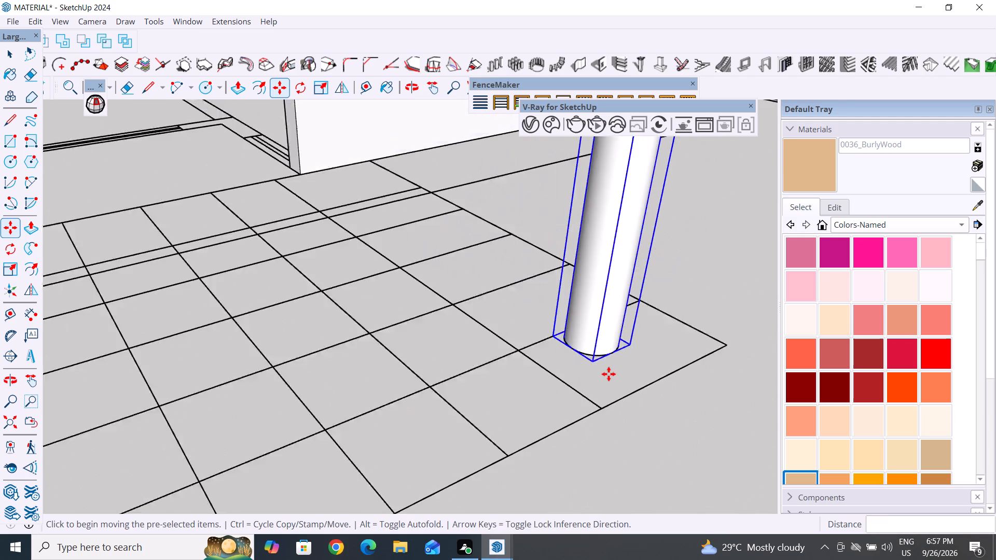
scroll(608, 374, down, 17)
middle_drag(512, 422, 698, 370)
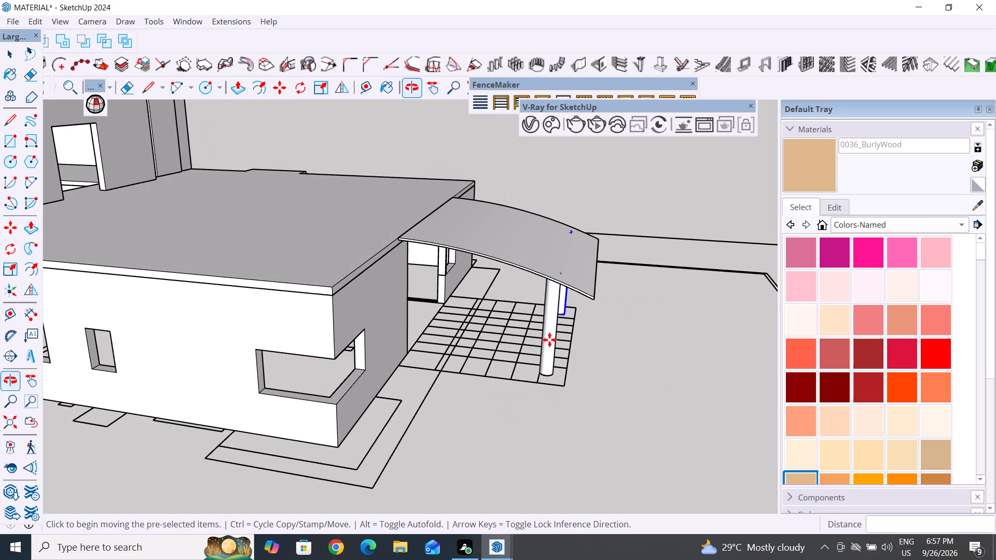
click(10, 57)
double_click(585, 198)
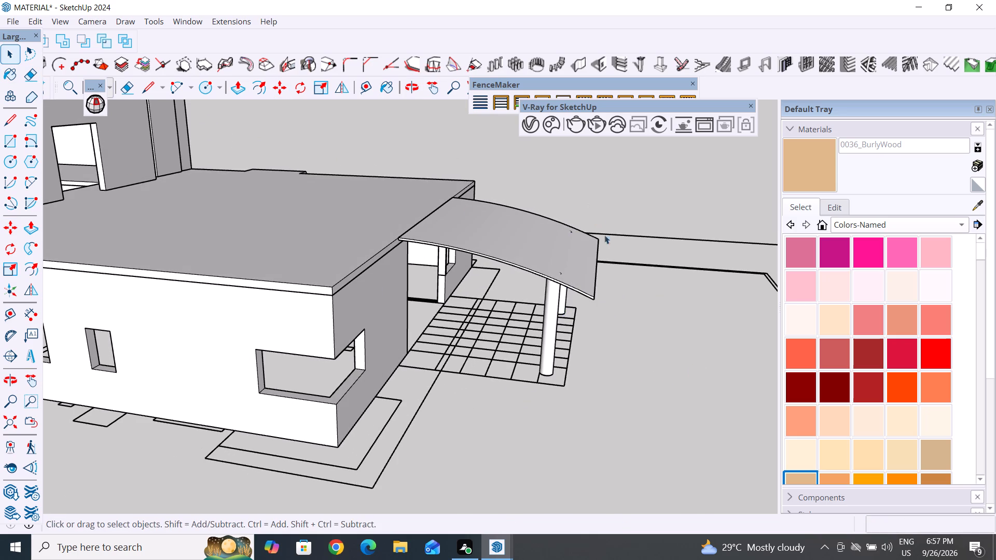
Examine how the two round columns meet the curved roof from above, from the side and from below.
middle_drag(620, 267, 420, 325)
scroll(527, 323, up, 6)
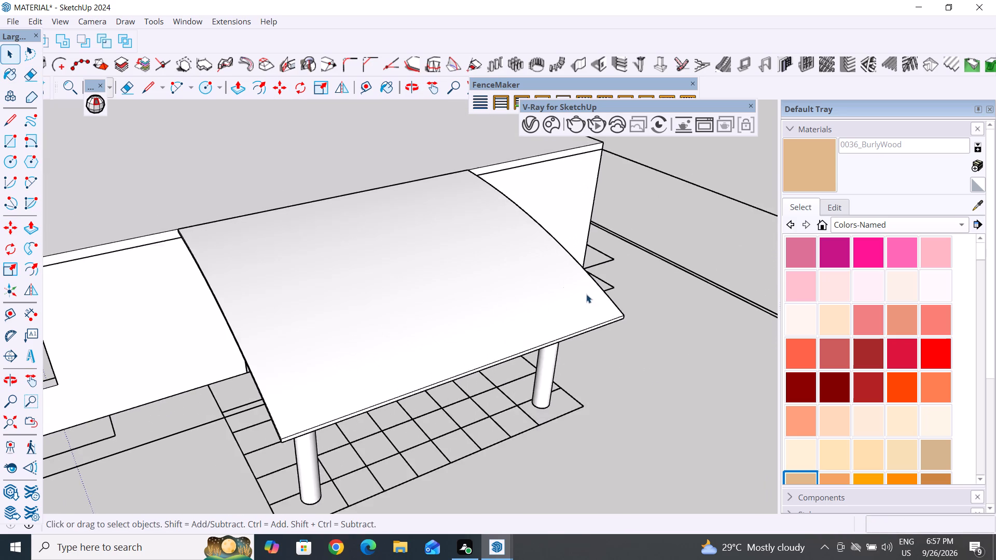
scroll(586, 294, up, 2)
scroll(550, 313, down, 9)
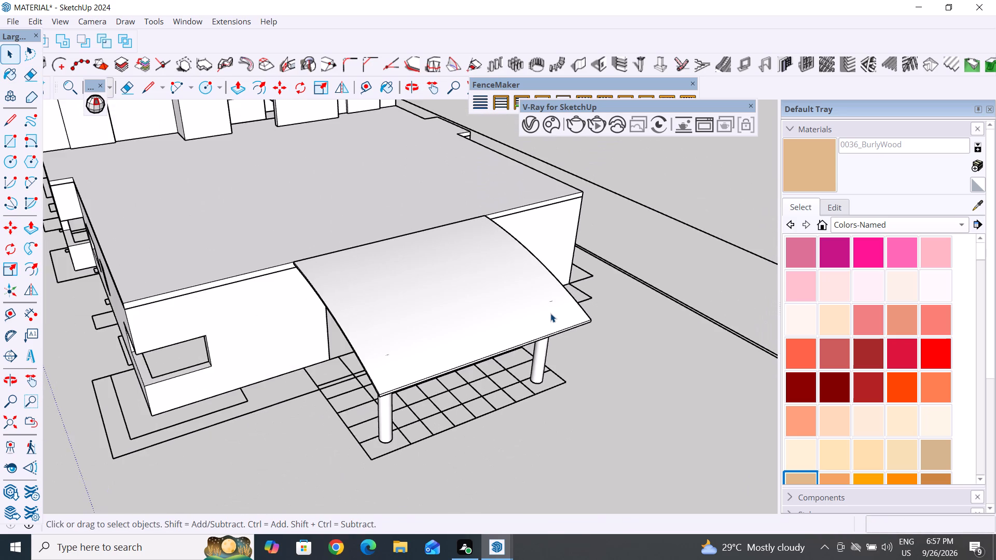
scroll(550, 313, down, 7)
middle_drag(457, 403, 687, 326)
scroll(581, 258, up, 4)
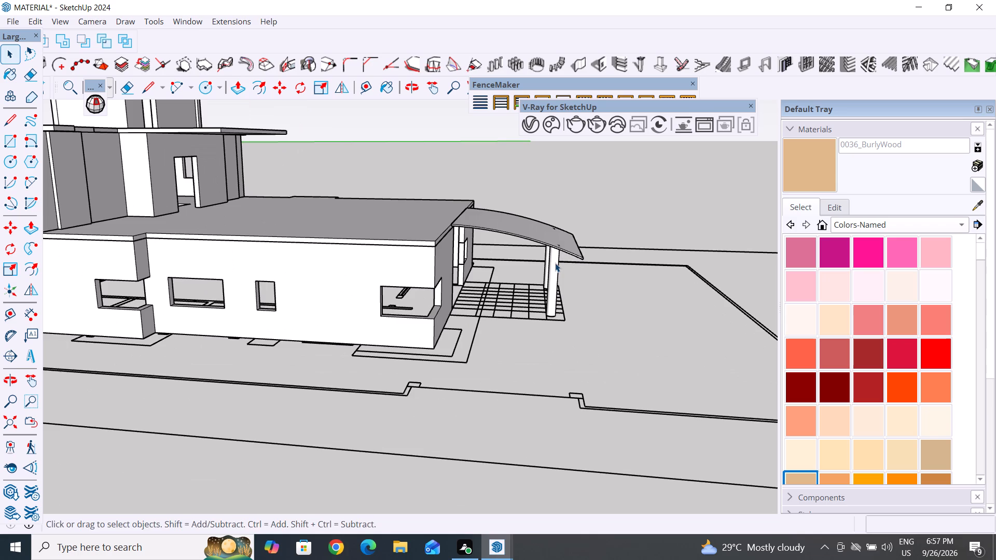
middle_drag(555, 263, 578, 260)
scroll(575, 253, up, 9)
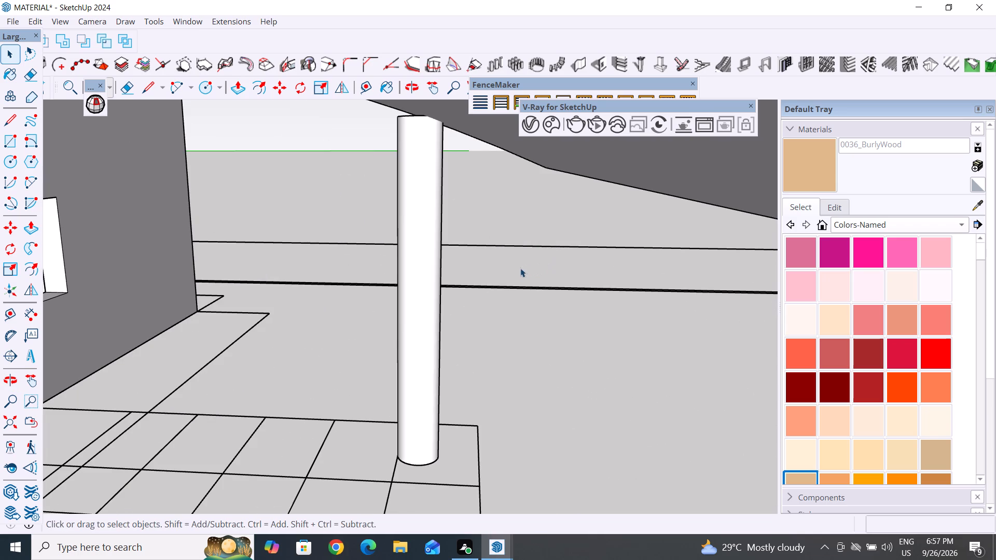
middle_drag(517, 277, 560, 246)
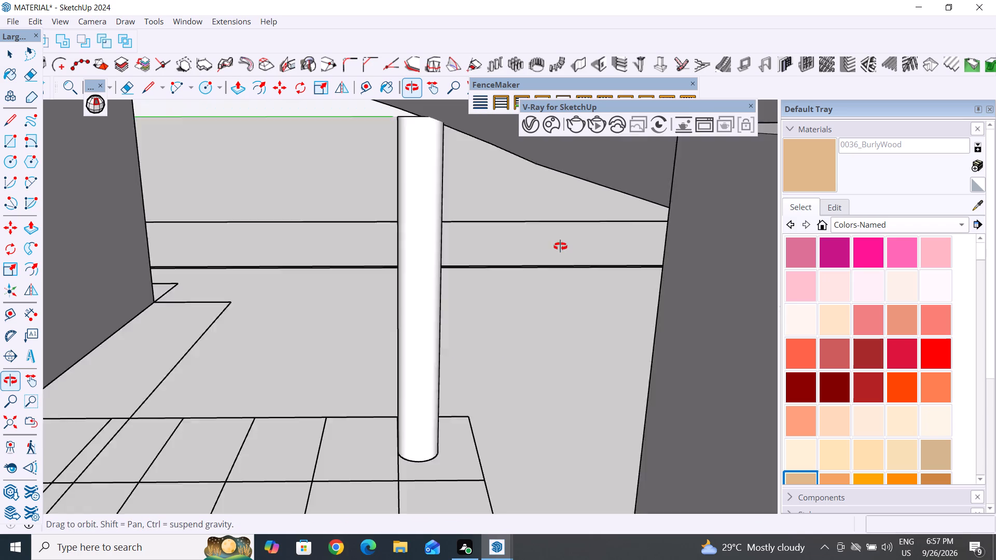
middle_drag(560, 246, 564, 234)
scroll(425, 135, up, 4)
middle_drag(424, 138, 439, 208)
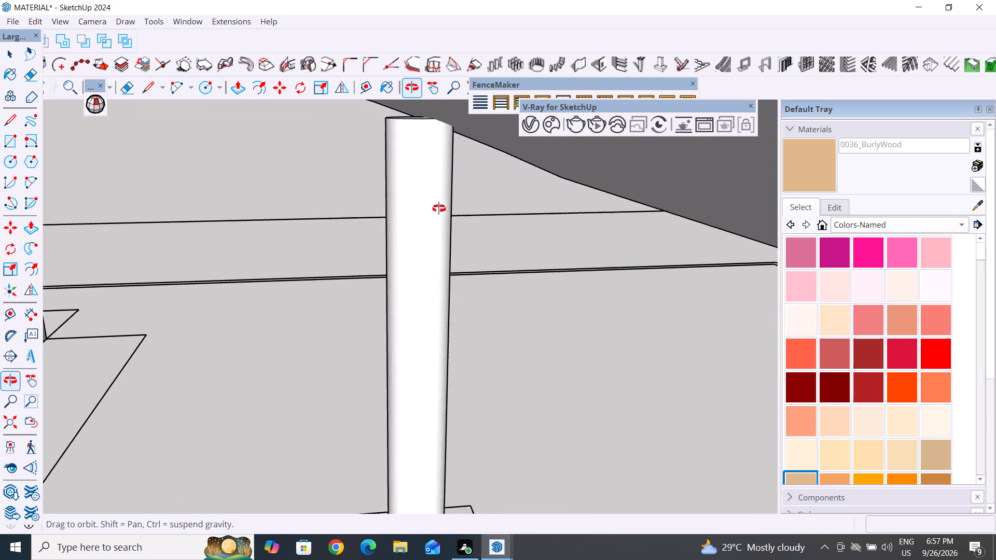
middle_drag(439, 208, 0, 174)
middle_drag(410, 257, 458, 102)
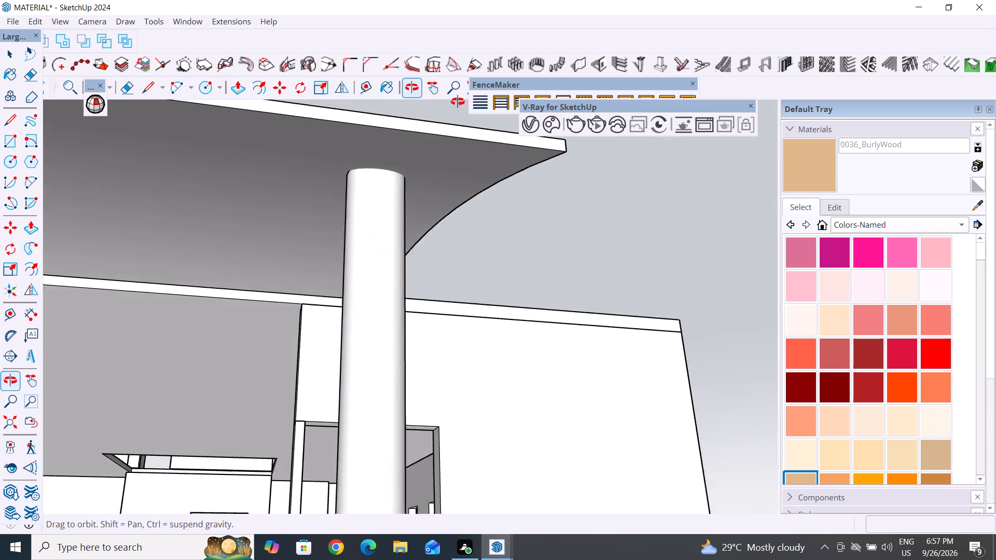
middle_drag(458, 102, 468, 79)
middle_drag(376, 199, 394, 116)
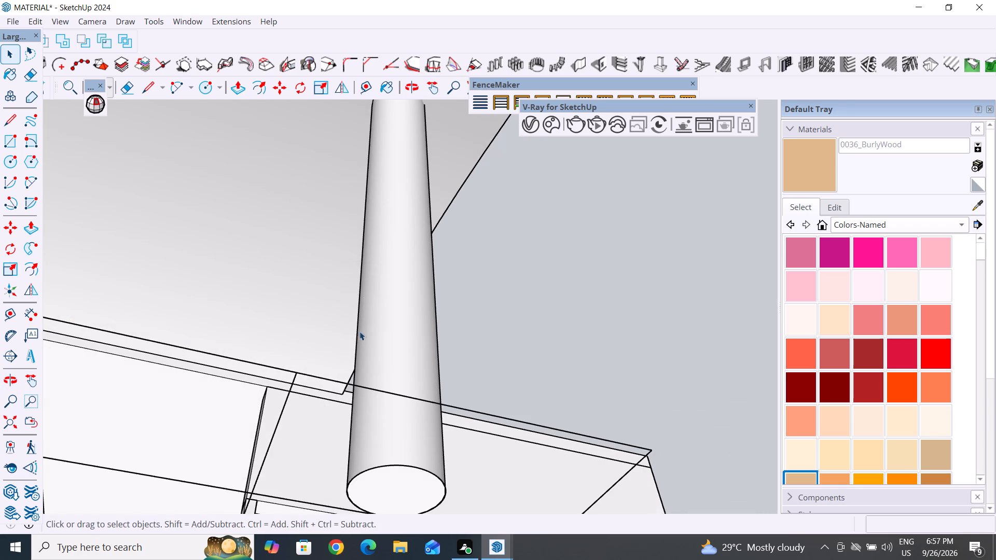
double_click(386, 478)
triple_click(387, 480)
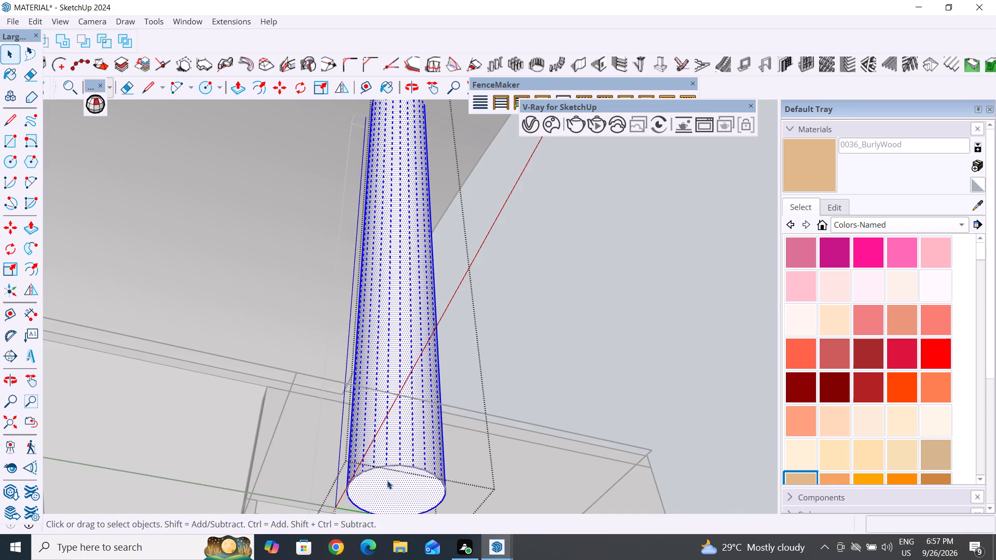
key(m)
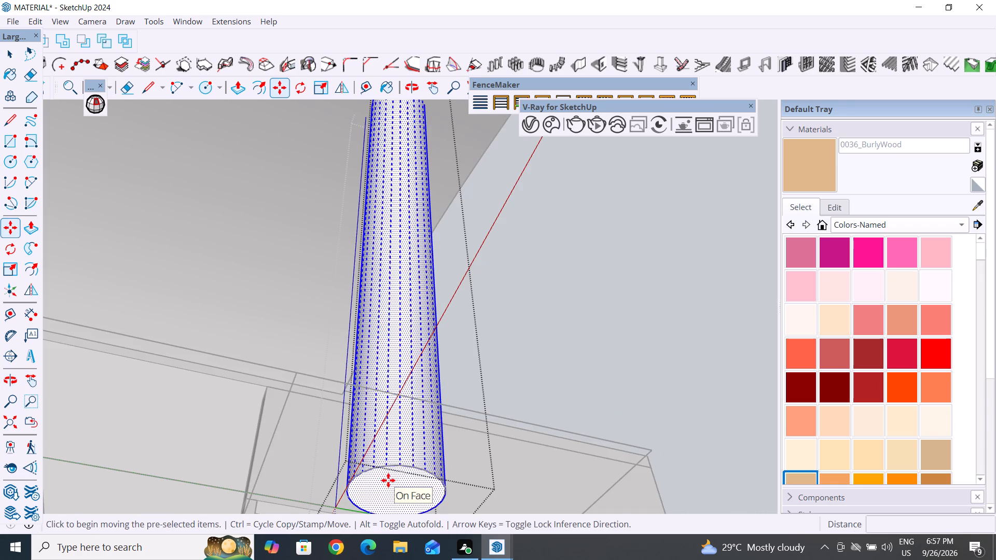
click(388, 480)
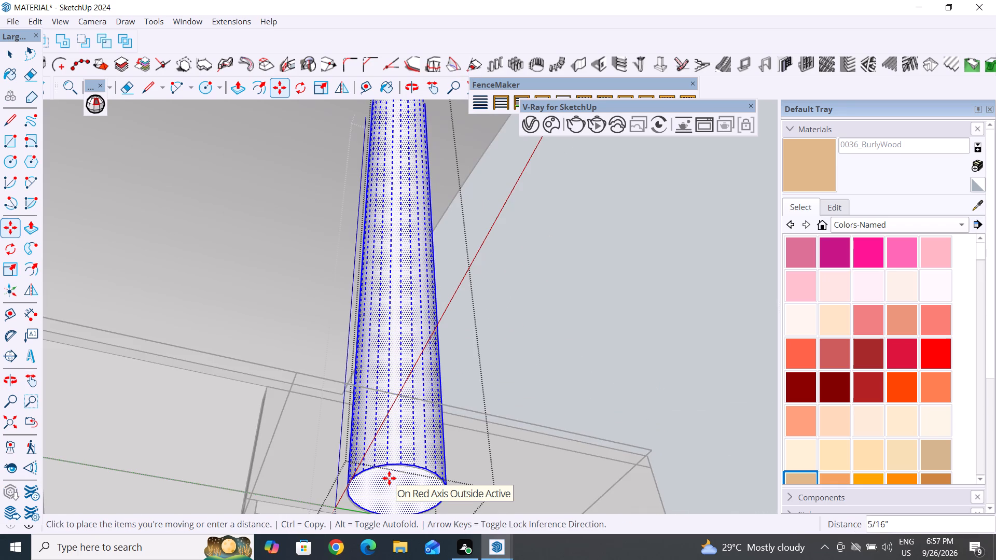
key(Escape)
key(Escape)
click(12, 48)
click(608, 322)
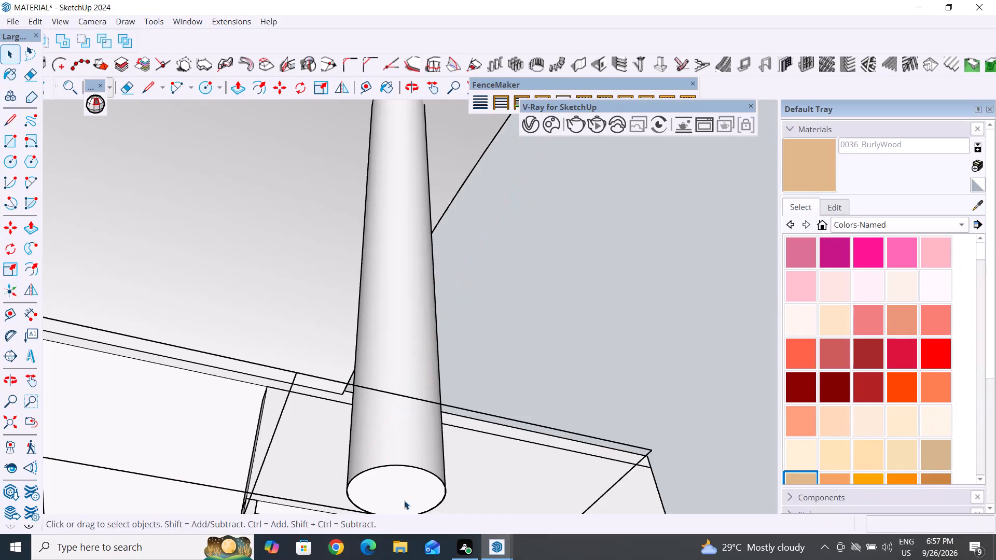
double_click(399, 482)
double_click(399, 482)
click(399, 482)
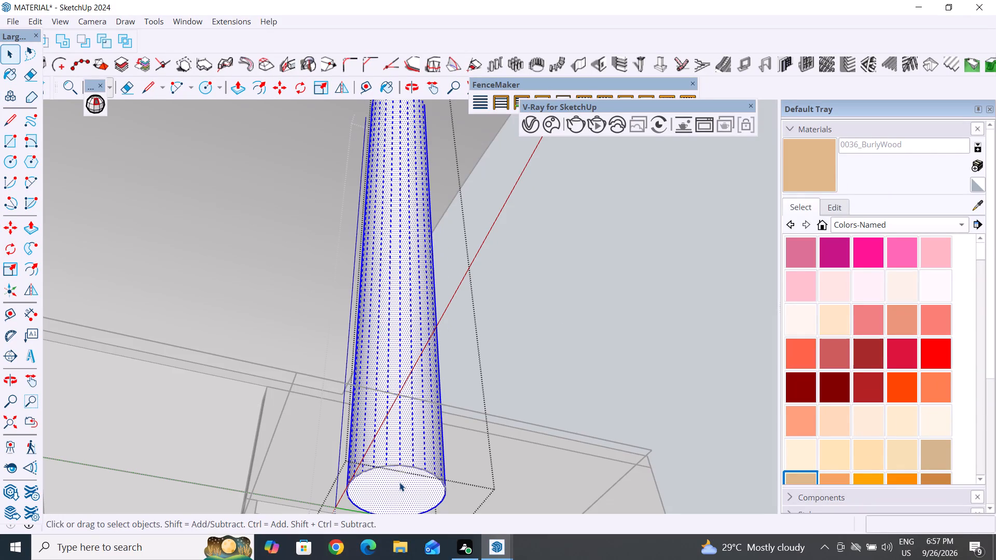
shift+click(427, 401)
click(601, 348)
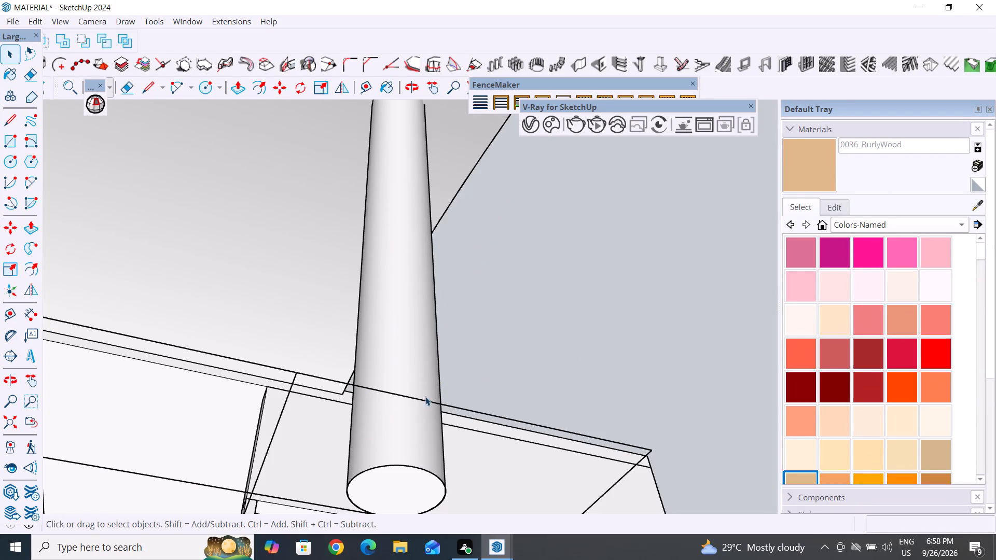
Push the bottom face of the first round column up 1/2" inside its group.
click(420, 323)
triple_click(403, 488)
double_click(403, 488)
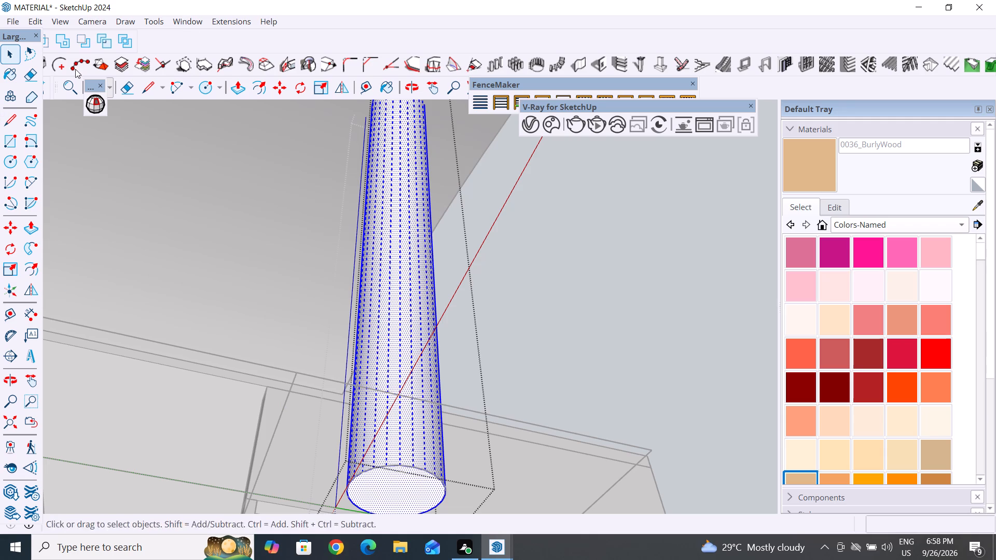
click(32, 223)
click(396, 487)
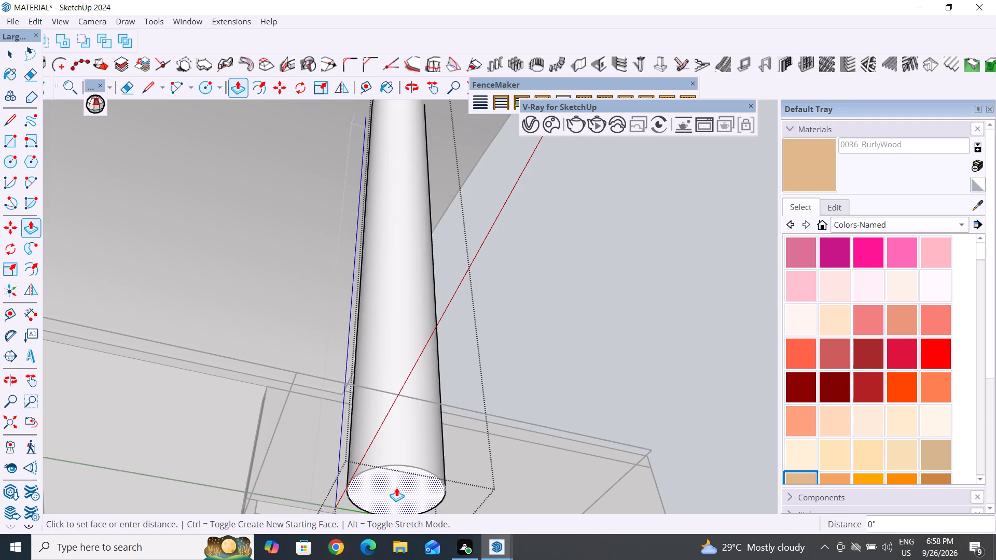
click(397, 483)
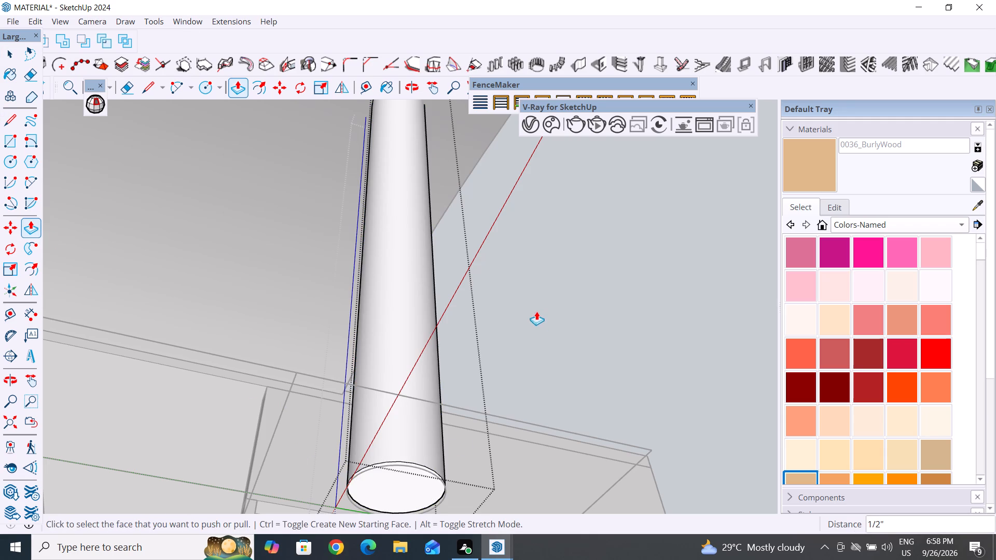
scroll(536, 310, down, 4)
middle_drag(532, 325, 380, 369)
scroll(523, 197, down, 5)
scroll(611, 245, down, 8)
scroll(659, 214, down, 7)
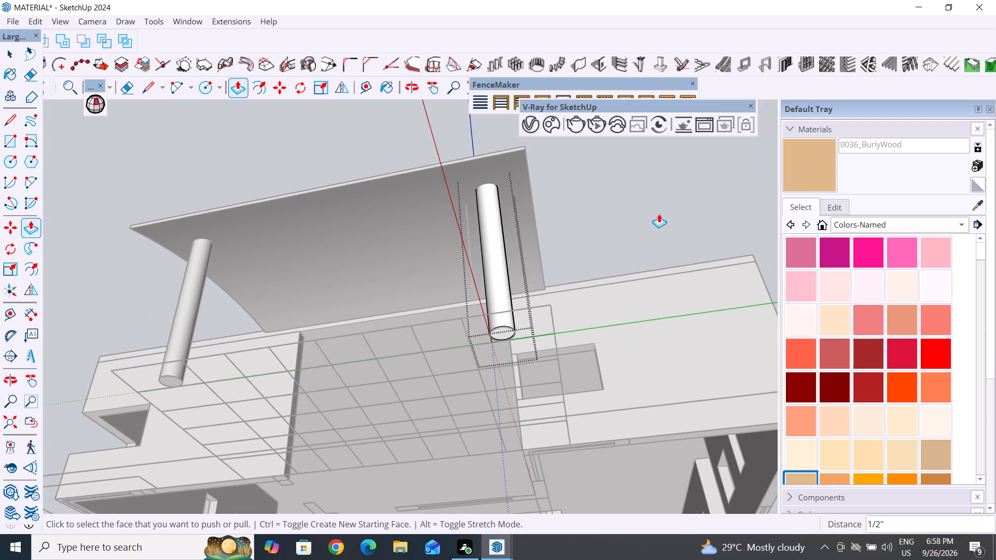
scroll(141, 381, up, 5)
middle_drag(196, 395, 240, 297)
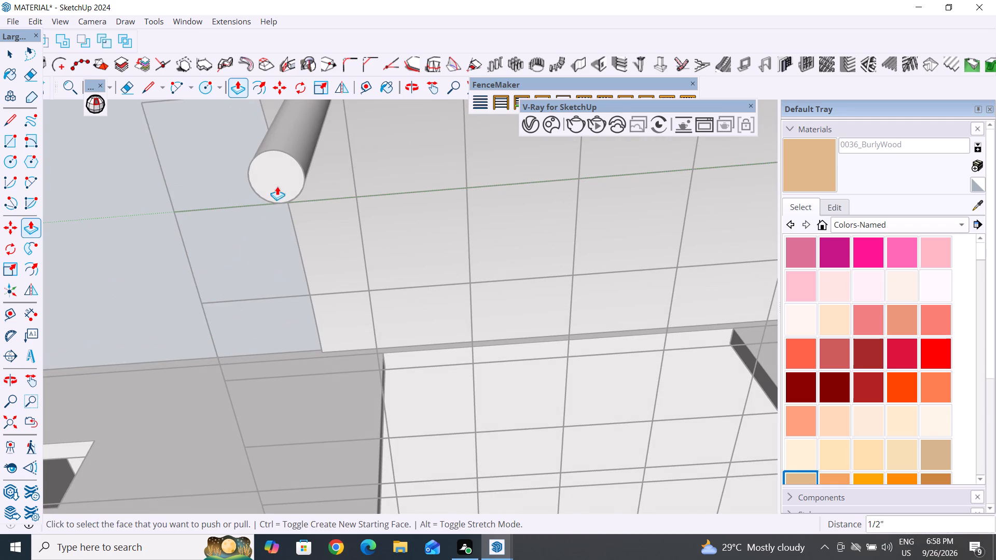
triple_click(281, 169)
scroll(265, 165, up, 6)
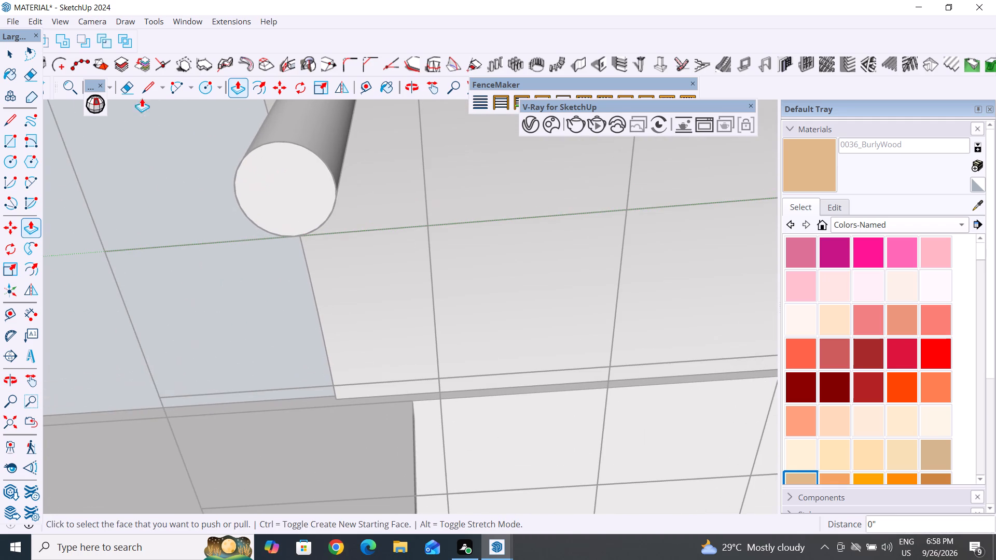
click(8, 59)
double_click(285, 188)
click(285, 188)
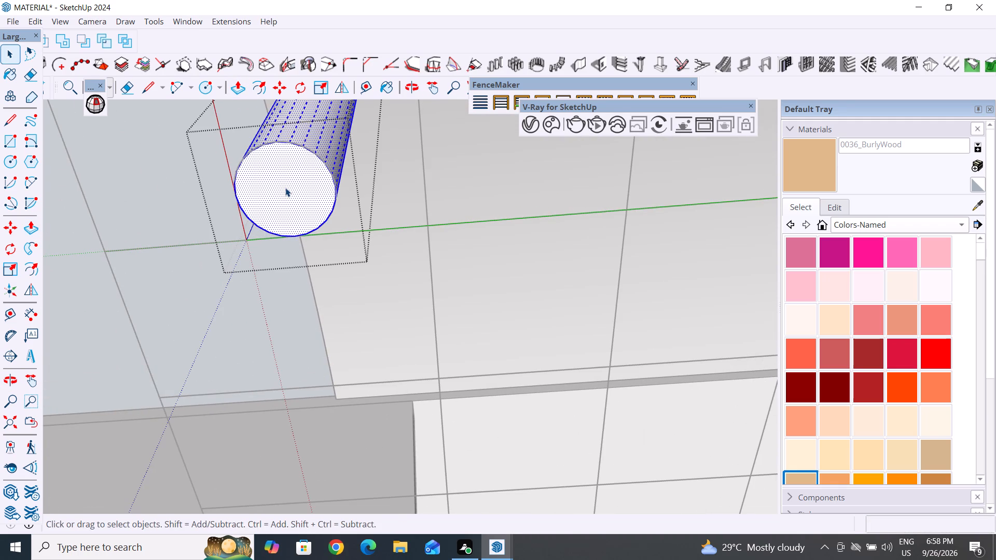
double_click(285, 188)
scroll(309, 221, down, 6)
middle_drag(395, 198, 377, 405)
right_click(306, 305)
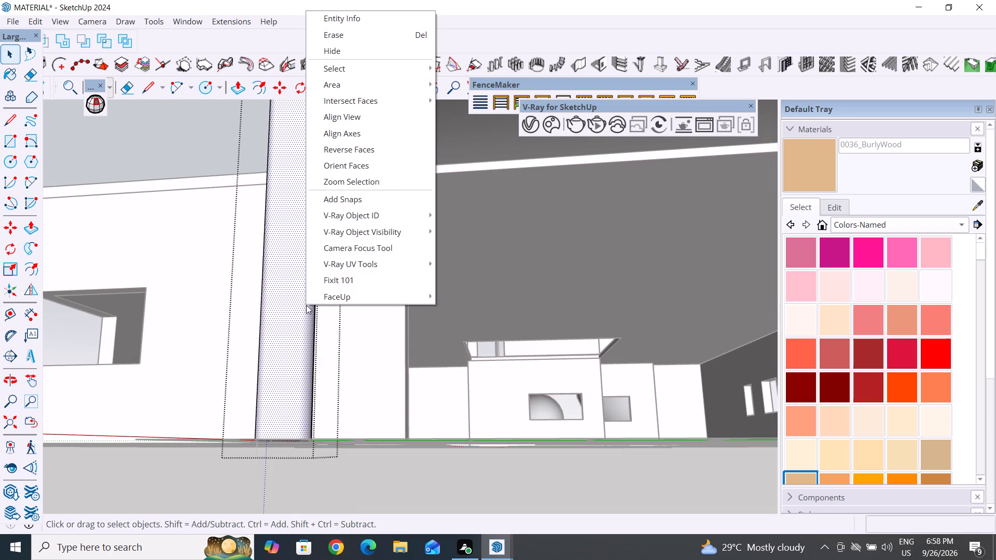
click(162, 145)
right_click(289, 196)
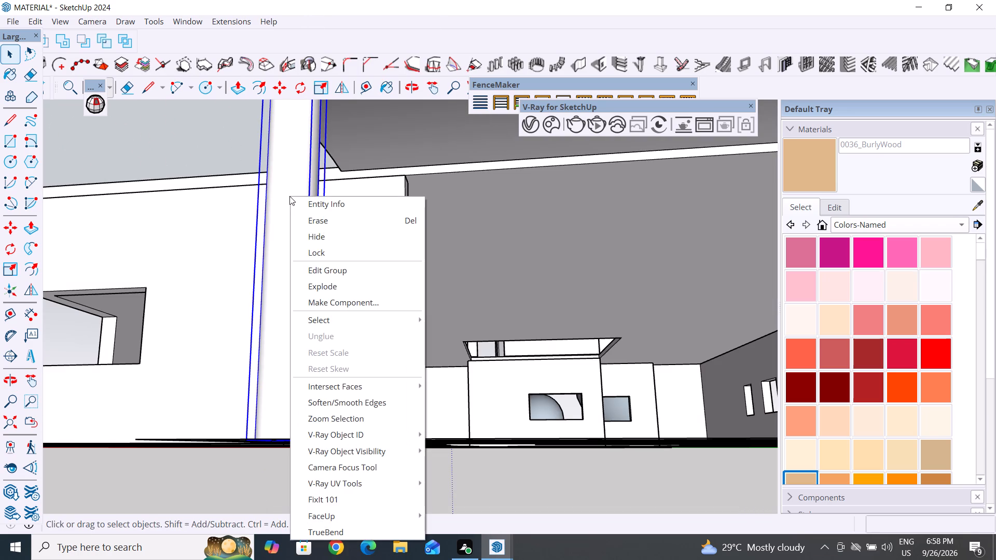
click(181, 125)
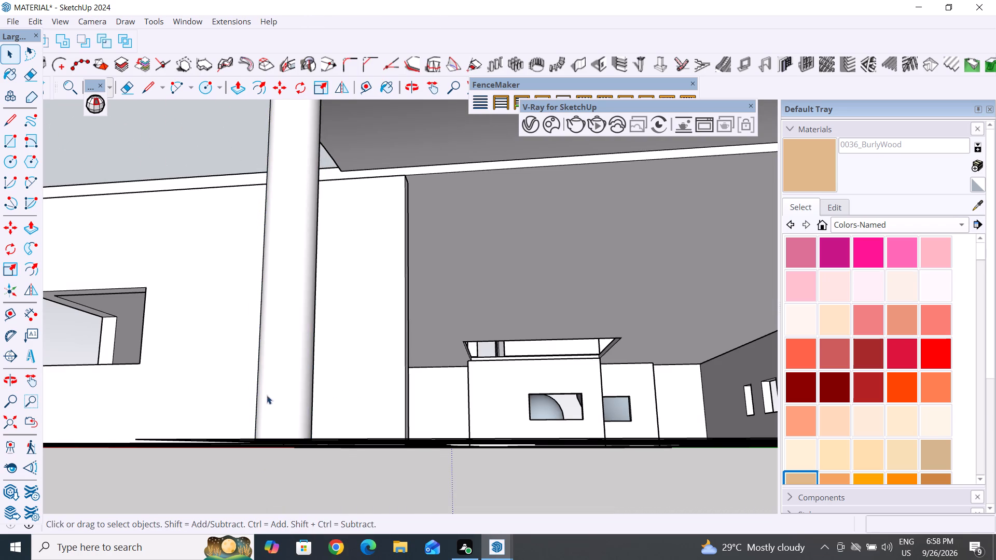
Push the other round column's bottom face up by the same 1/2" inside its group, and leave the group.
middle_drag(274, 376, 356, 113)
middle_drag(276, 343, 296, 262)
triple_click(257, 265)
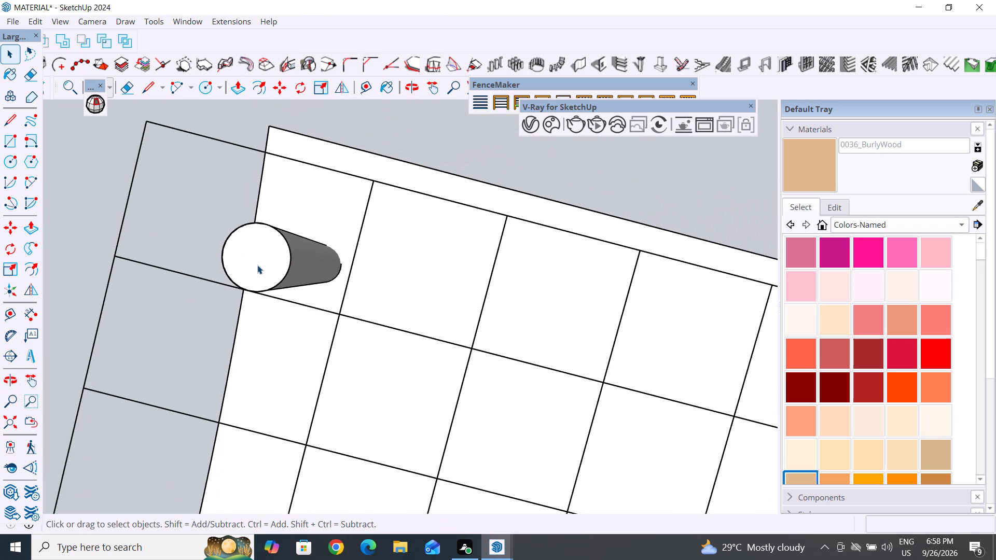
click(257, 265)
click(257, 265)
click(236, 86)
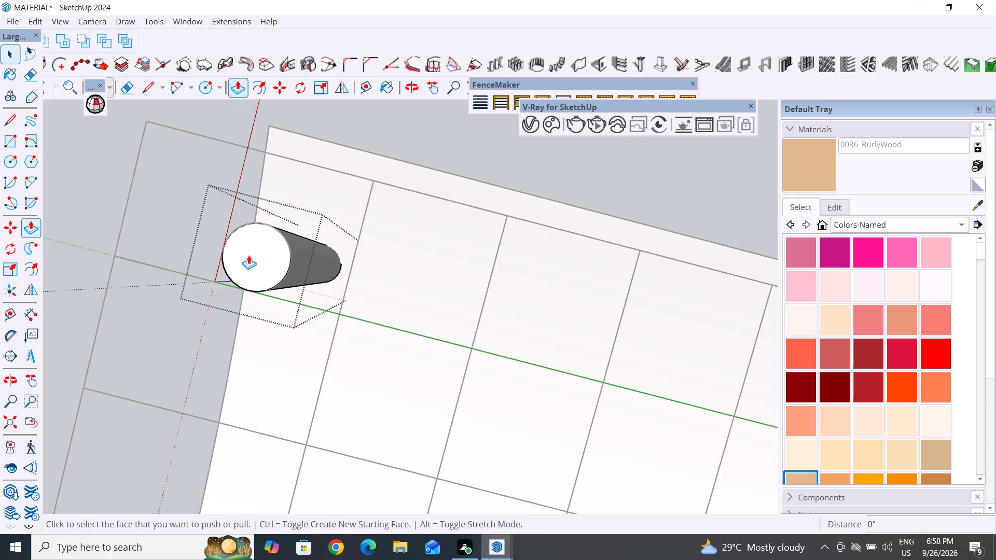
double_click(251, 262)
scroll(288, 341, down, 10)
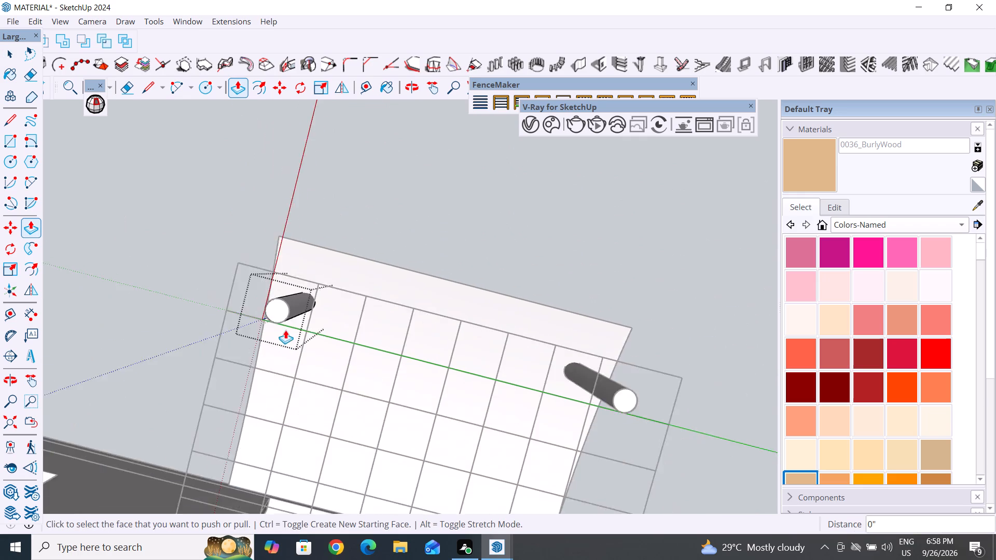
scroll(285, 330, down, 4)
middle_drag(413, 244, 237, 559)
middle_drag(376, 300, 399, 467)
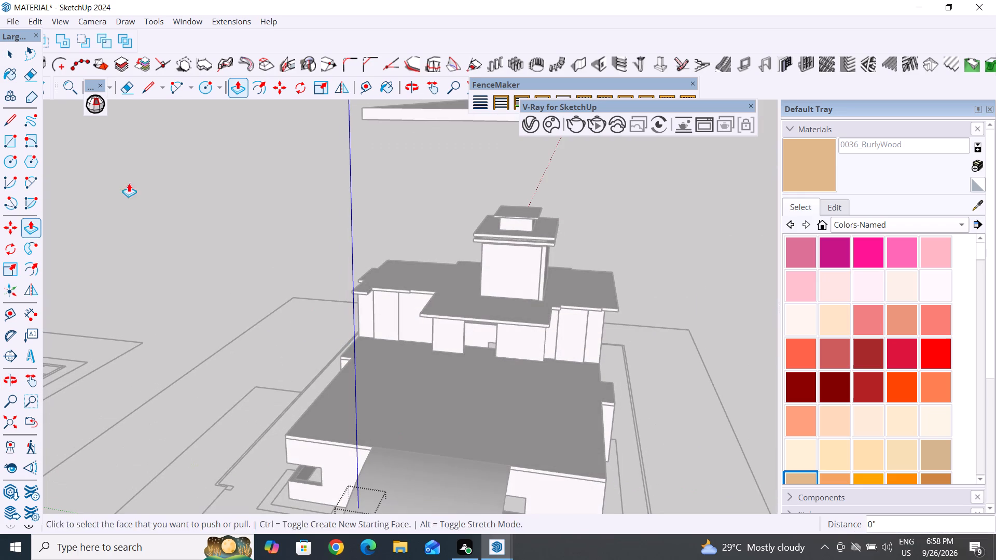
click(9, 59)
double_click(162, 196)
Move one round column group down 1/2", gripping its base edge and dropping it onto the circle marked on the paving grid.
scroll(340, 180, down, 6)
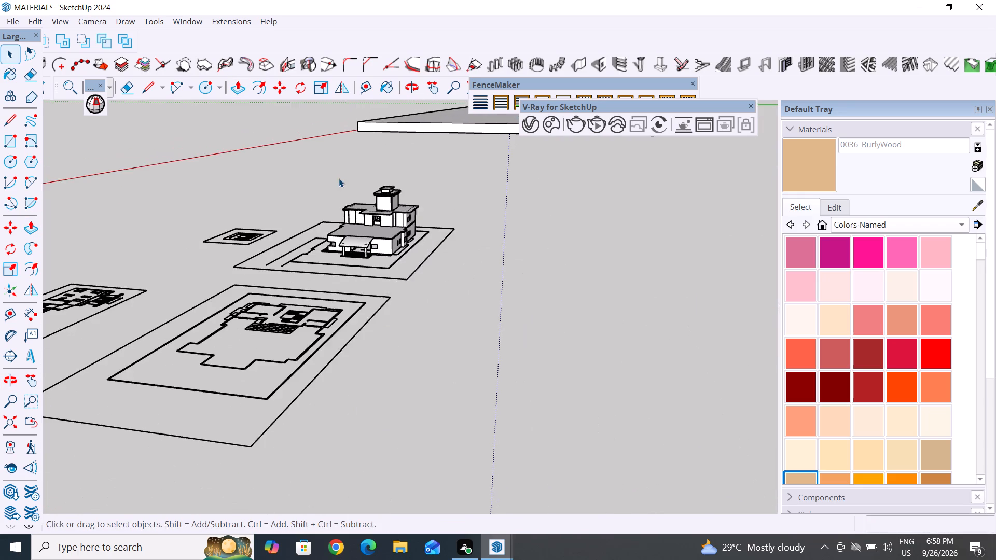
scroll(387, 289, up, 18)
middle_drag(366, 258, 307, 274)
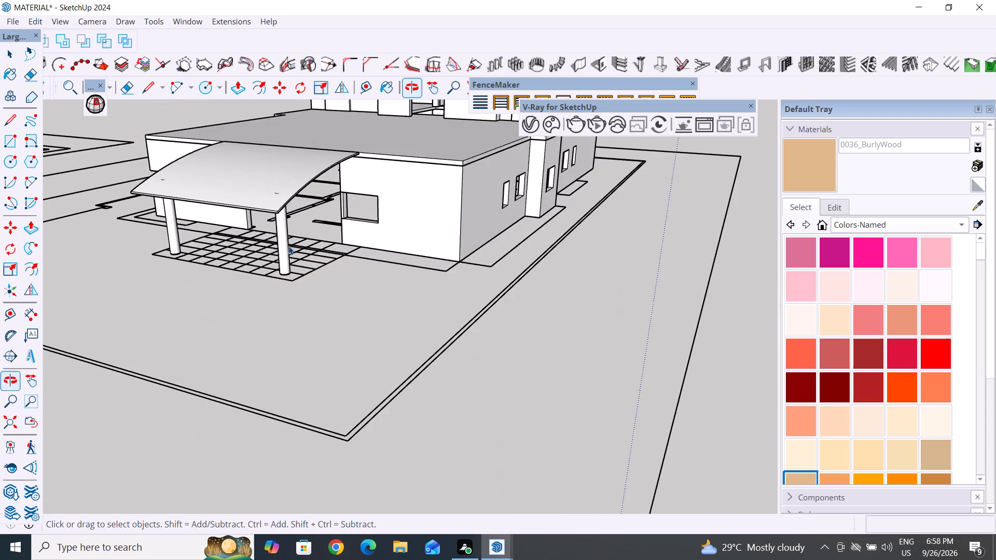
scroll(287, 244, up, 5)
middle_drag(297, 277, 241, 277)
click(271, 258)
middle_drag(338, 317, 223, 328)
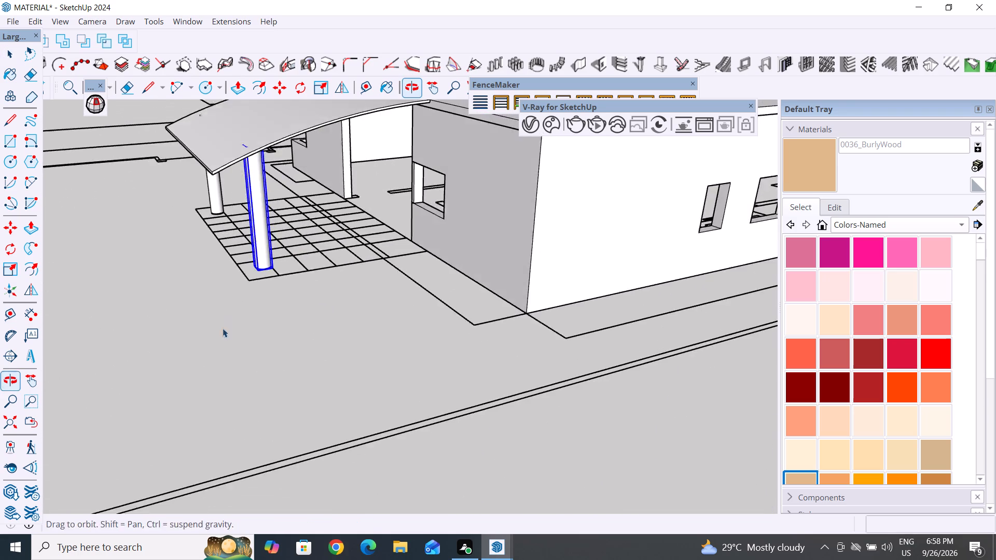
scroll(238, 280, up, 17)
middle_drag(250, 304, 283, 273)
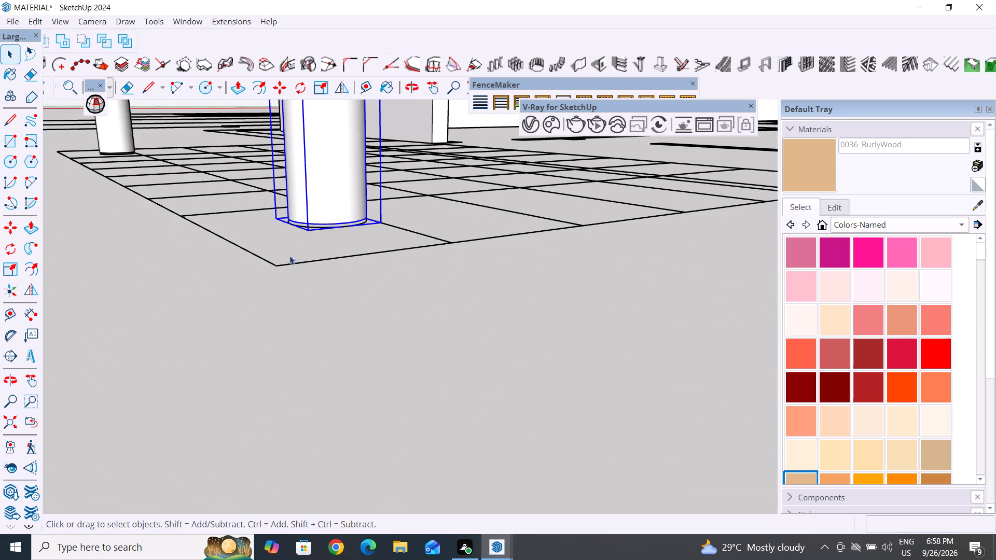
scroll(290, 253, up, 14)
key(m)
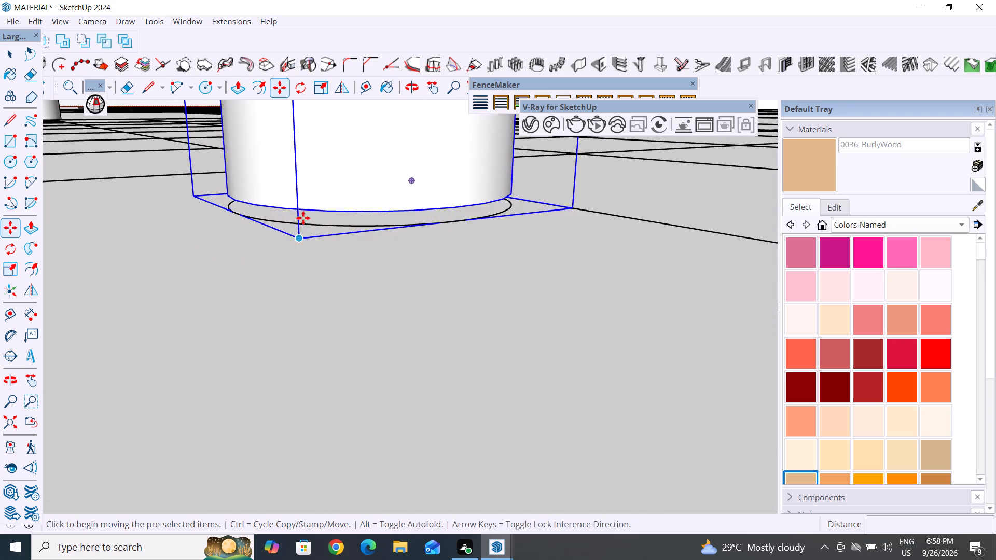
scroll(303, 217, up, 4)
click(424, 208)
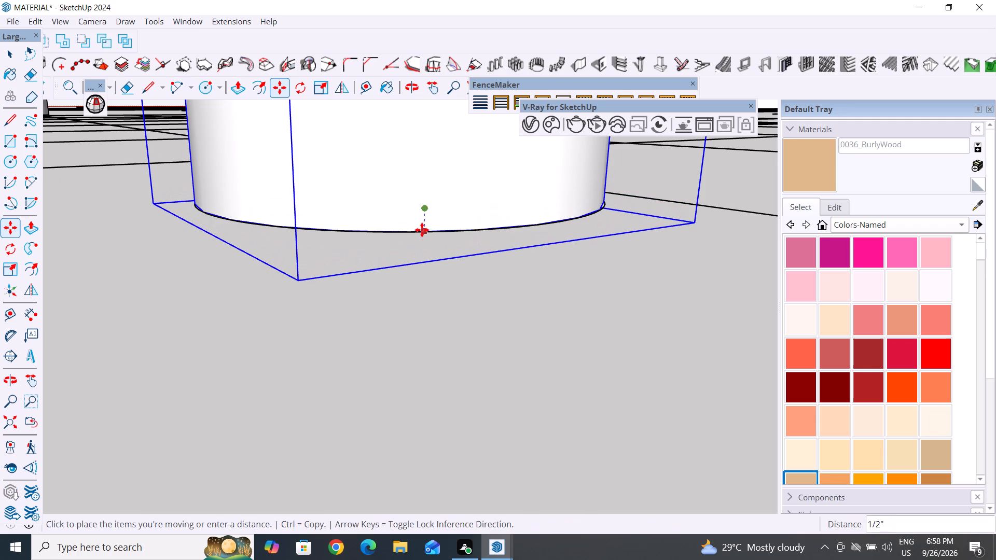
click(422, 231)
scroll(536, 342, down, 20)
scroll(536, 342, down, 2)
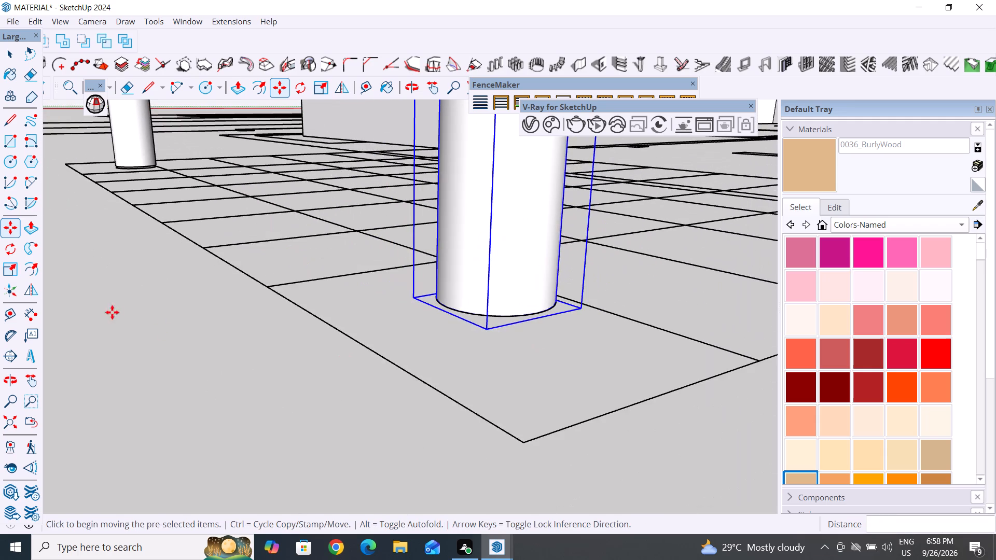
Move the other round column group down 1/2" from its base edge onto its own marked circle on the paving grid.
middle_drag(120, 313, 283, 356)
scroll(588, 217, up, 1)
scroll(309, 334, down, 5)
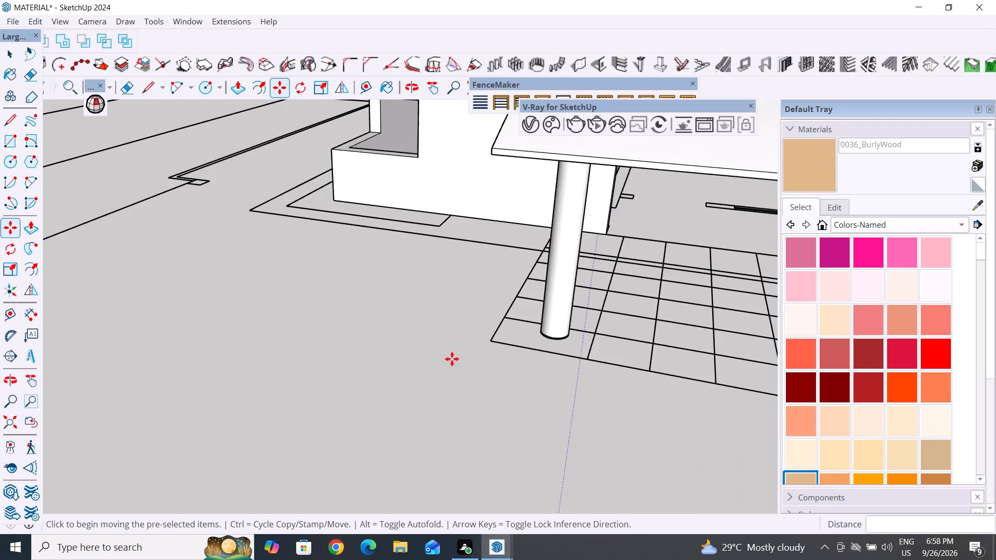
scroll(543, 348, up, 20)
scroll(543, 348, up, 3)
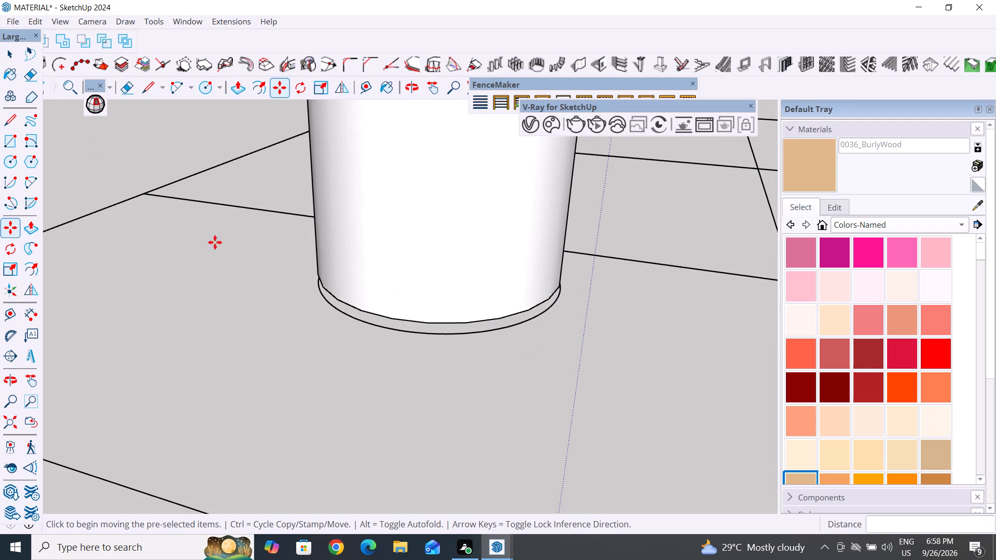
click(11, 58)
click(461, 421)
click(472, 276)
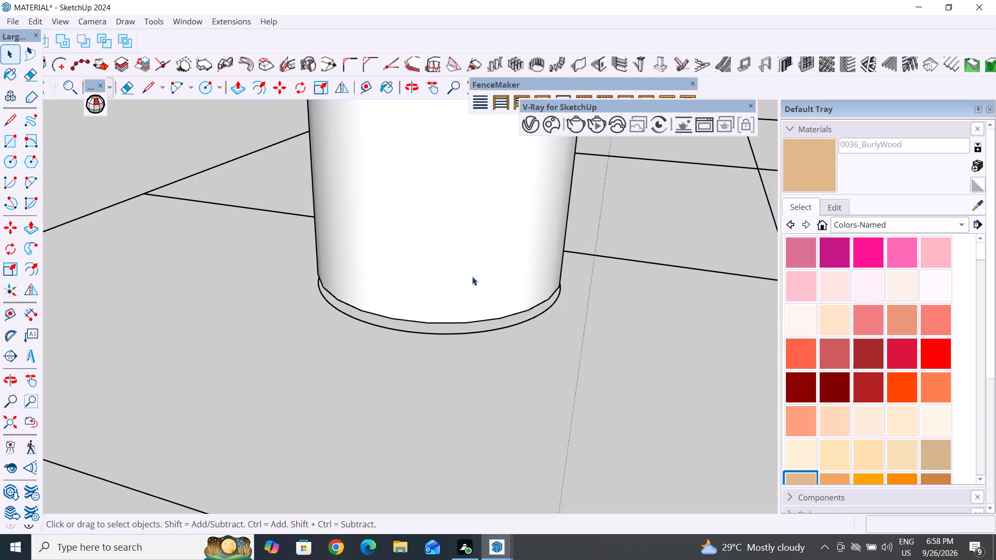
key(m)
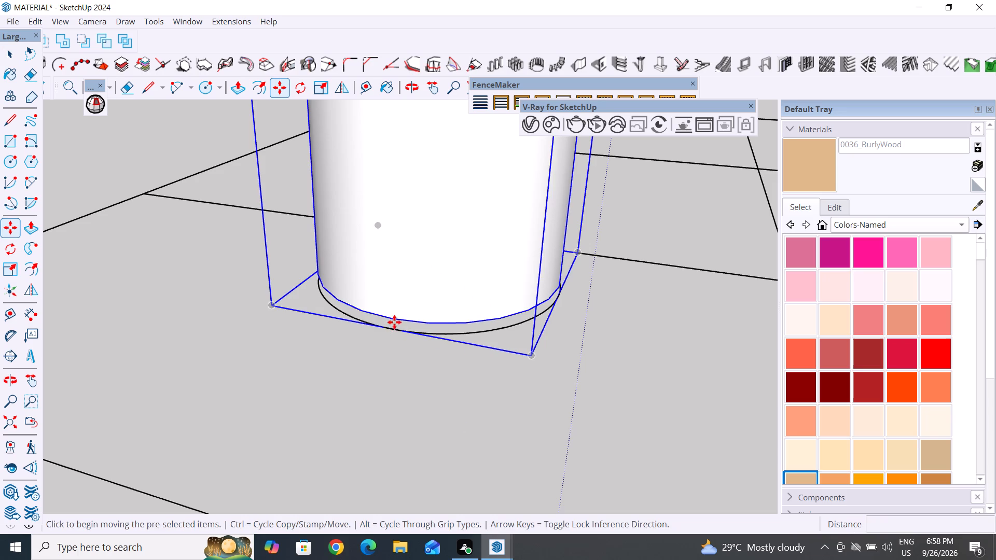
click(396, 320)
click(394, 328)
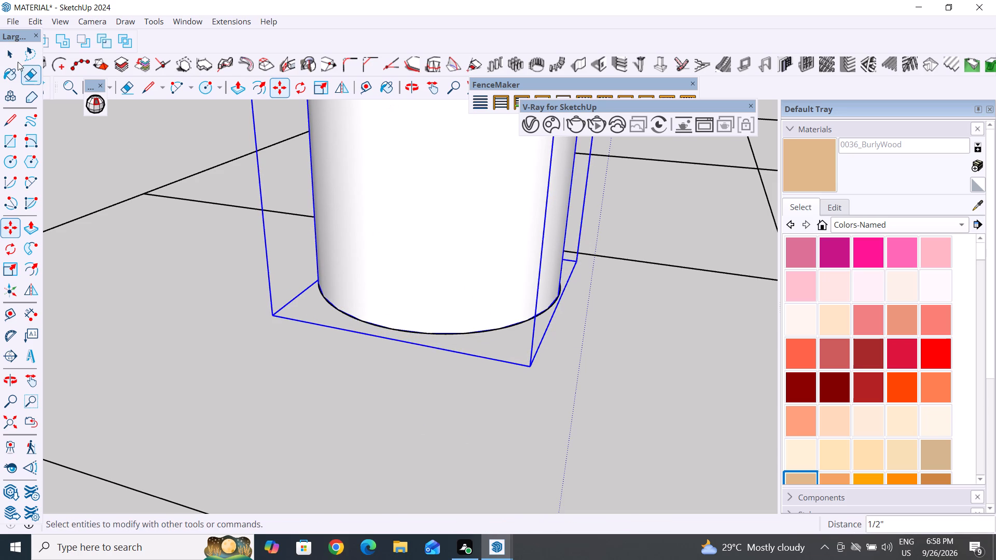
click(13, 57)
scroll(420, 324, down, 20)
double_click(395, 391)
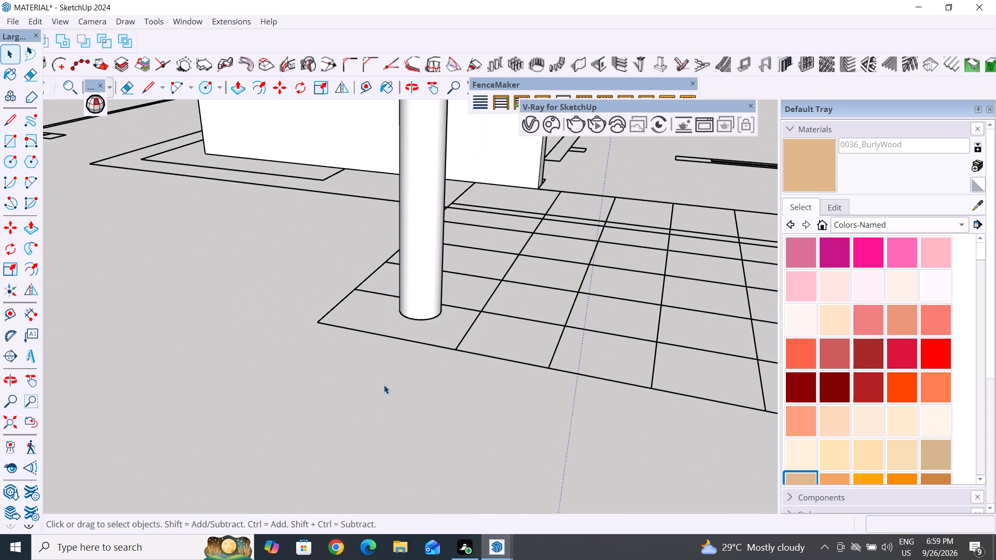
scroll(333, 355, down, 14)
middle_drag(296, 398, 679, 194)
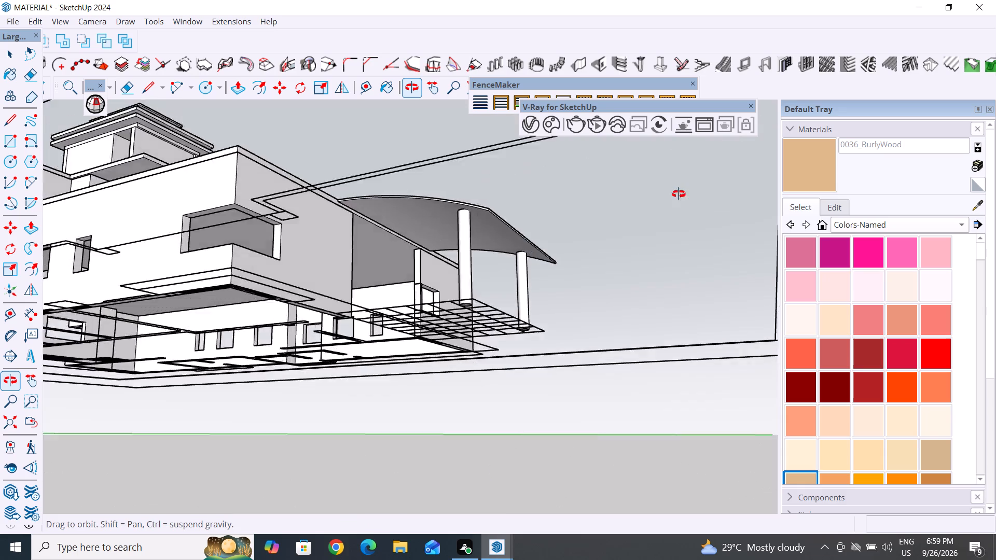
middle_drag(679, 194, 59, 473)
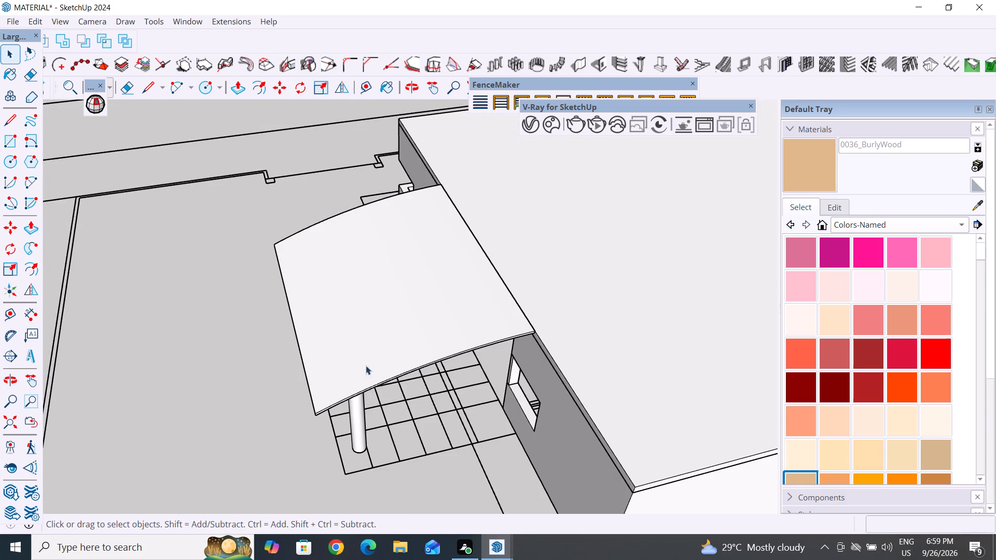
Examine the whole building from different sides, including the curved porch roof on its columns and the nearby corner window.
scroll(403, 354, down, 5)
middle_drag(336, 383, 772, 388)
middle_drag(323, 413, 495, 228)
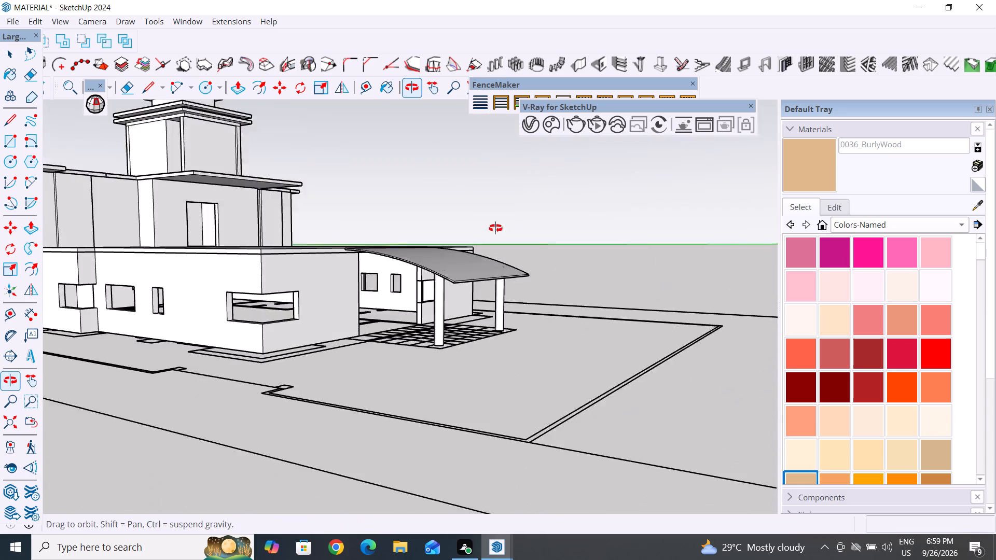
middle_drag(495, 228, 496, 224)
scroll(365, 320, down, 4)
middle_drag(319, 356, 548, 424)
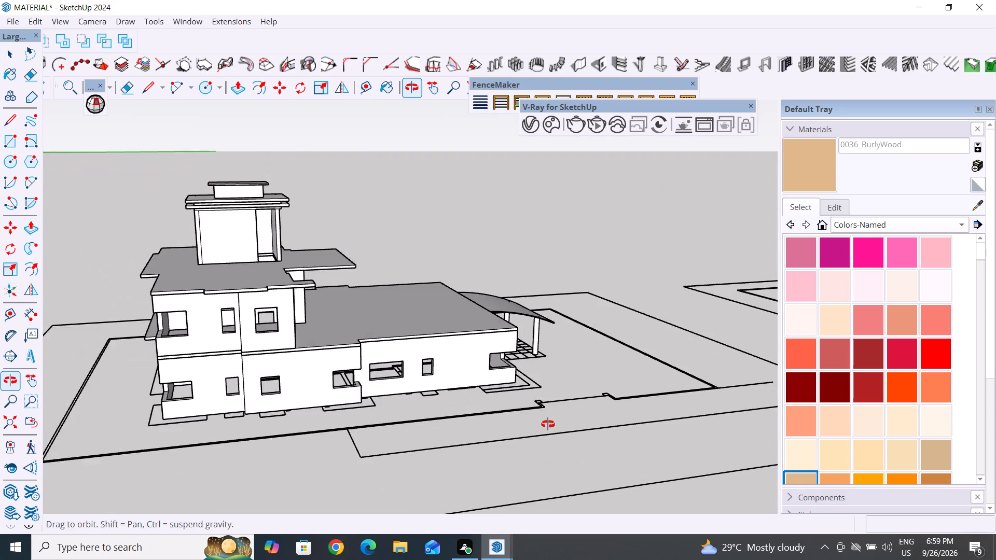
middle_drag(548, 424, 625, 405)
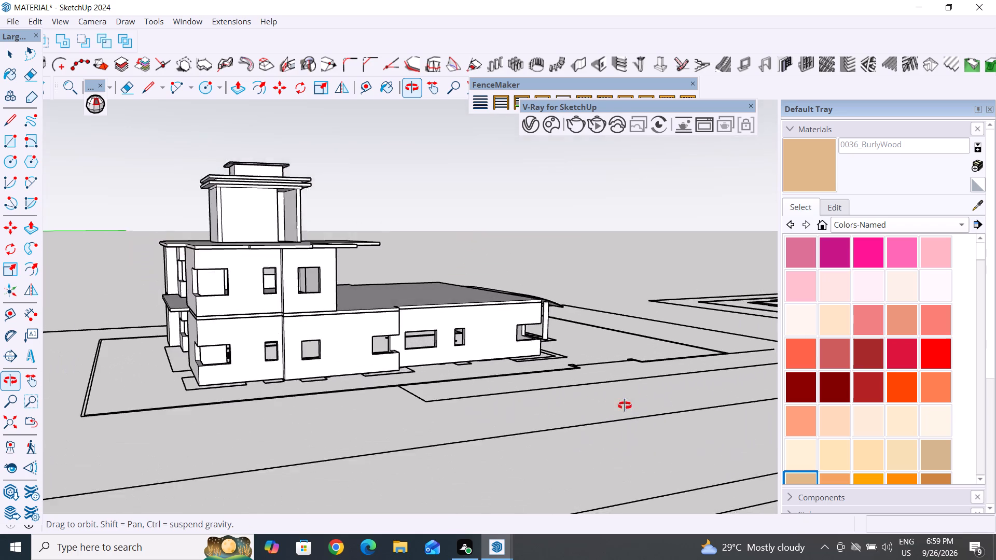
middle_drag(625, 405, 256, 413)
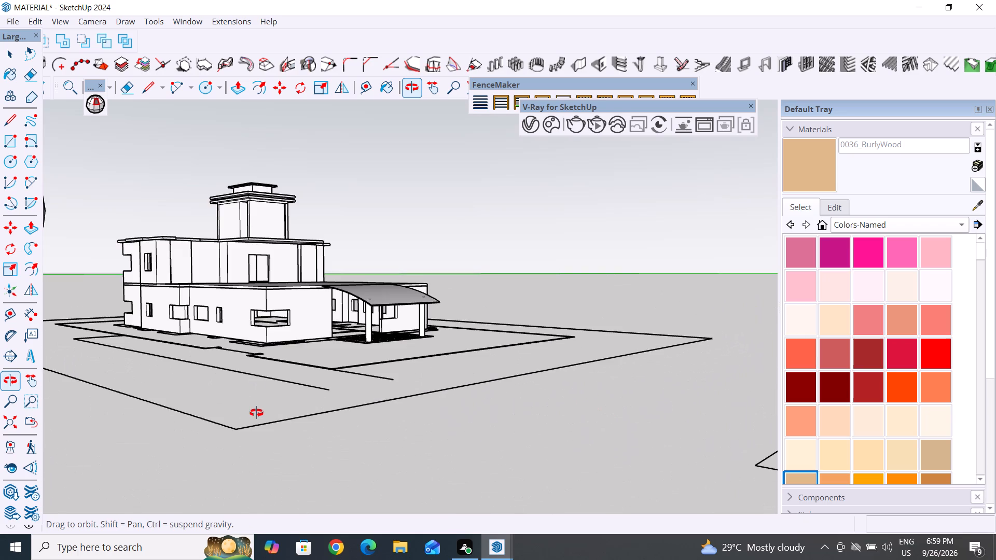
scroll(445, 351, up, 5)
middle_drag(448, 365, 349, 374)
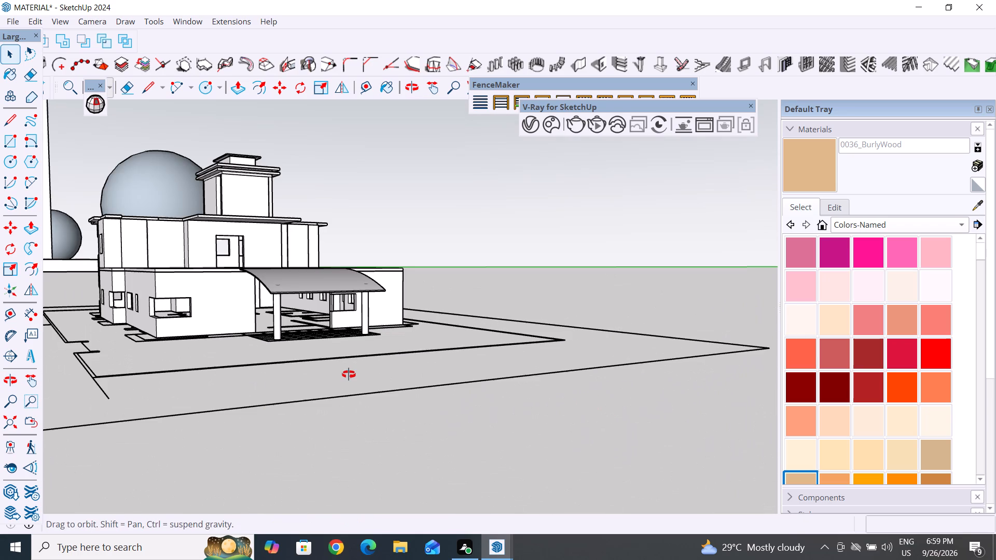
middle_drag(349, 374, 612, 454)
scroll(441, 478, up, 5)
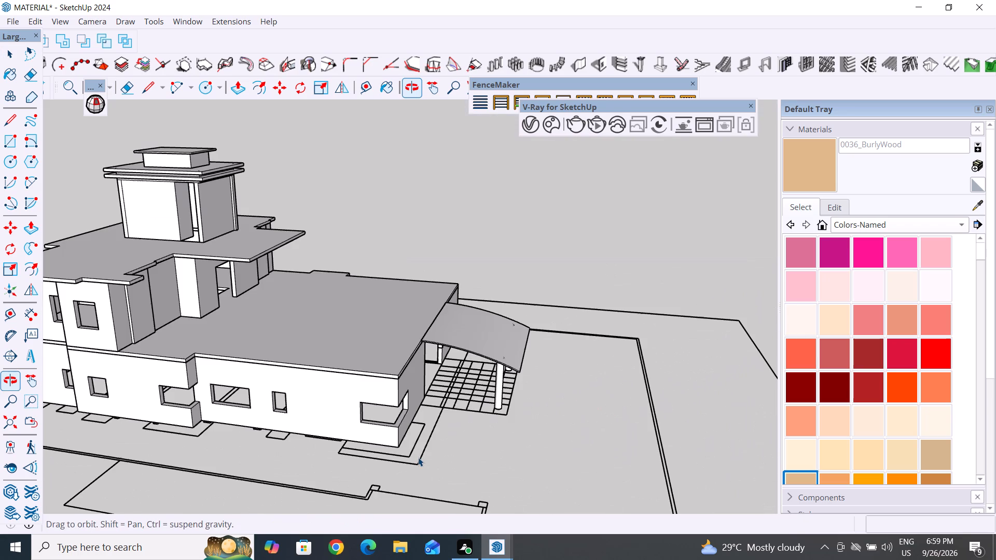
scroll(470, 462, up, 4)
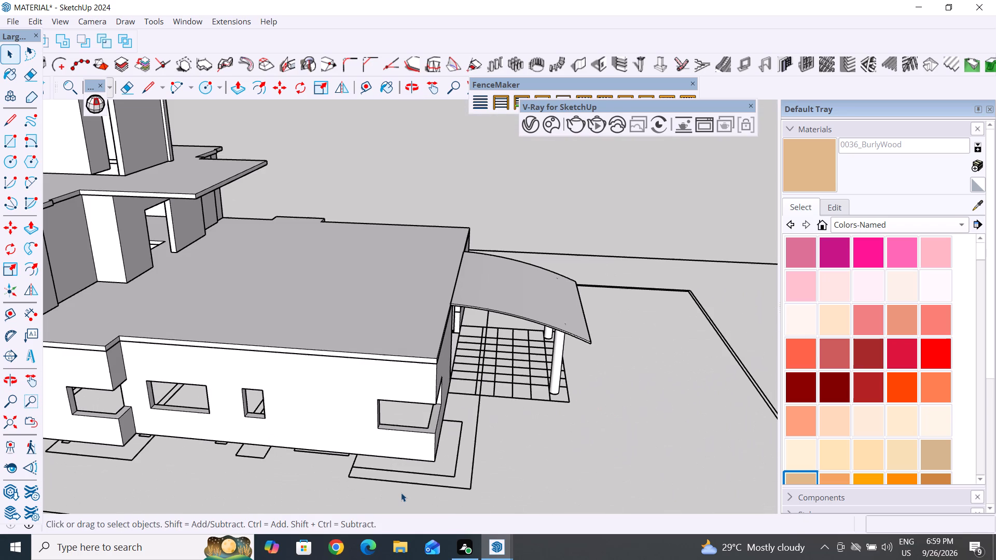
scroll(411, 457, up, 5)
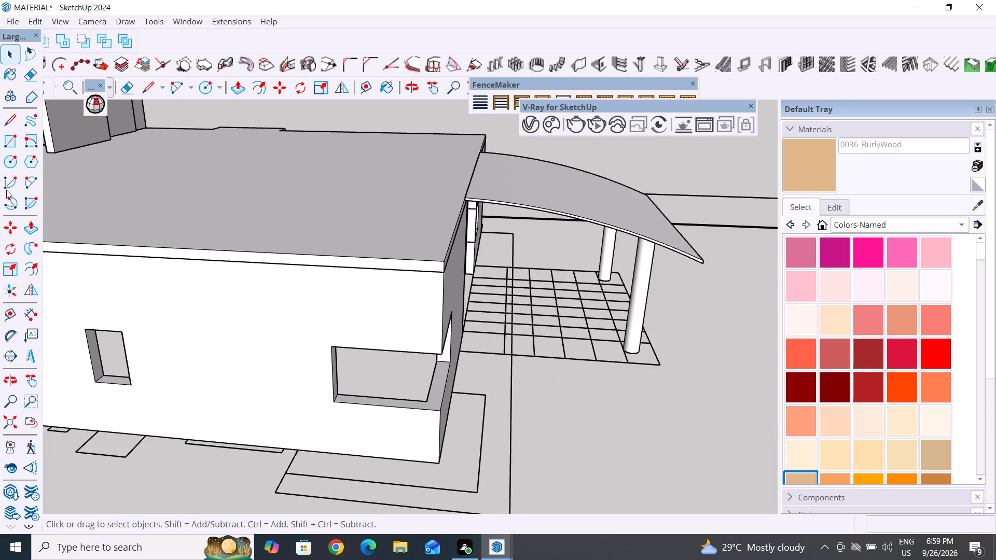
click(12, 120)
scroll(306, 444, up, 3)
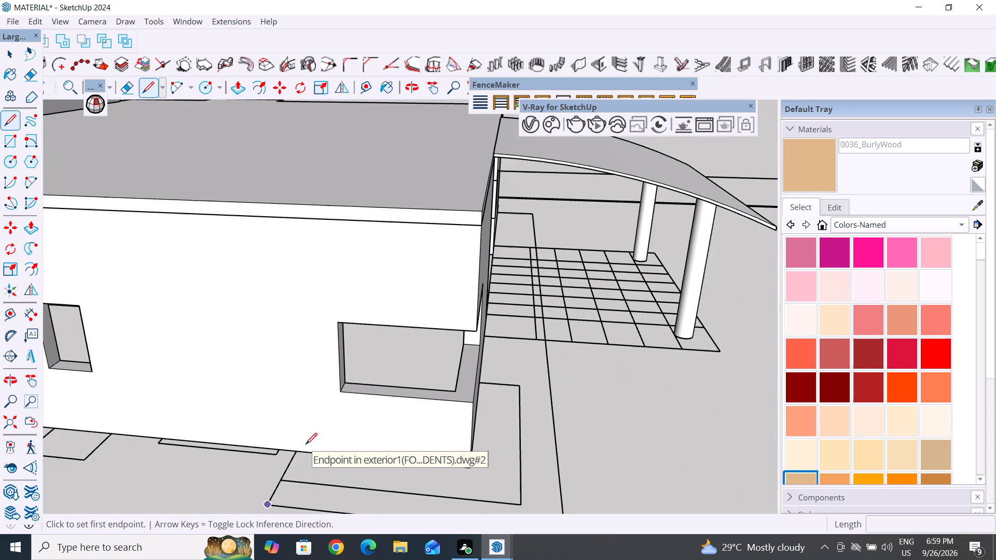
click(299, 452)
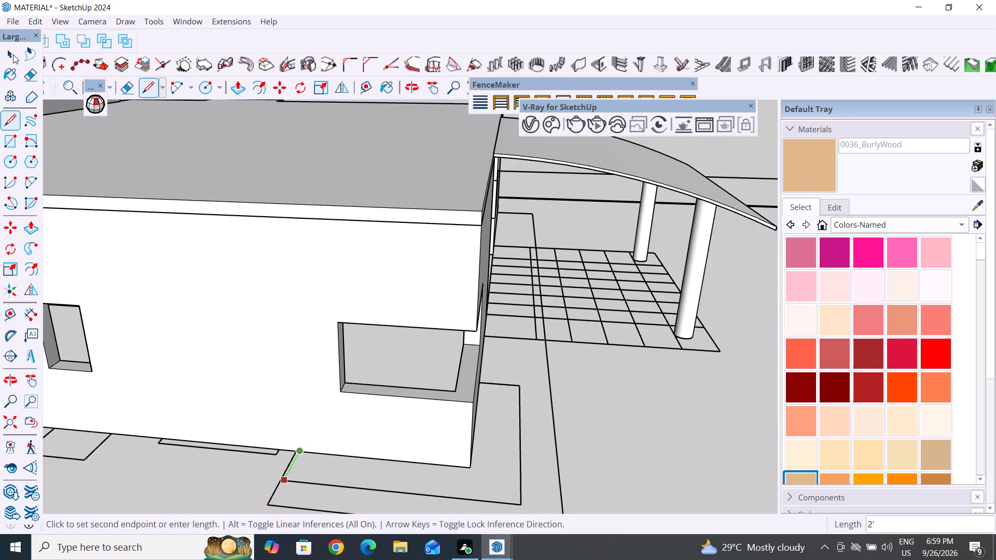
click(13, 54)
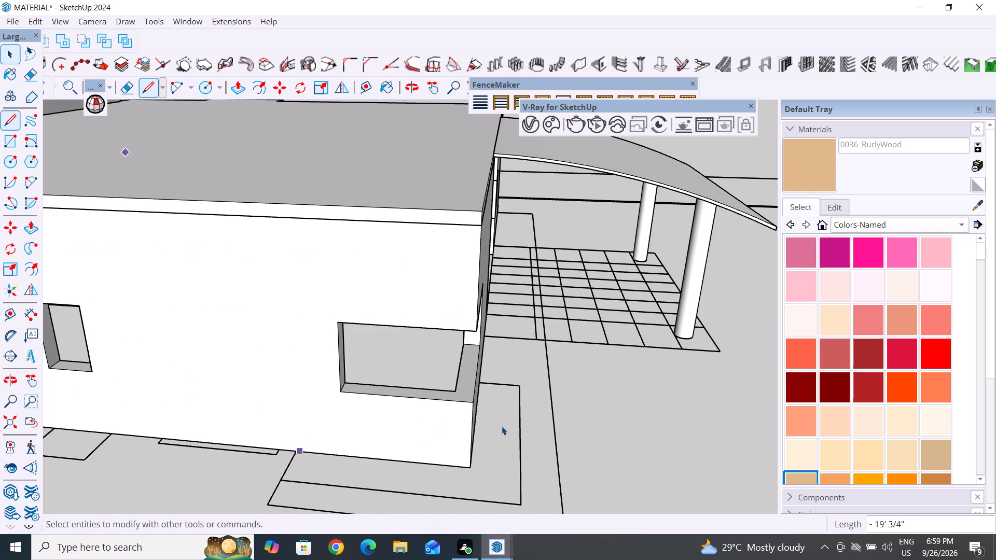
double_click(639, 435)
Trace the L-shaped outline on the ground around the building corner below the corner window, 2' wide with 7' 3" inner sides.
scroll(276, 298, down, 11)
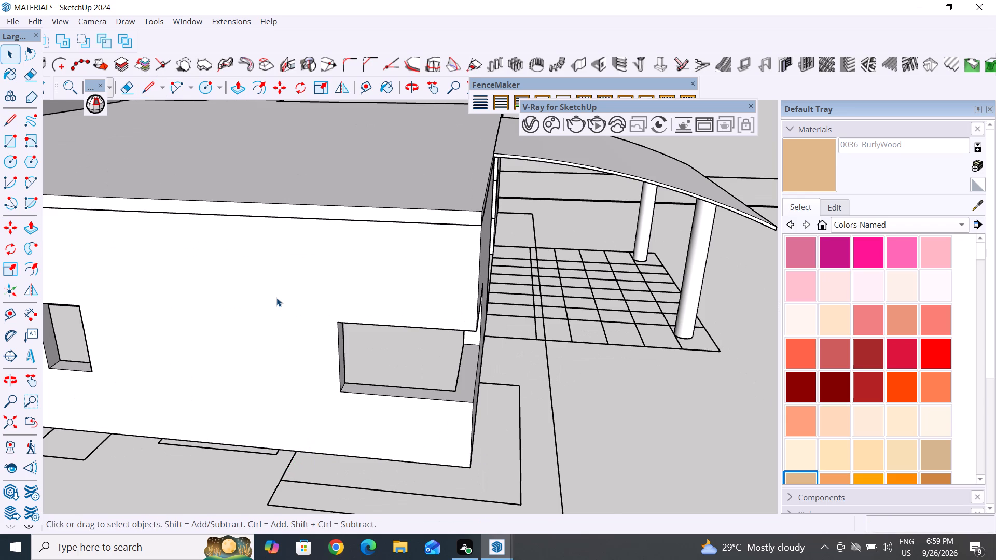
middle_drag(348, 458, 517, 493)
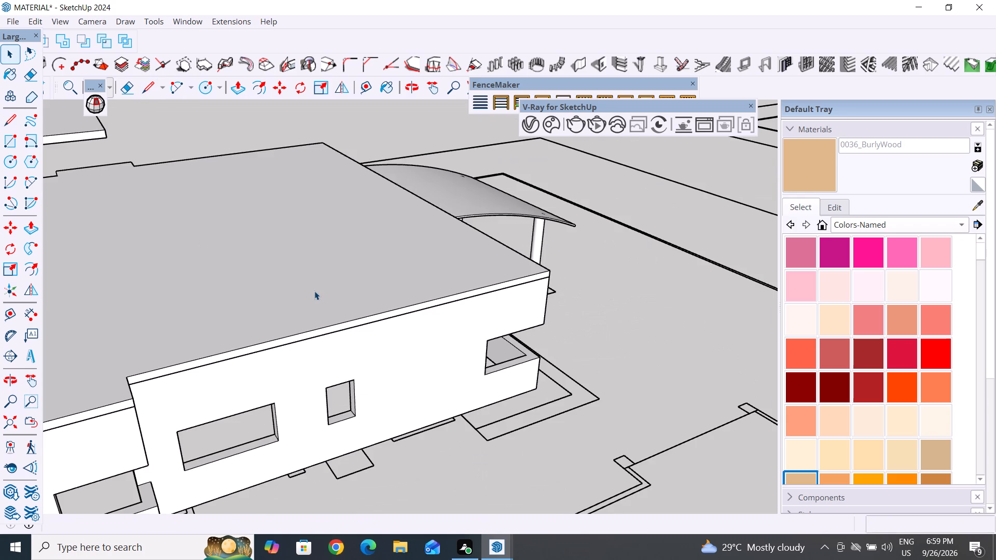
scroll(314, 291, down, 12)
middle_drag(481, 389, 449, 339)
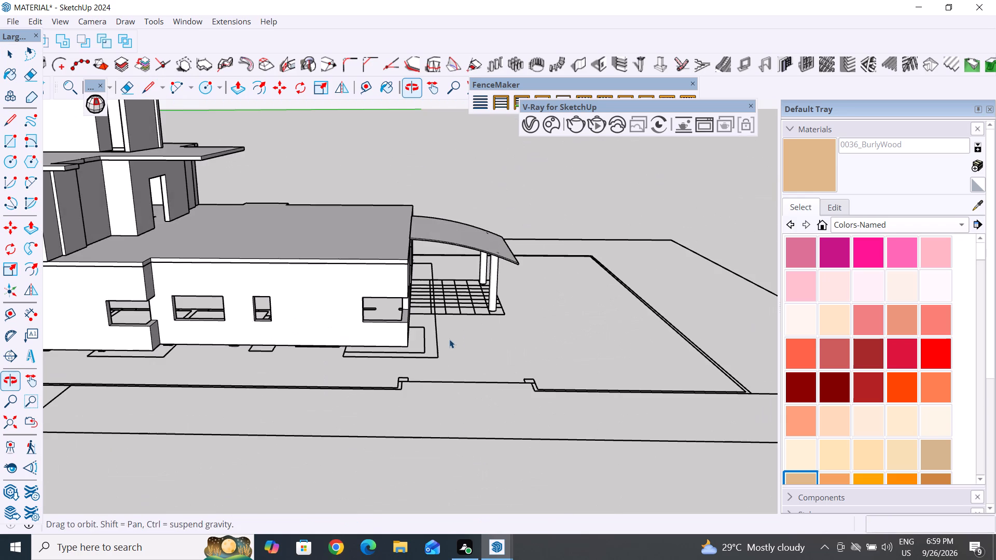
middle_drag(449, 339, 340, 343)
scroll(481, 330, up, 5)
middle_drag(480, 362, 349, 388)
scroll(244, 381, up, 2)
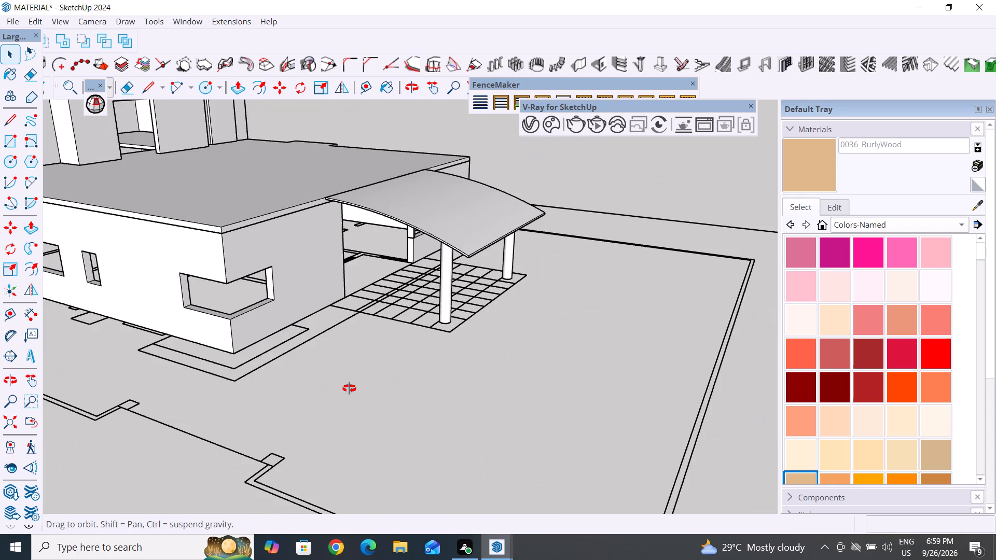
scroll(349, 388, up, 4)
scroll(145, 337, up, 8)
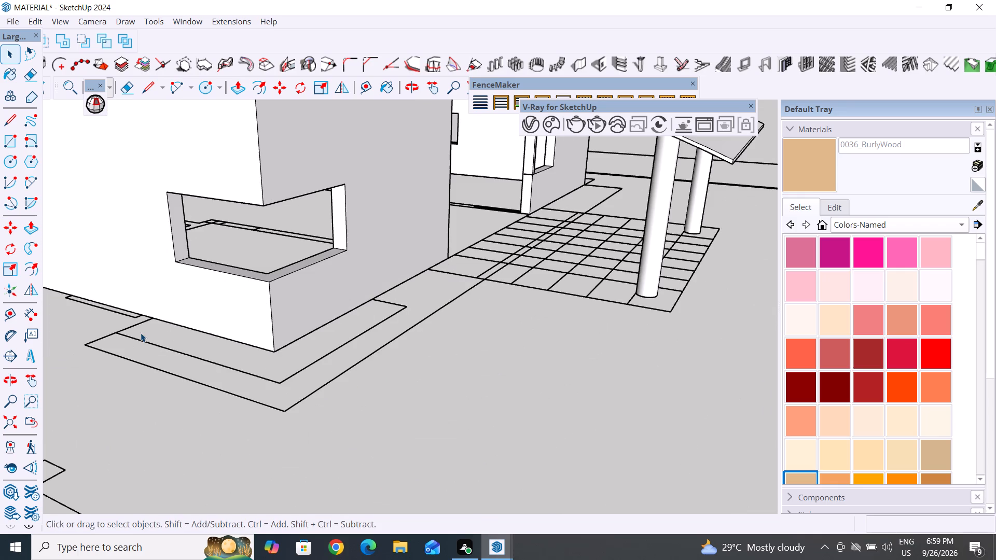
click(151, 85)
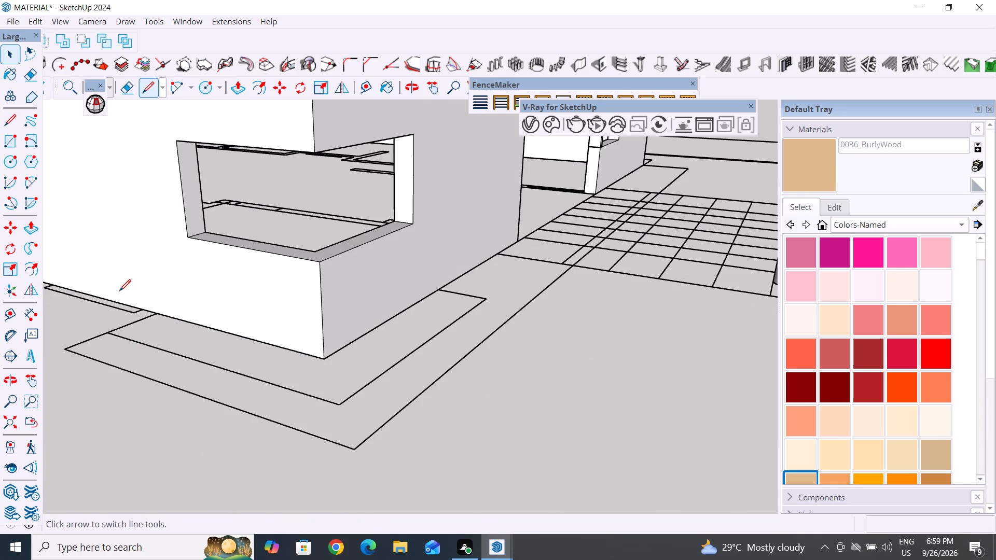
click(157, 314)
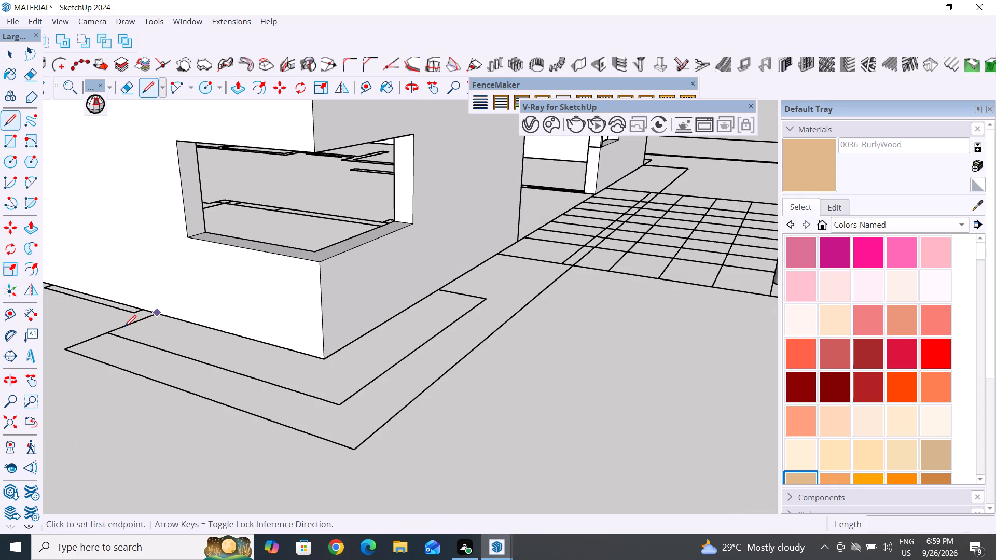
click(107, 334)
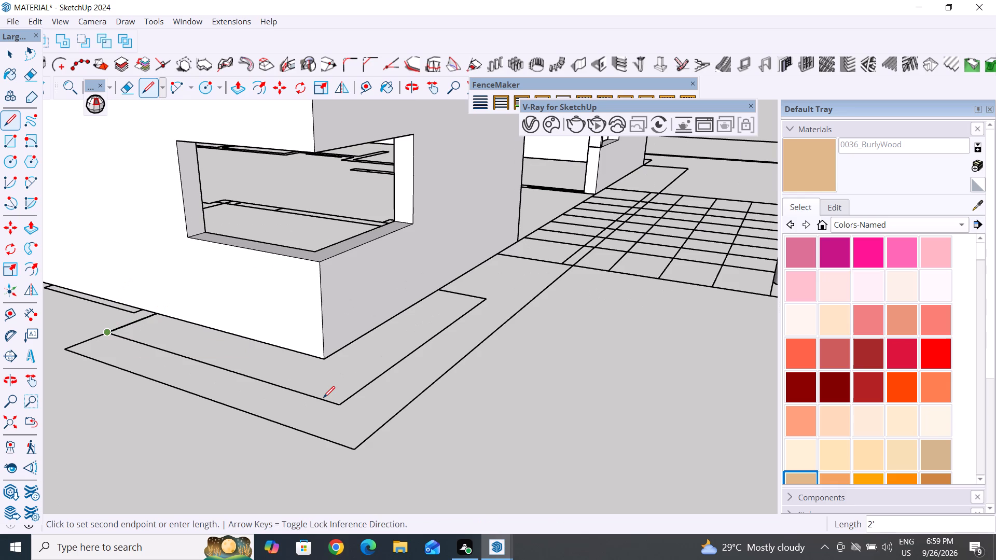
click(339, 407)
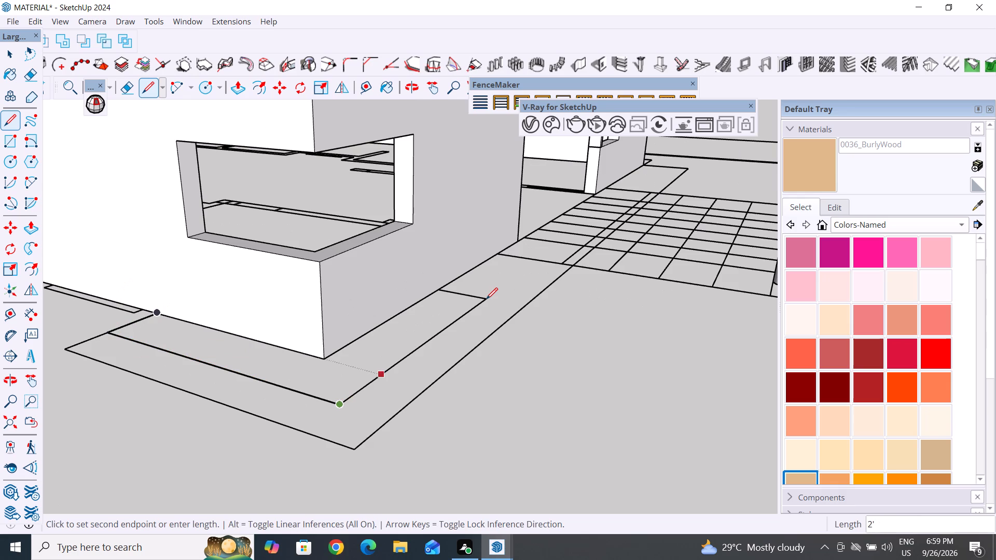
click(485, 298)
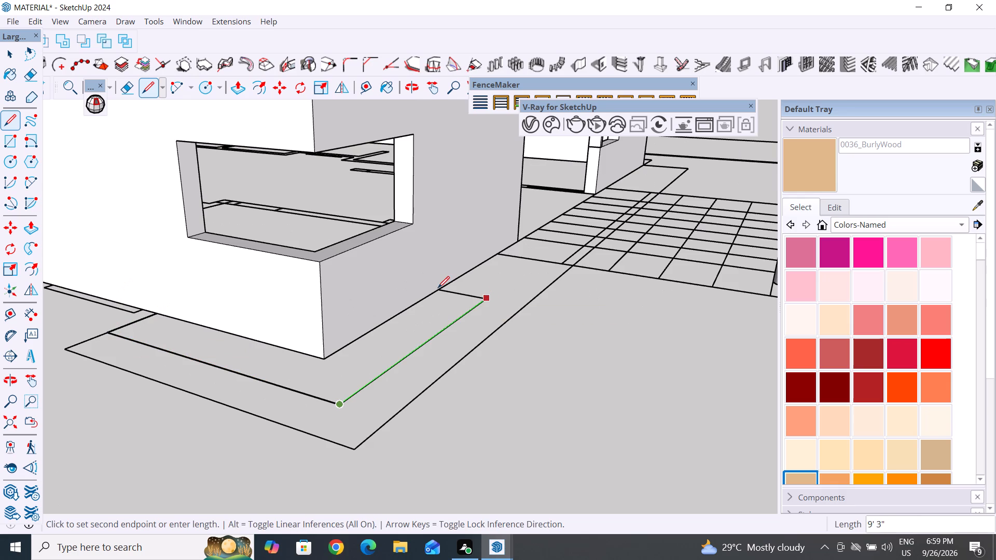
click(436, 290)
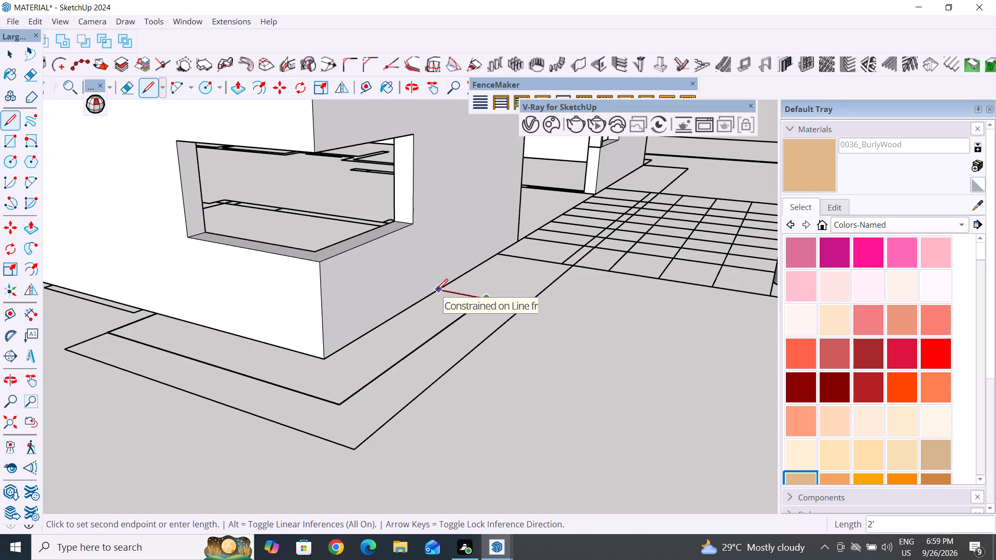
click(323, 358)
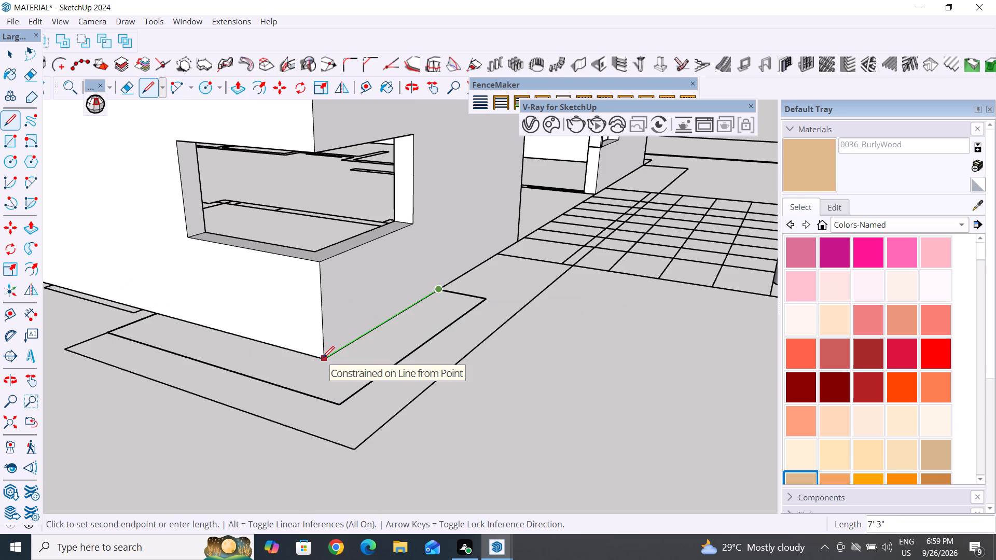
click(155, 315)
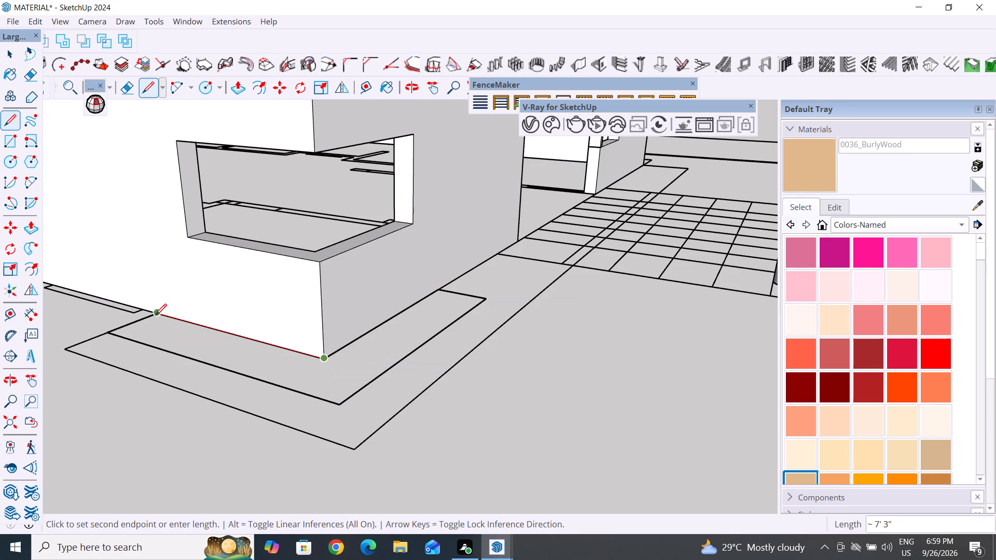
click(9, 56)
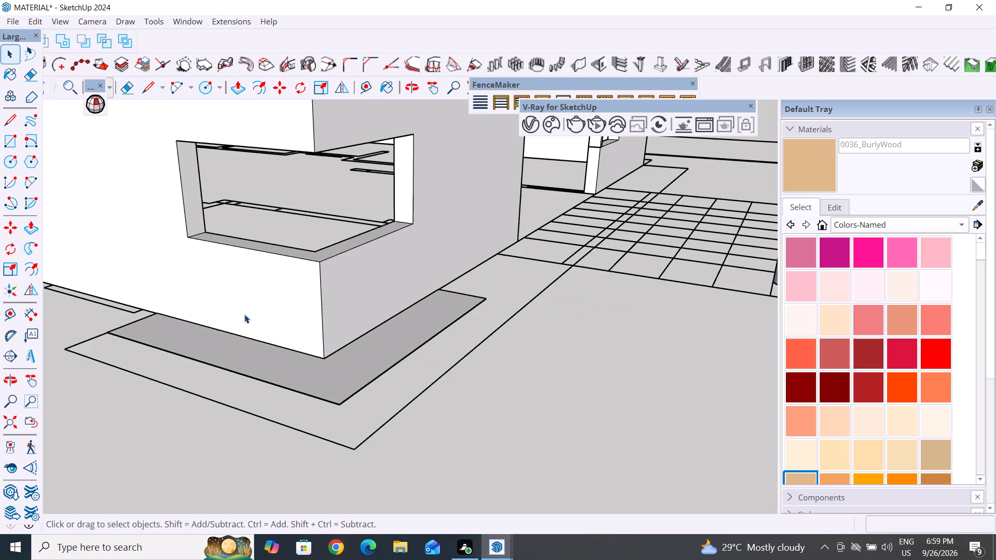
Push/Pull the L-shaped face up into a slab, about 2 1/16" freehand and then by 6".
click(239, 87)
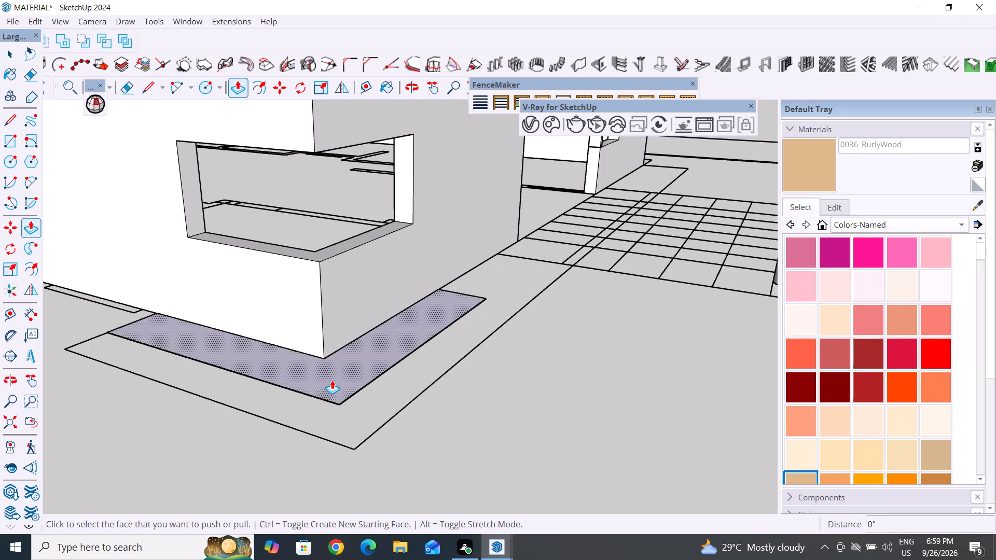
click(333, 381)
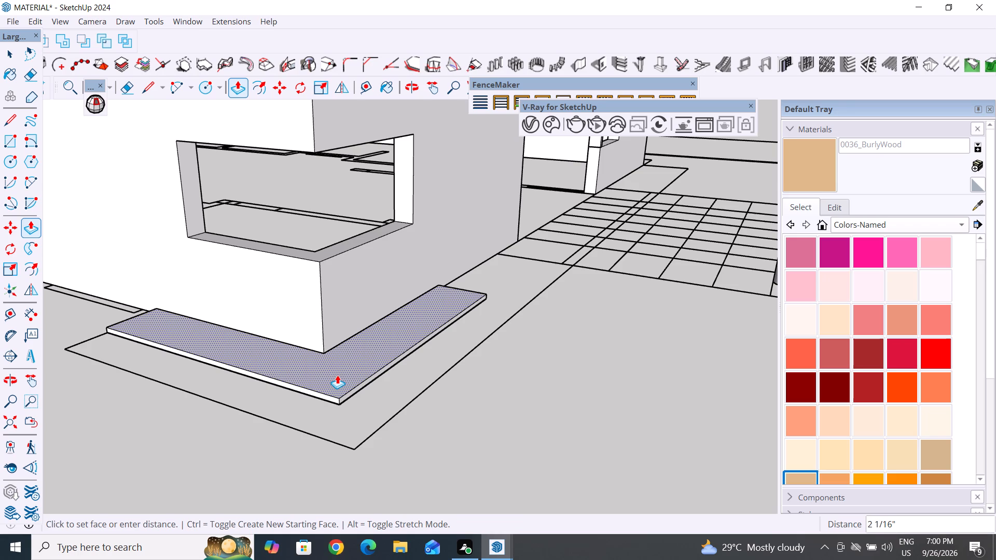
click(337, 375)
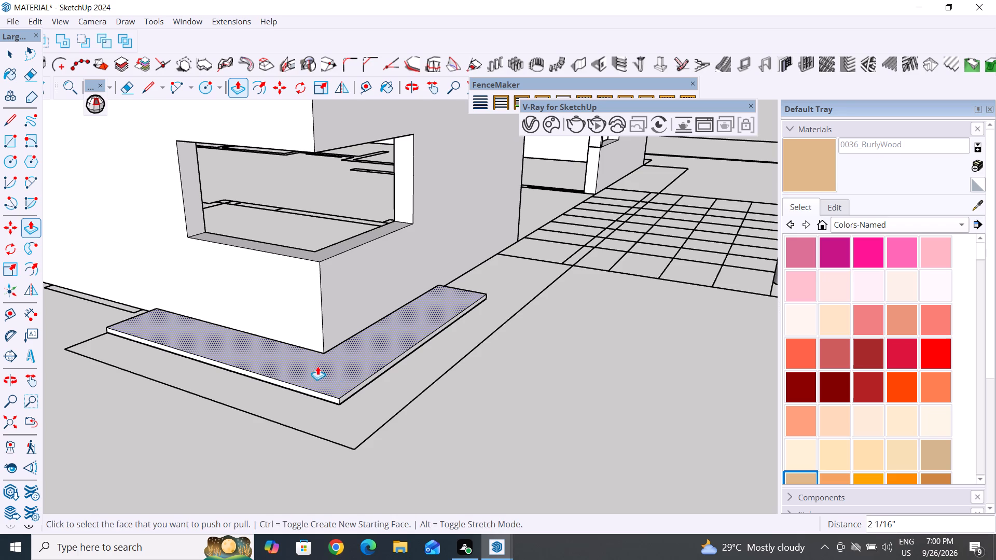
click(334, 372)
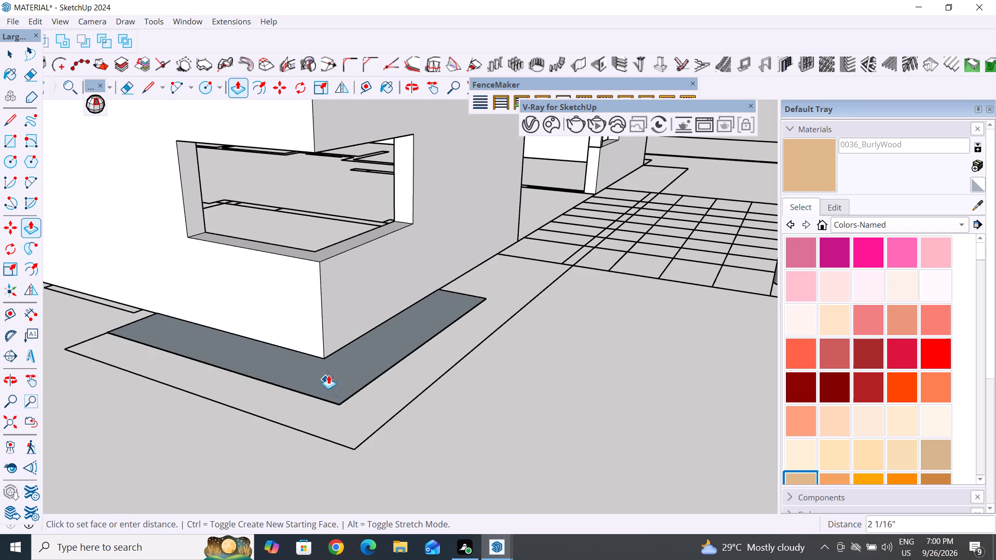
text(6")
key(Return)
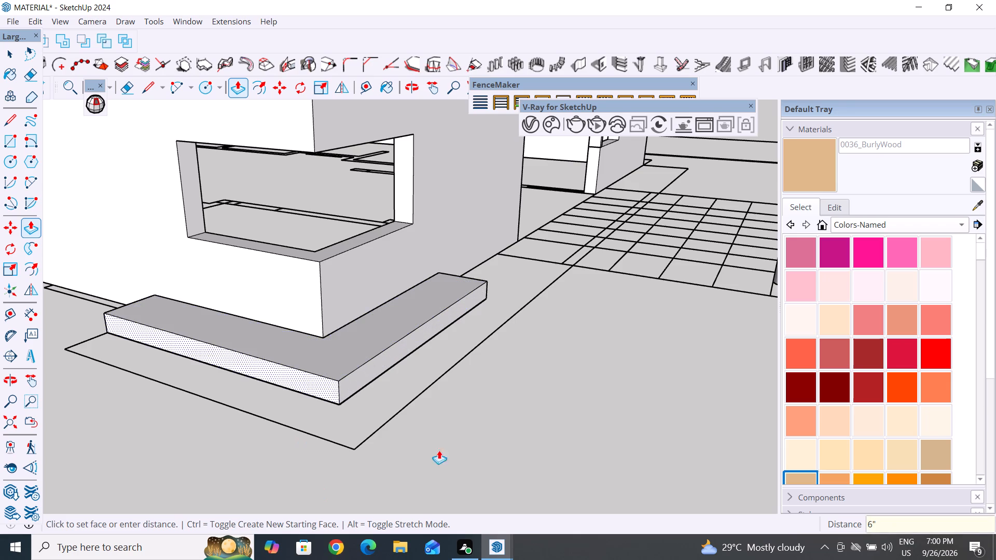
click(8, 52)
double_click(522, 439)
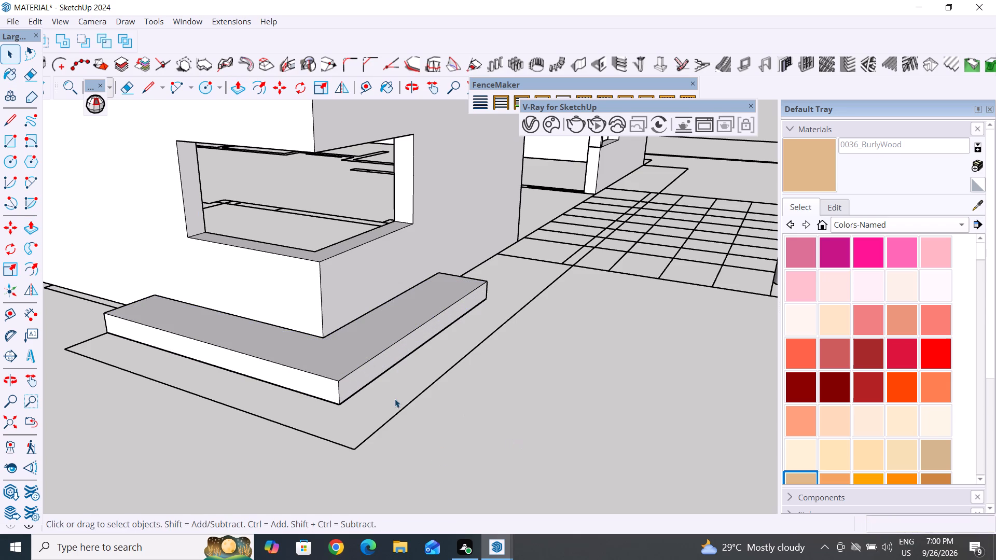
Select all the connected geometry of the L-shaped slab and make it a group.
click(378, 376)
triple_click(371, 367)
click(371, 367)
right_click(371, 367)
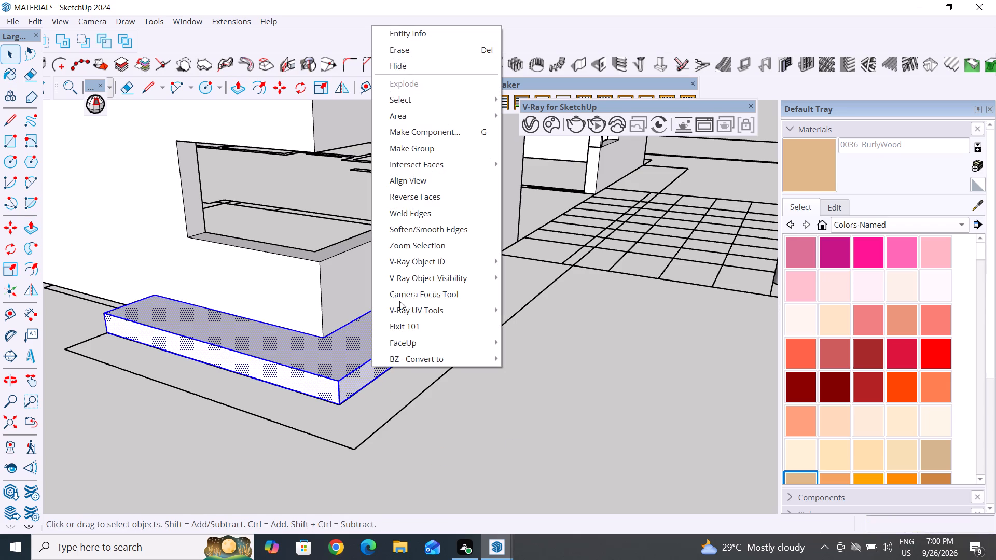
click(434, 149)
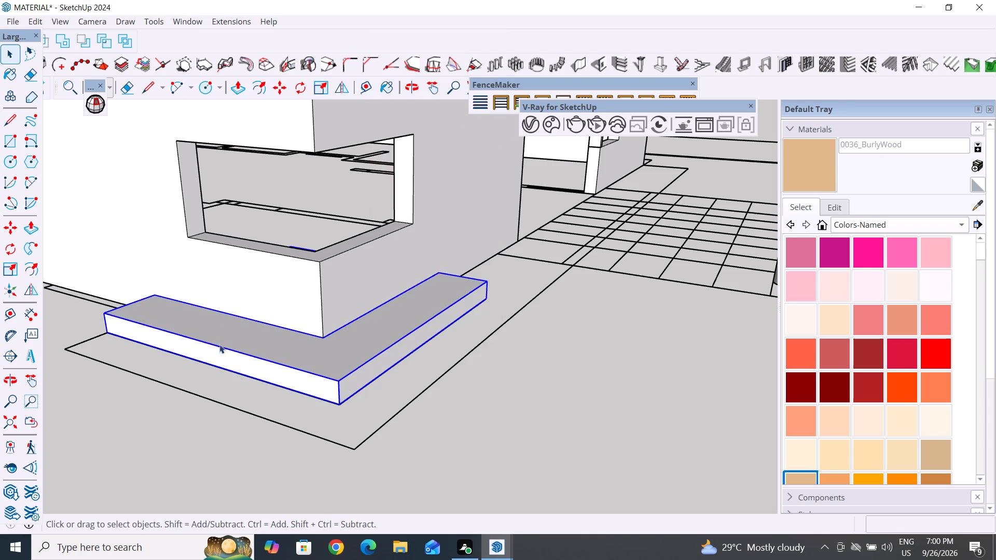
Move the L-shaped slab group straight up from the ground by about 6', over the corner window.
middle_drag(251, 384, 475, 409)
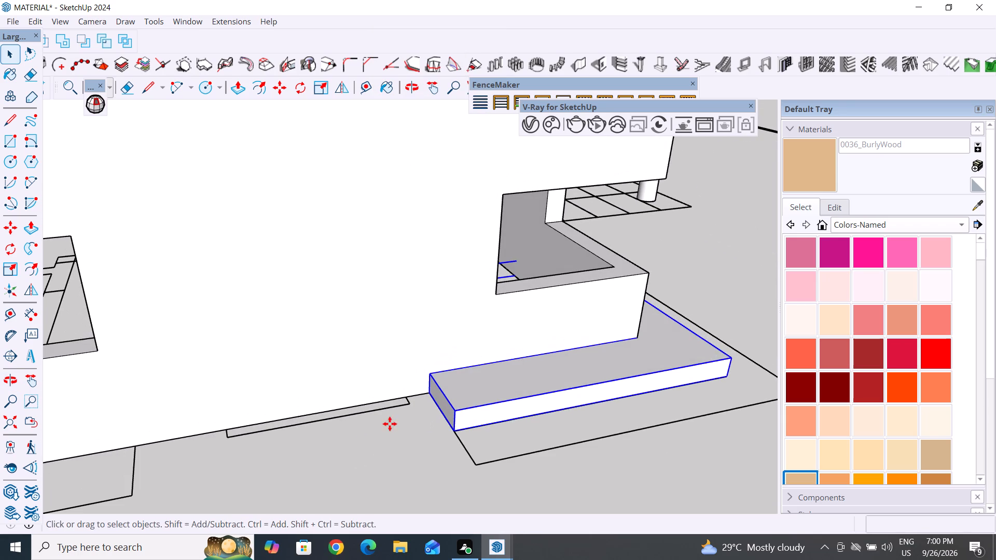
key(m)
click(427, 394)
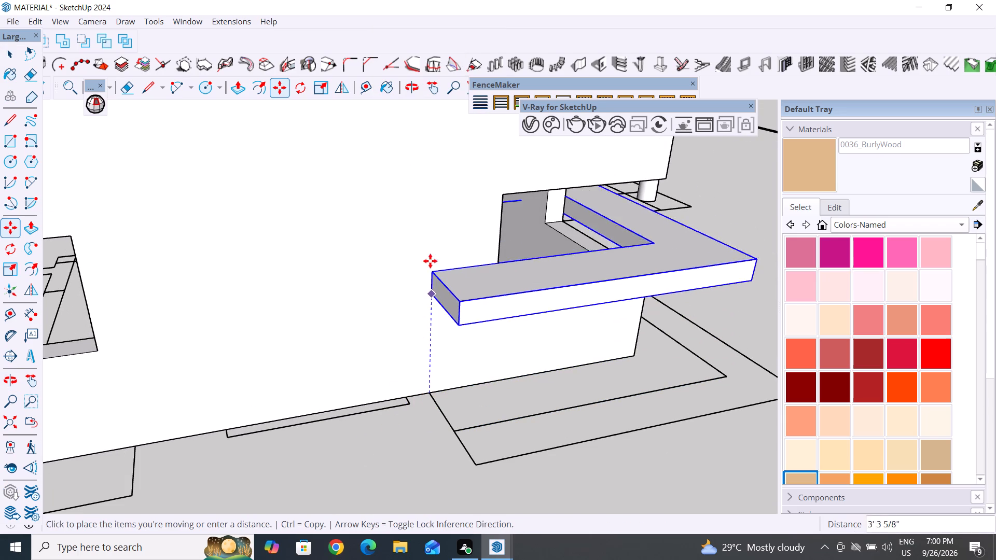
middle_drag(439, 192, 432, 101)
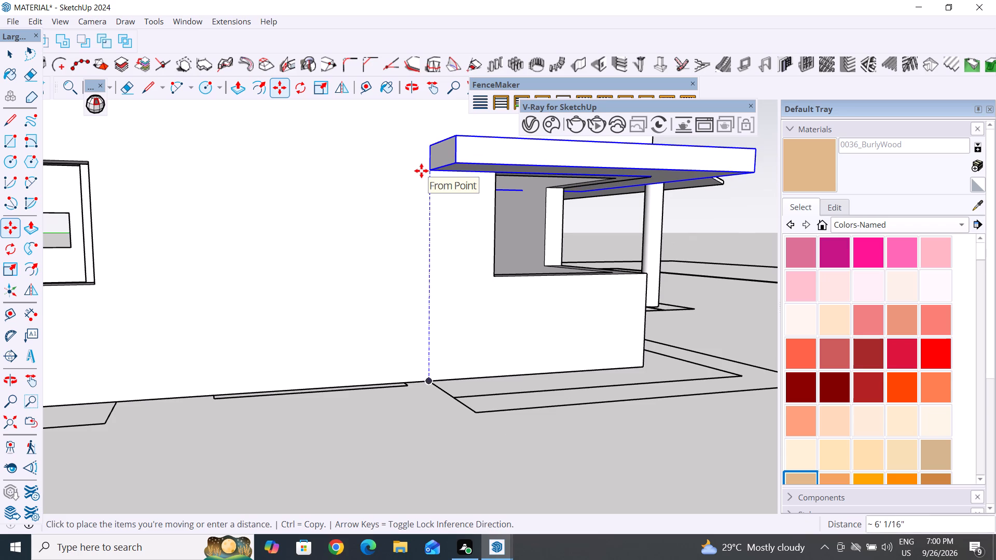
click(421, 171)
scroll(520, 366, down, 10)
middle_drag(598, 409, 569, 514)
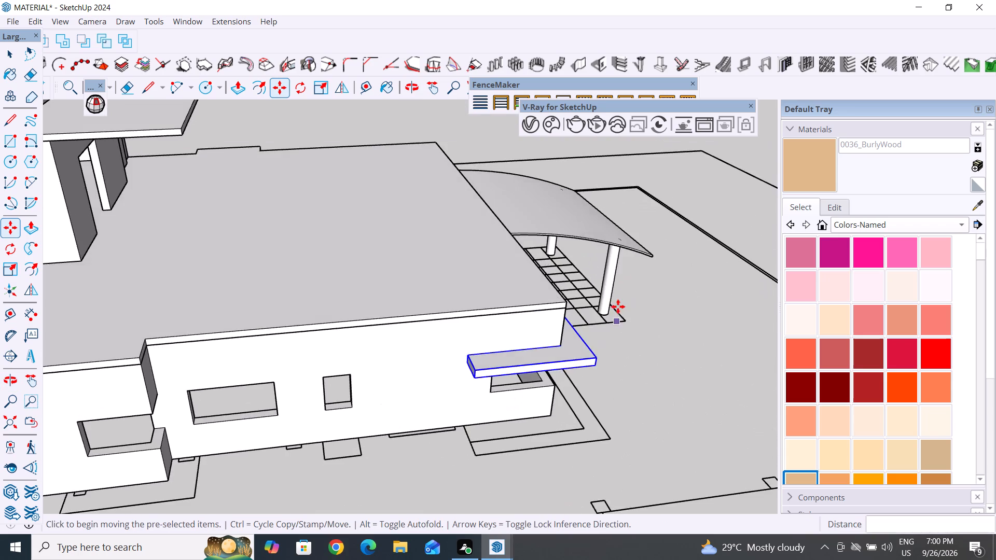
scroll(618, 306, down, 4)
click(13, 55)
Draw a rectangle about 2' 8 15/16" by 2' over the plan outline on the ground below the small window.
scroll(493, 422, up, 4)
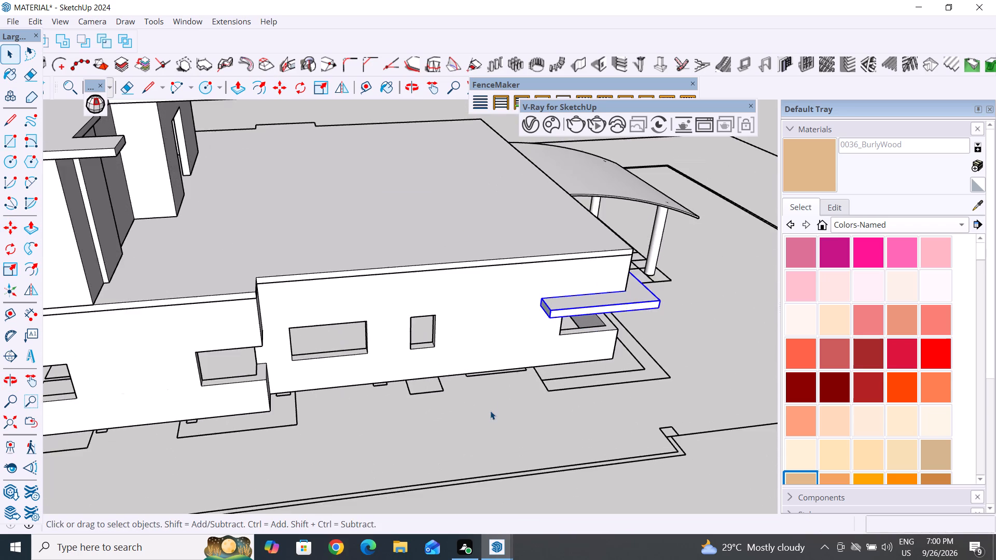
middle_drag(509, 440, 471, 471)
scroll(370, 422, up, 5)
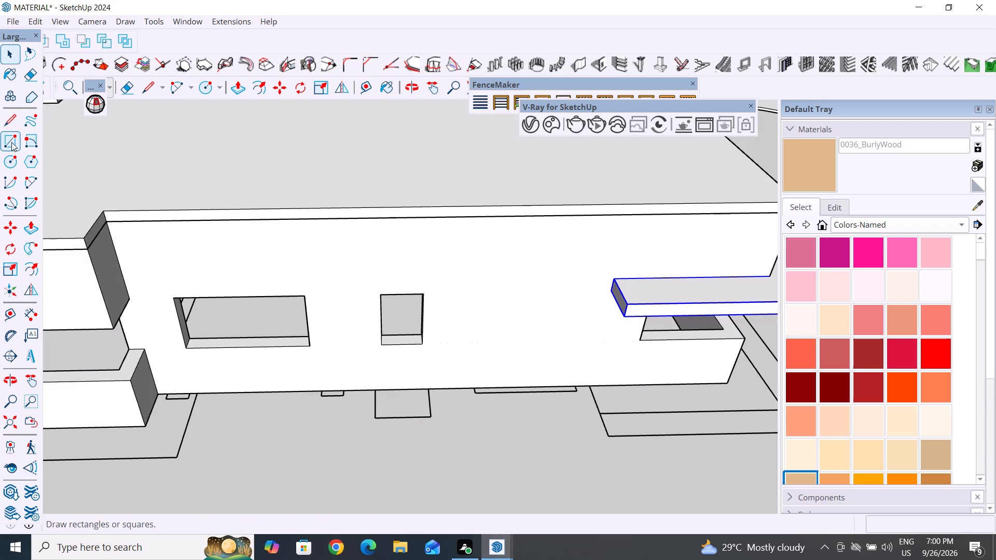
click(10, 138)
scroll(385, 446, up, 4)
click(371, 367)
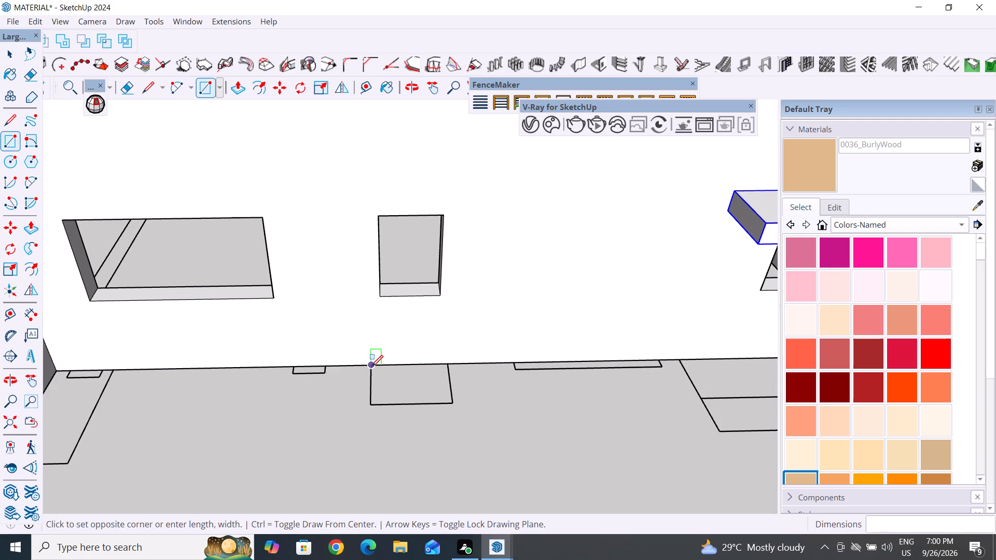
click(453, 403)
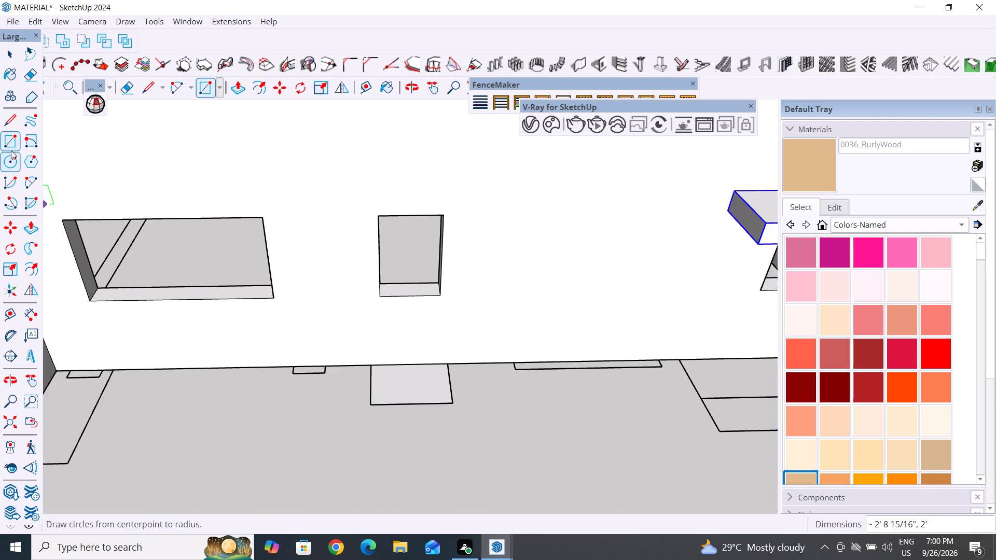
click(16, 52)
Push/Pull the rectangle below the small window up 6" into a slab.
click(240, 86)
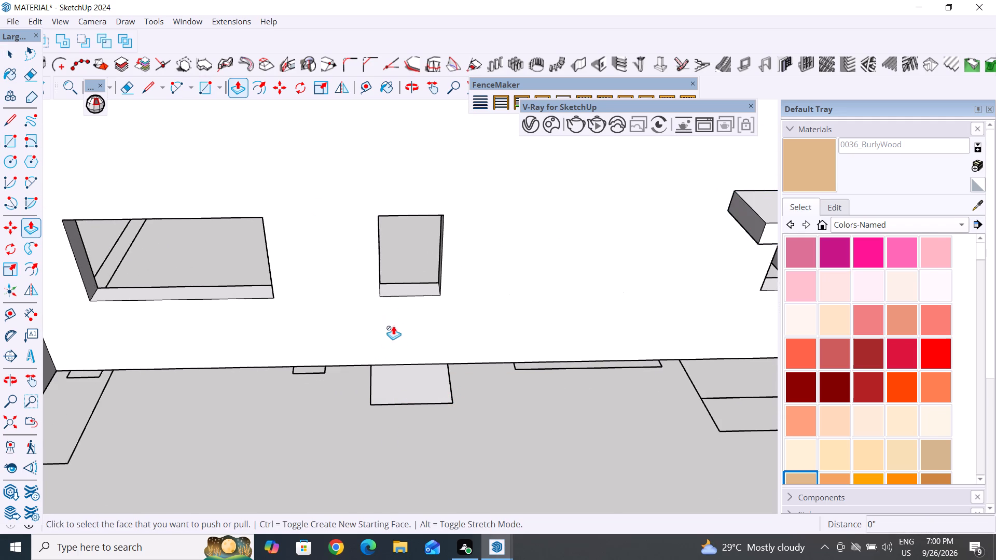
click(406, 388)
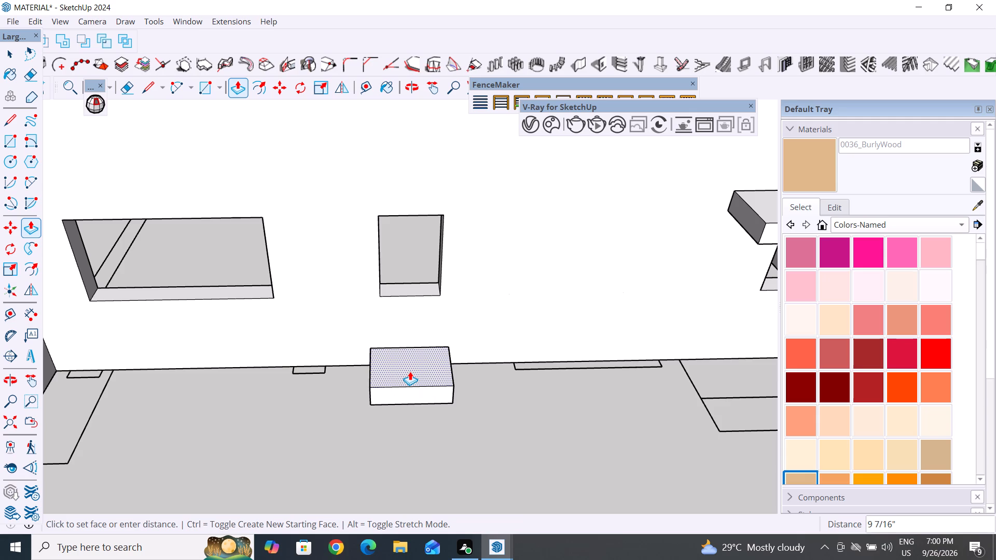
text(6")
key(Return)
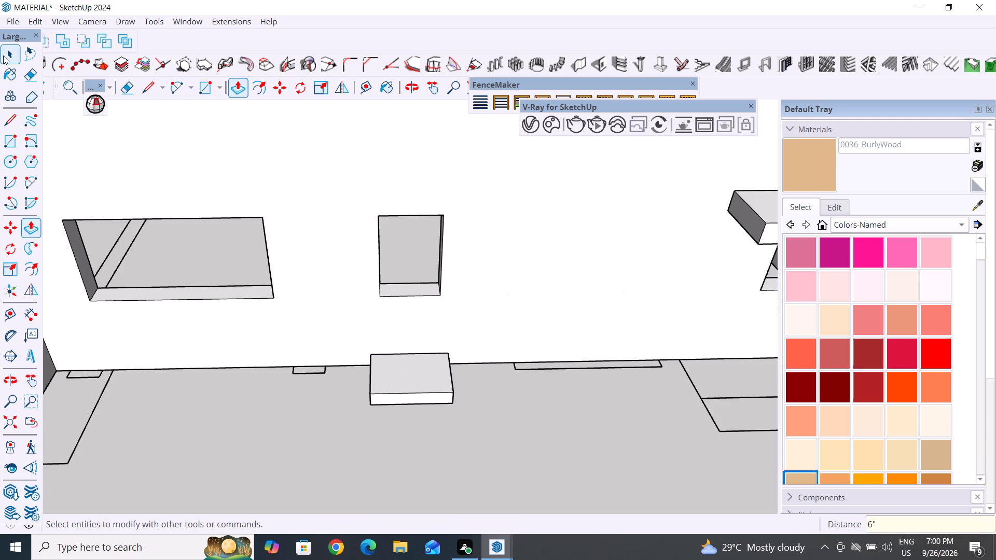
click(6, 53)
Select all the connected geometry of the small slab below the small window and make it a group.
middle_drag(415, 462, 699, 479)
triple_click(435, 380)
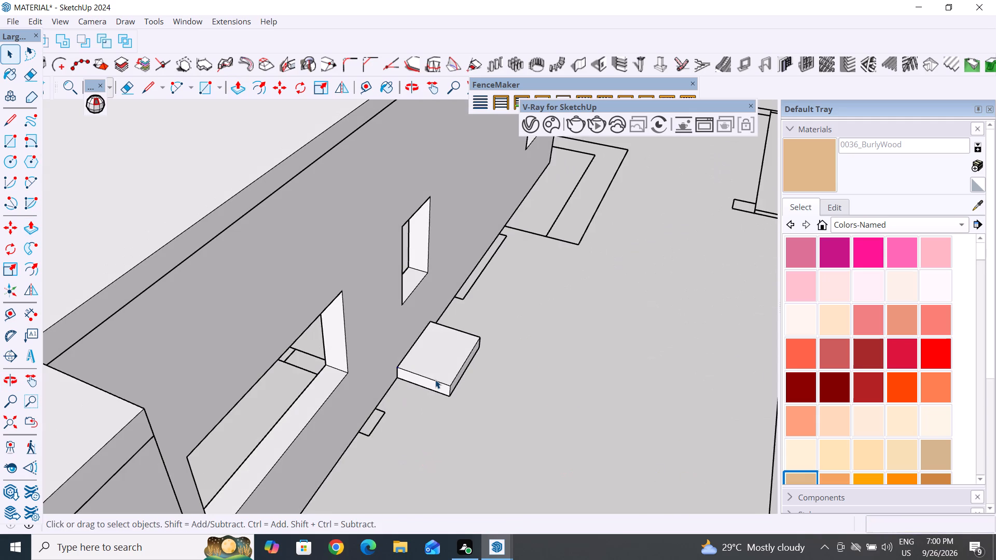
click(435, 380)
right_click(435, 380)
click(490, 179)
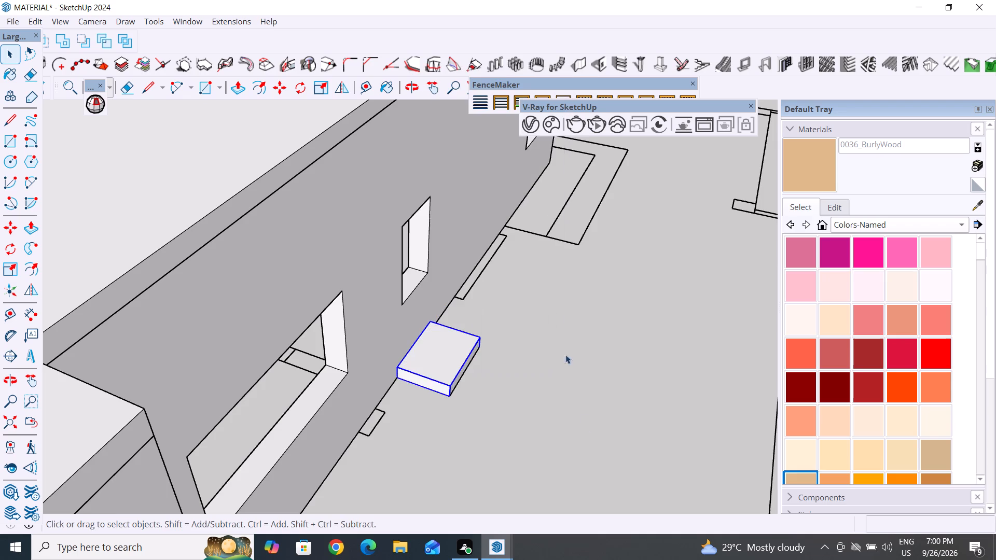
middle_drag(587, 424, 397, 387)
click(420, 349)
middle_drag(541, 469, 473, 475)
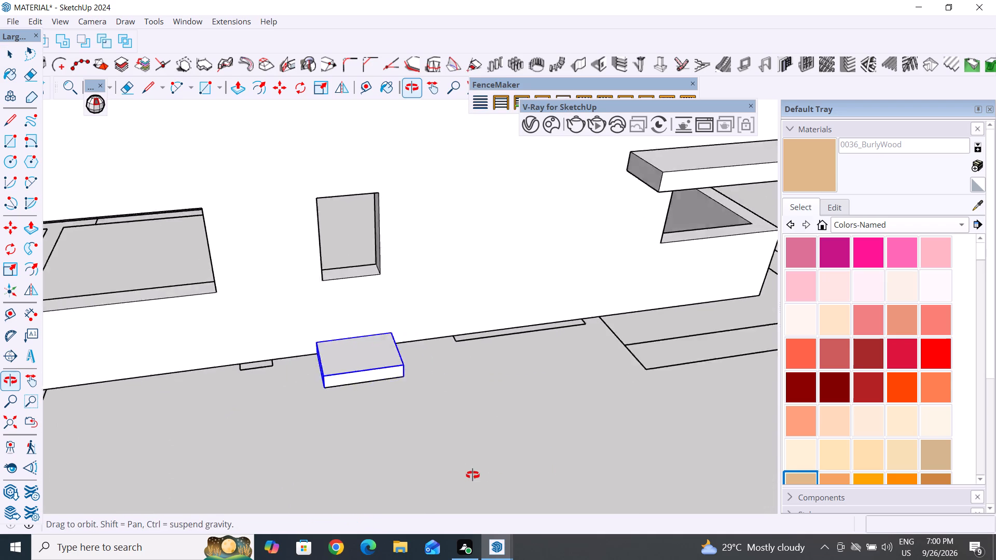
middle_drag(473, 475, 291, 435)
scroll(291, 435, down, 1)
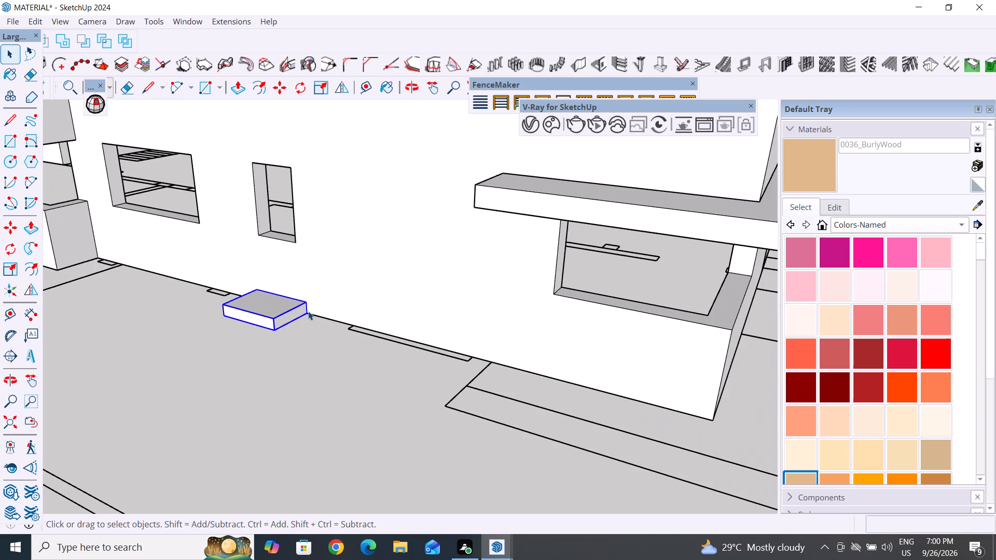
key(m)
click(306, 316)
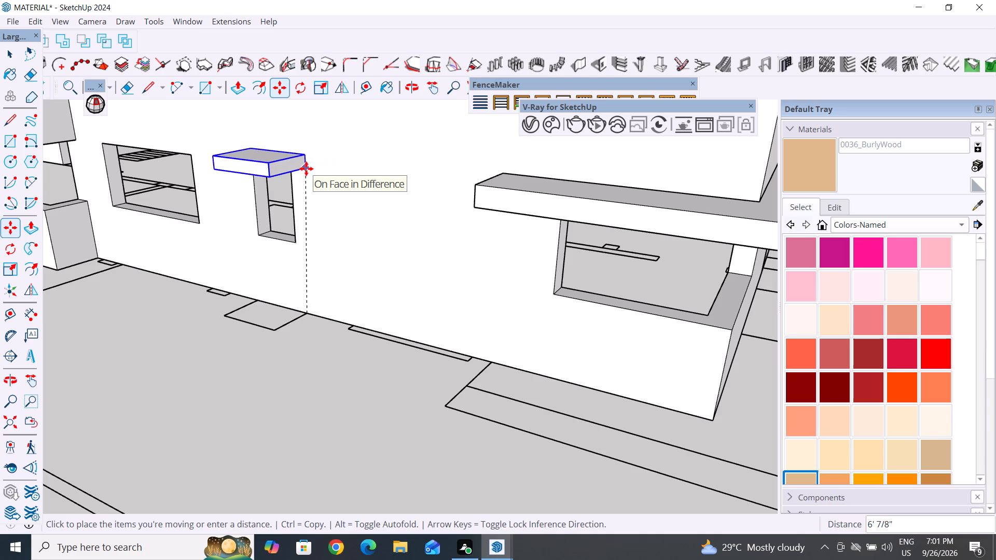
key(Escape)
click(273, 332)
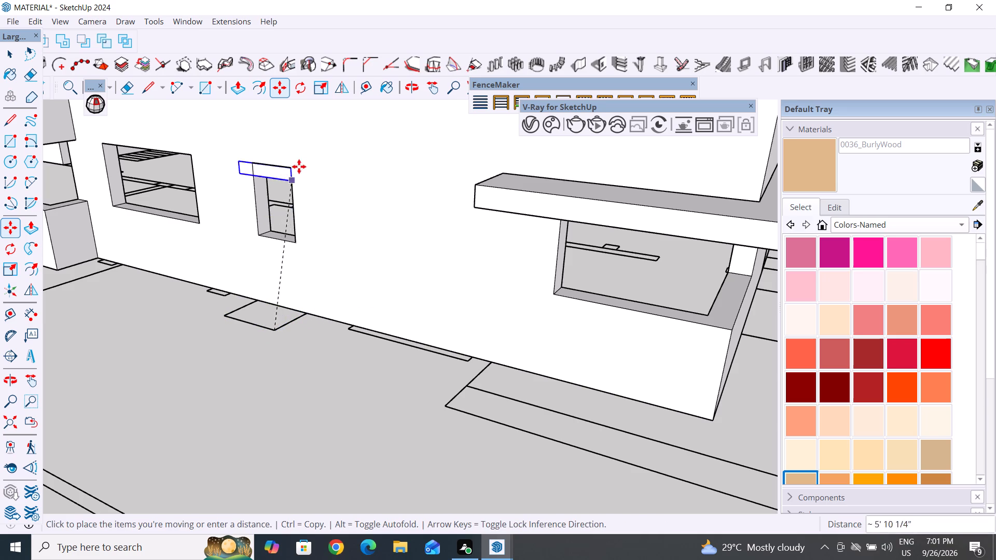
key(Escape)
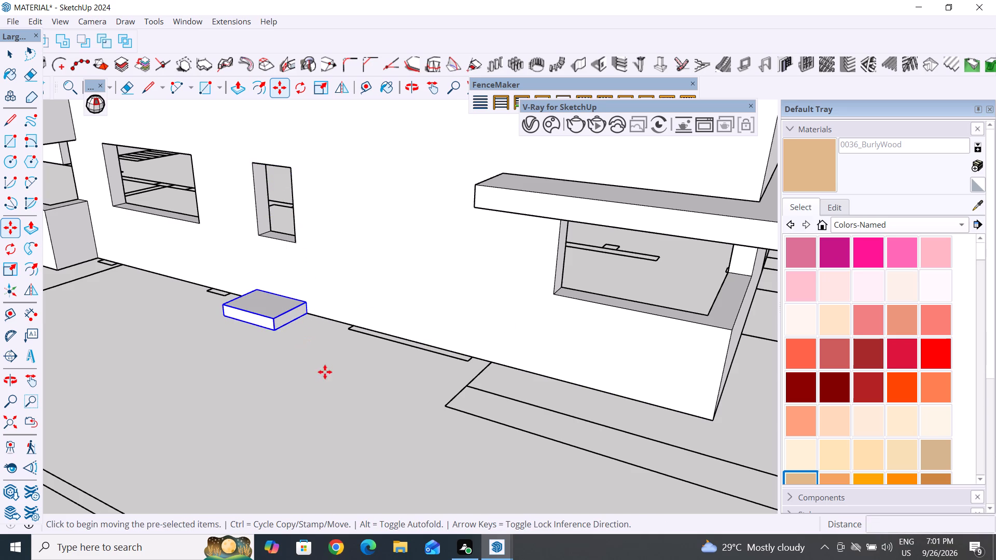
Measure the vertical distance between the raised L-shaped slab's underside and the ground at the wall.
scroll(352, 353, down, 6)
middle_drag(382, 425, 670, 407)
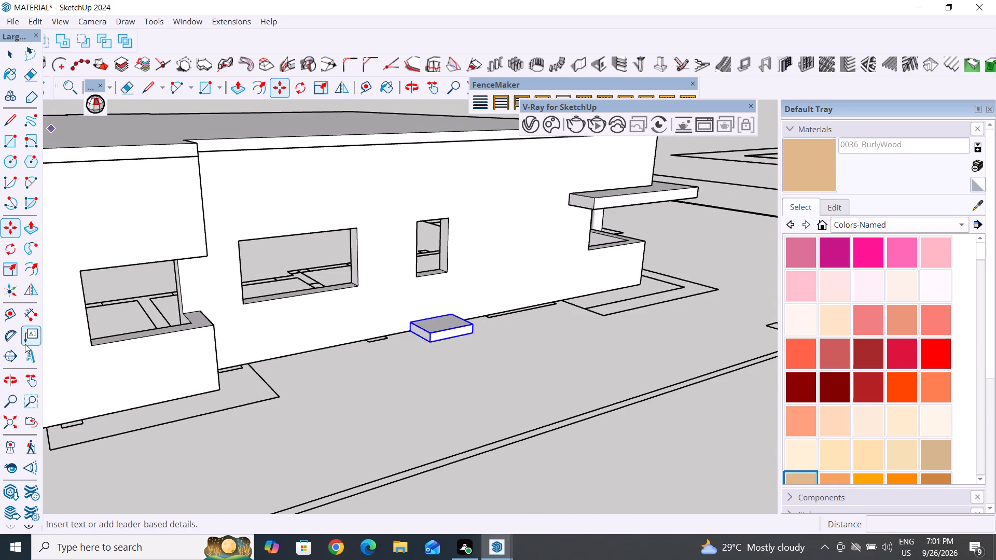
click(26, 315)
scroll(663, 197, up, 4)
middle_drag(525, 330, 582, 339)
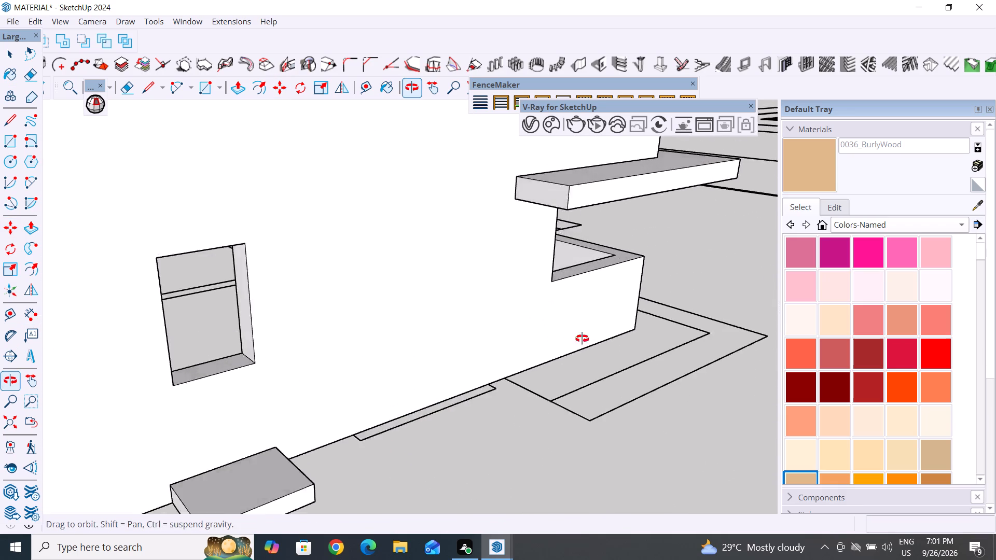
middle_drag(582, 339, 652, 328)
click(569, 180)
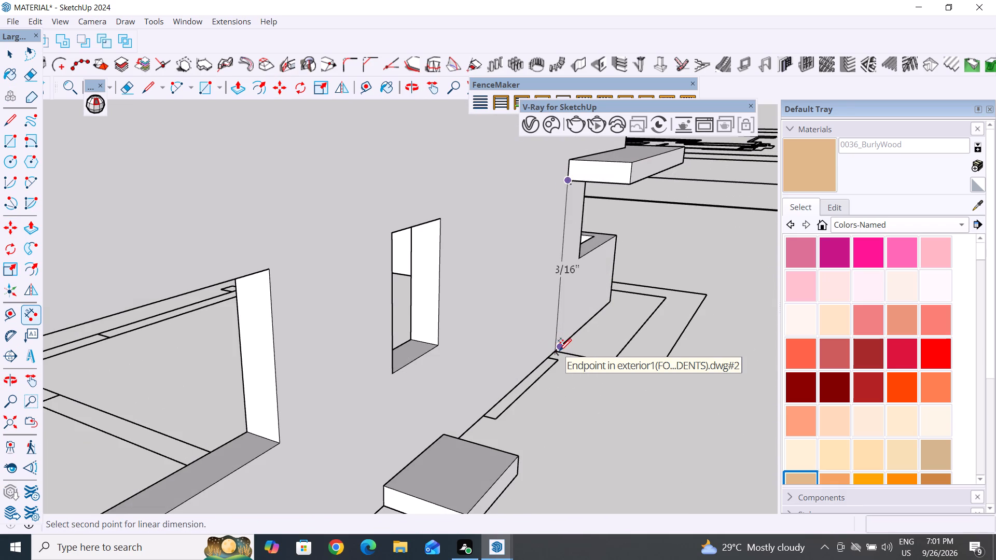
key(Escape)
middle_drag(533, 376, 343, 407)
scroll(521, 362, up, 1)
scroll(515, 310, down, 13)
middle_drag(524, 331, 319, 375)
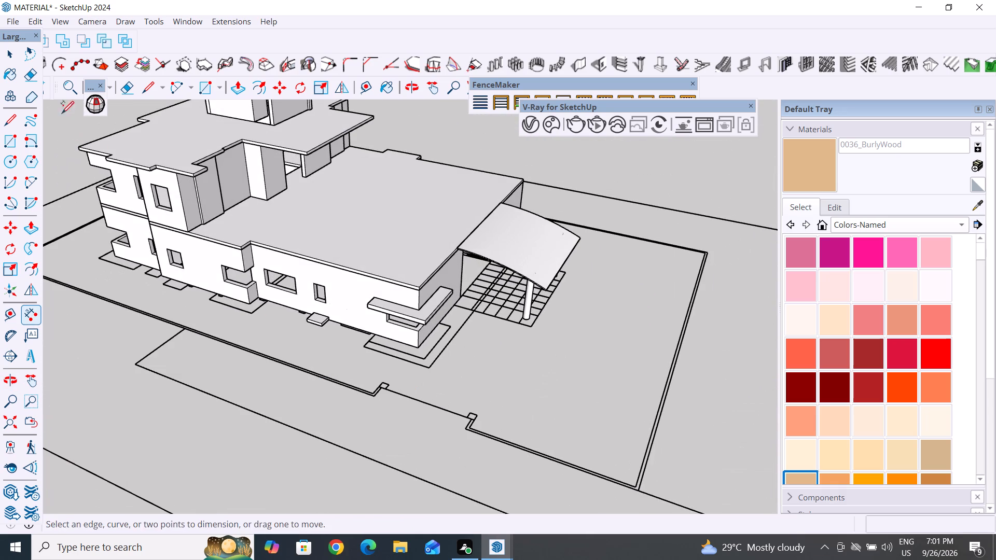
click(15, 52)
click(311, 495)
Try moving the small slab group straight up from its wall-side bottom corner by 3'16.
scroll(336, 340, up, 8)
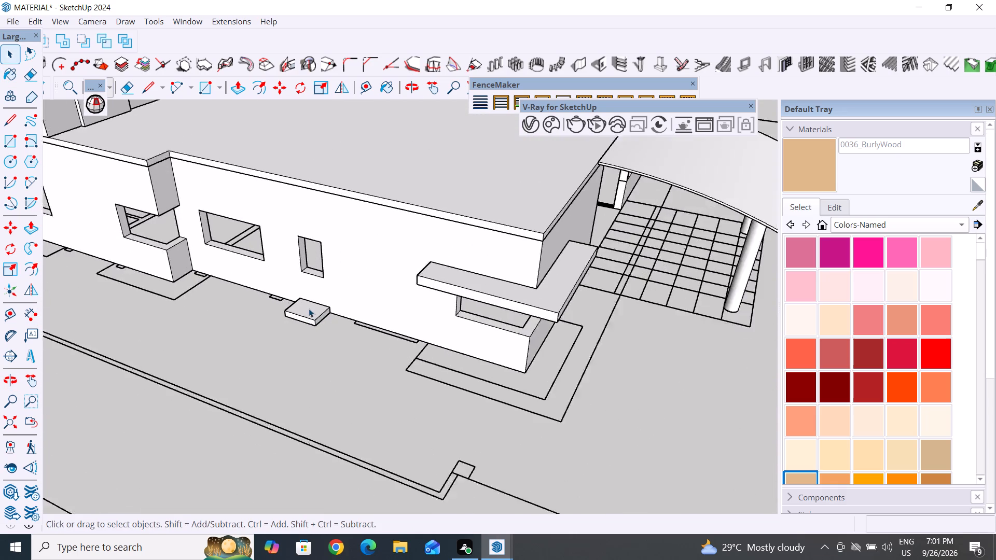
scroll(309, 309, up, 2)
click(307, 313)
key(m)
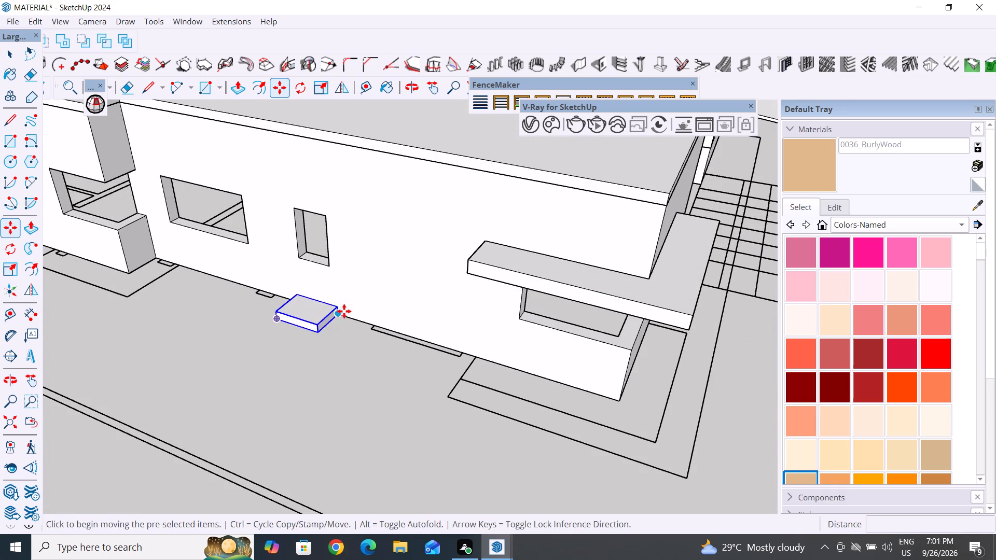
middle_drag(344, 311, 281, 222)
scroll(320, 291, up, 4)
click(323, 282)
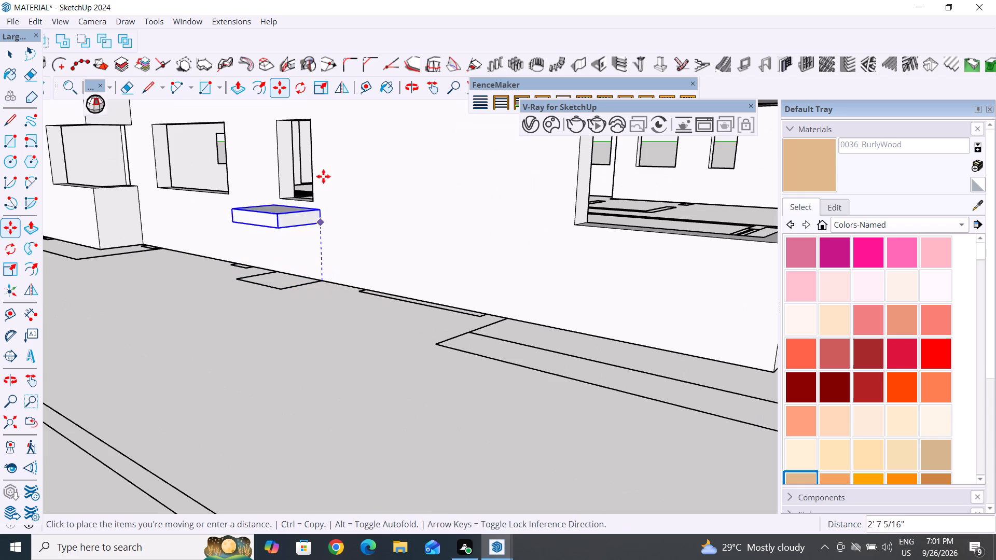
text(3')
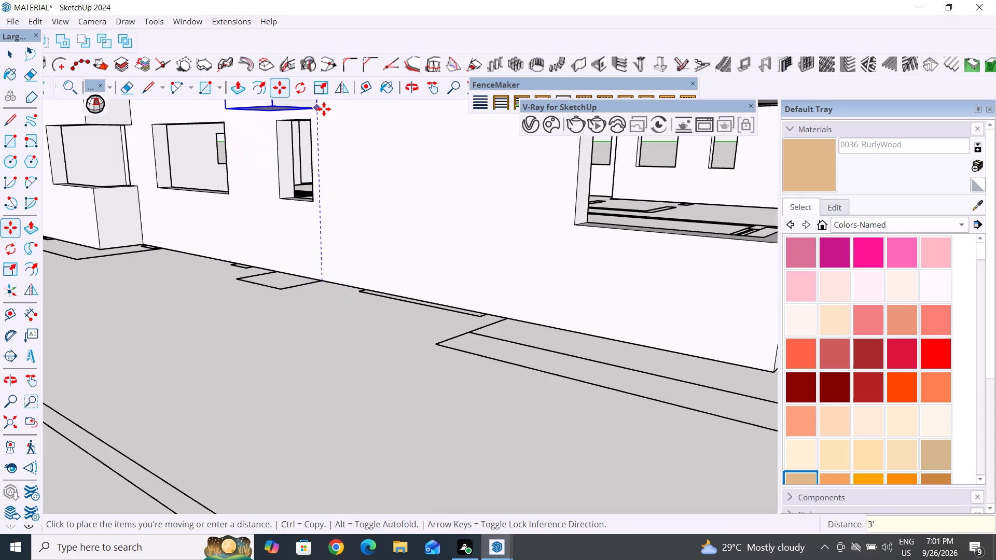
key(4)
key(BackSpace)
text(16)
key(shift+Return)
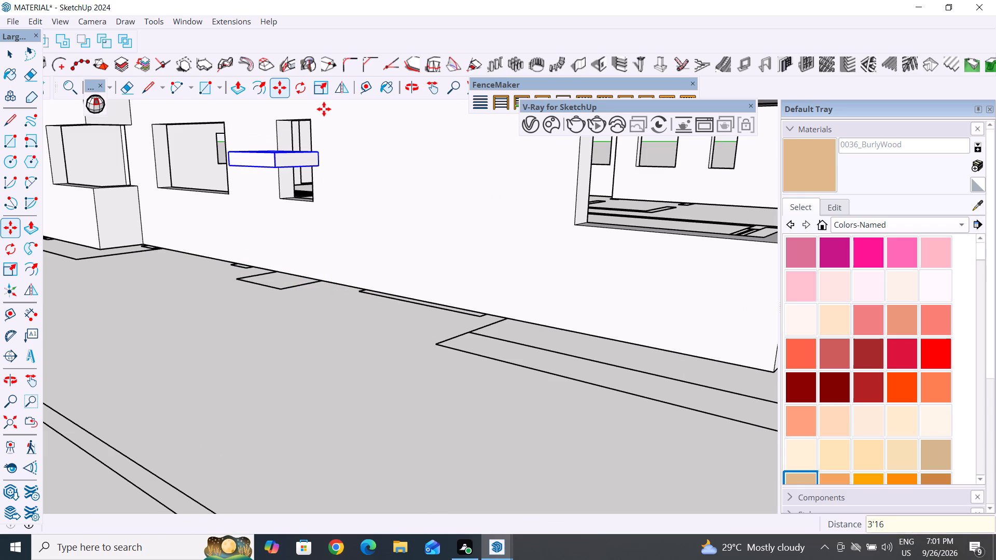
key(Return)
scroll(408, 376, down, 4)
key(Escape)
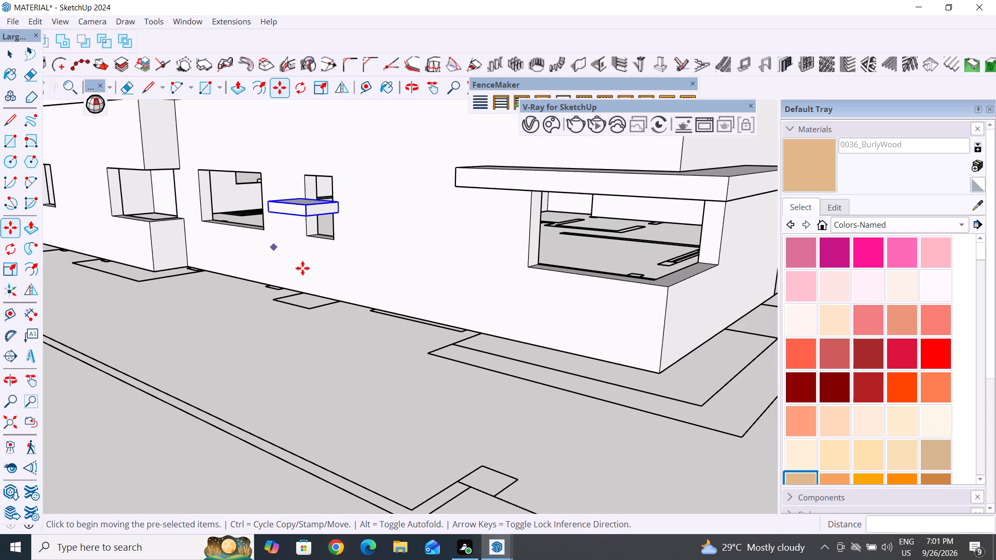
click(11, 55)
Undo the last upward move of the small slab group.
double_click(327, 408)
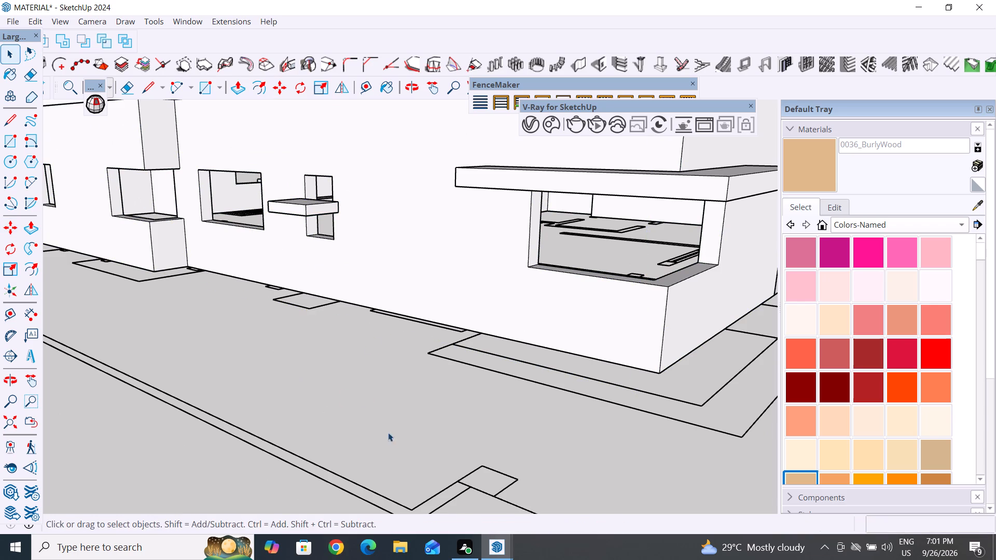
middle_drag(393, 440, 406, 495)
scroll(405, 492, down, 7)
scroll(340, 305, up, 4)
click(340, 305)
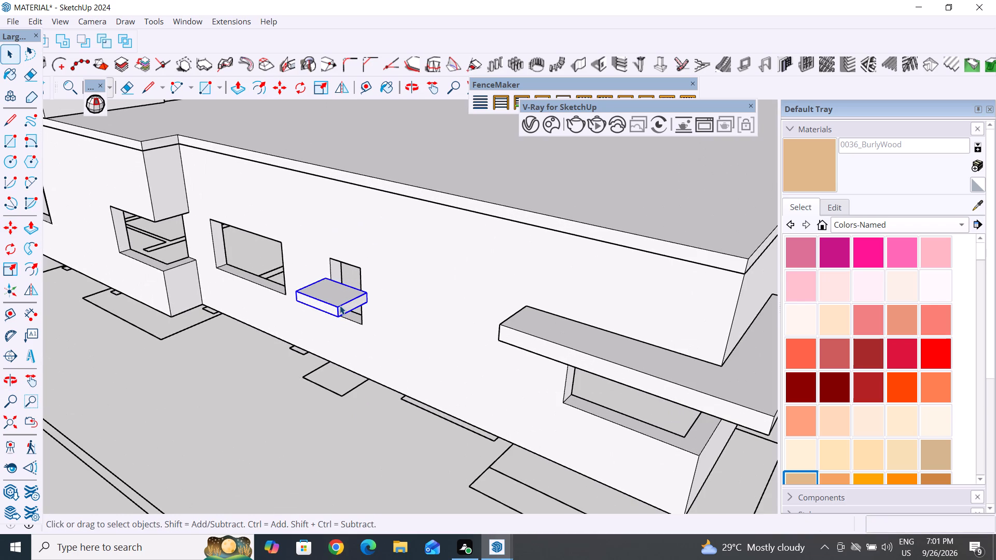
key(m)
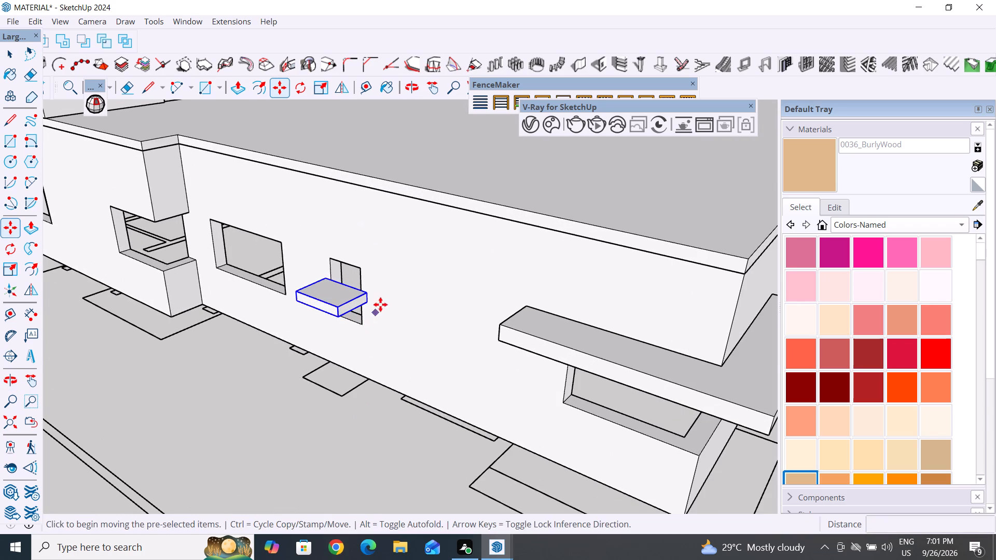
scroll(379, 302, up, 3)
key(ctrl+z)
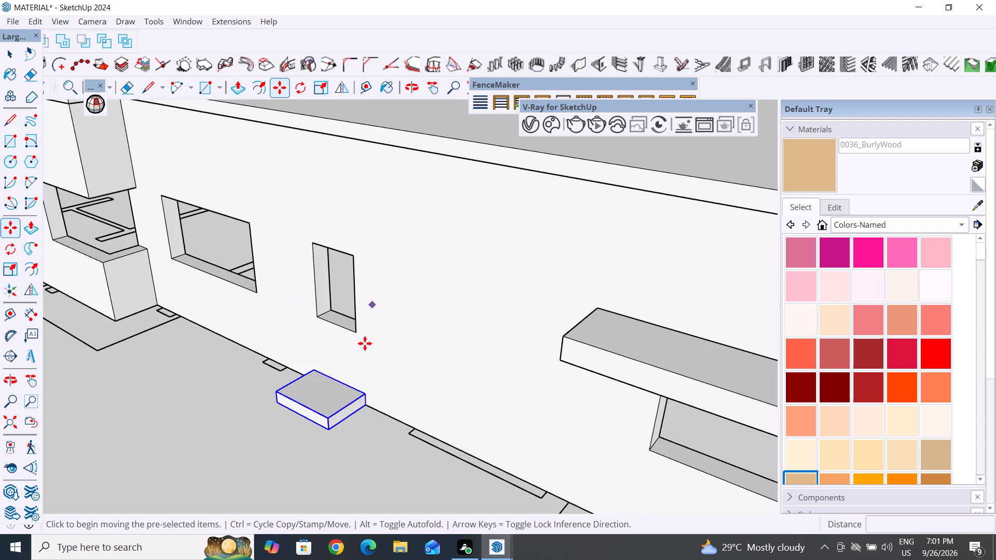
Move the small slab group straight up from its wall-side bottom corner by 3'16".
click(373, 404)
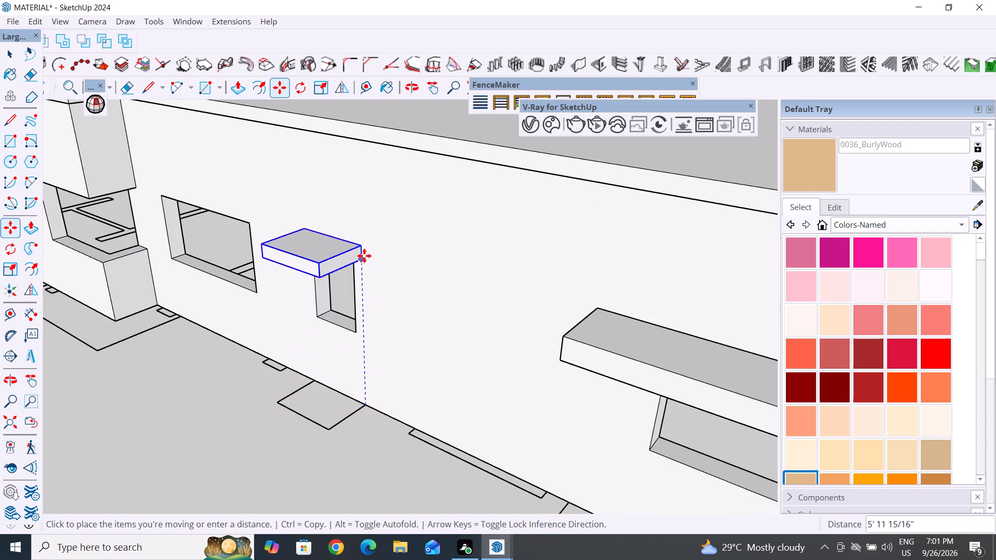
text(3')
text(16")
key(Return)
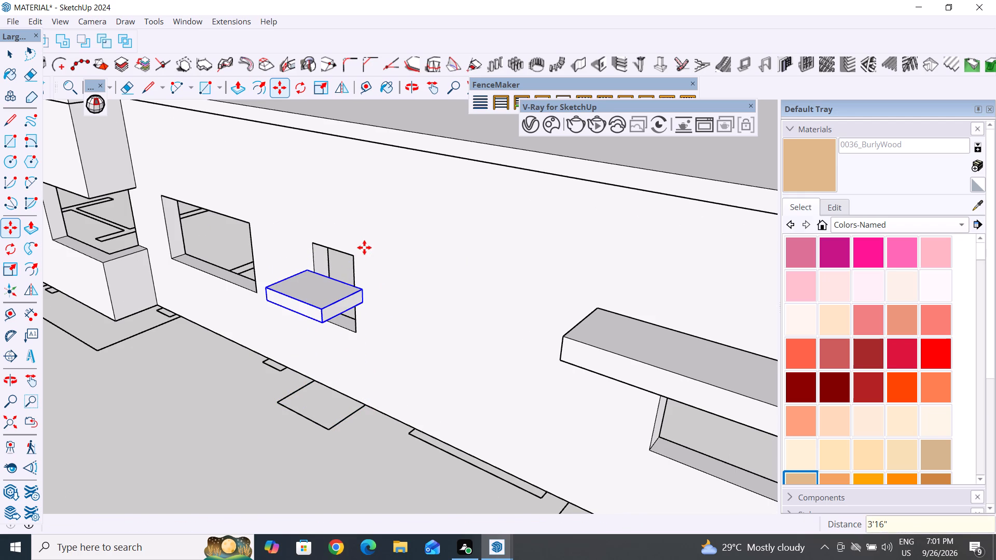
Move the small slab group straight up about 1' 8 3/4" so it sits just above the small window opening.
click(361, 287)
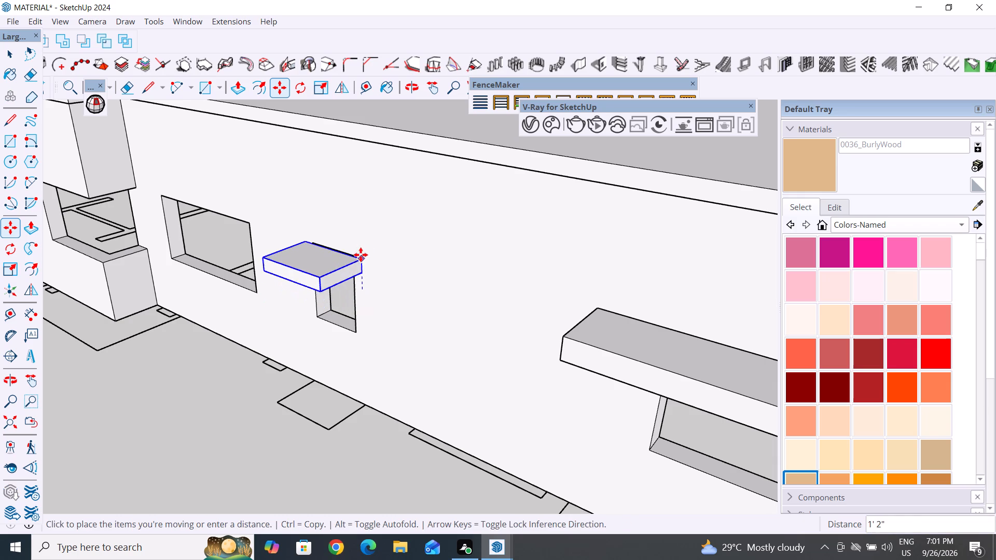
middle_drag(368, 239, 432, 104)
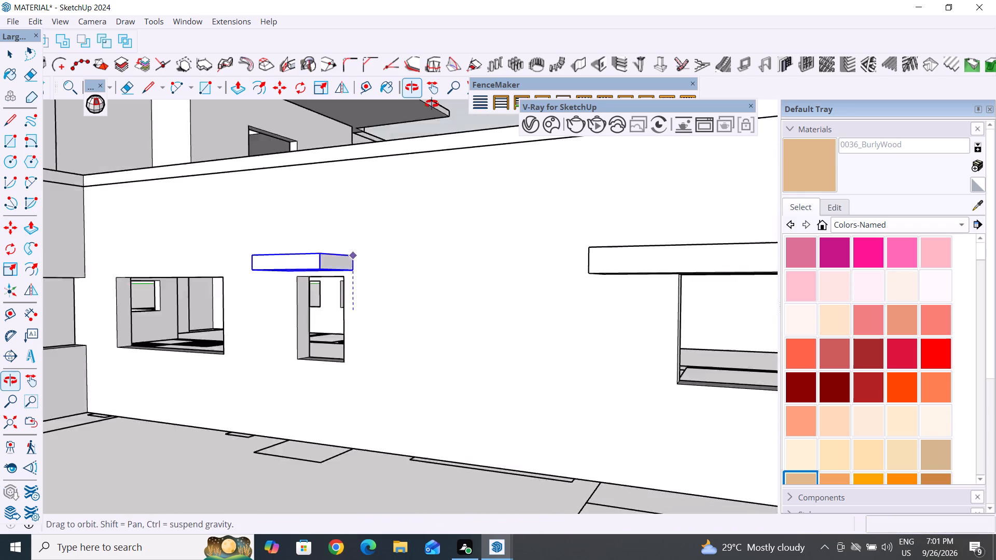
middle_drag(432, 104, 439, 88)
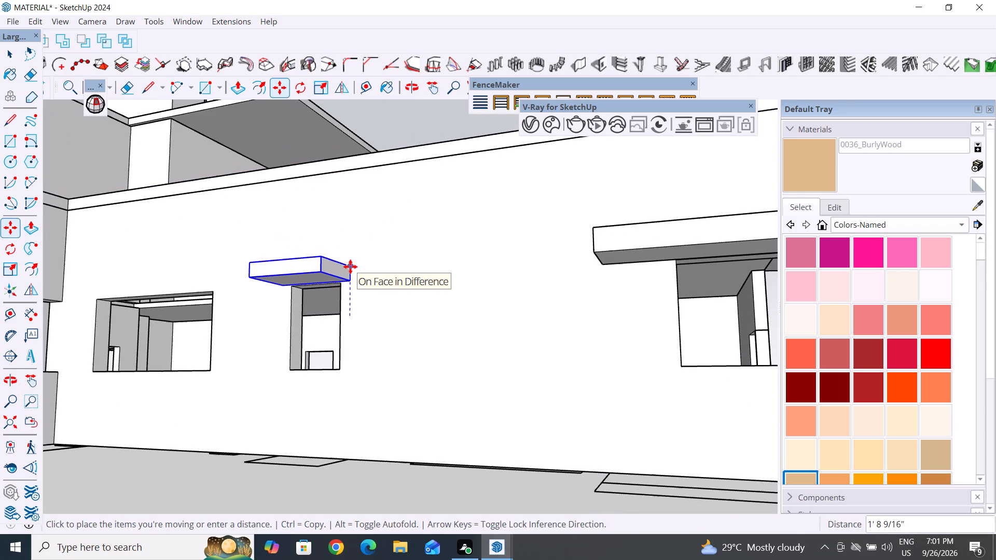
click(352, 266)
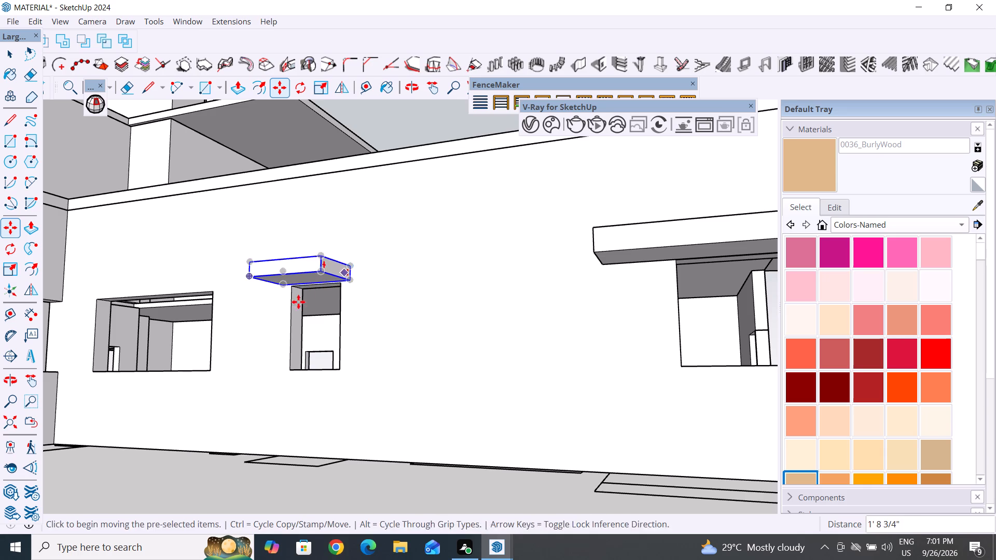
Lower the small slab group about 3/4" so its underside meets the small window opening's top edge.
scroll(305, 292, up, 9)
scroll(407, 318, down, 4)
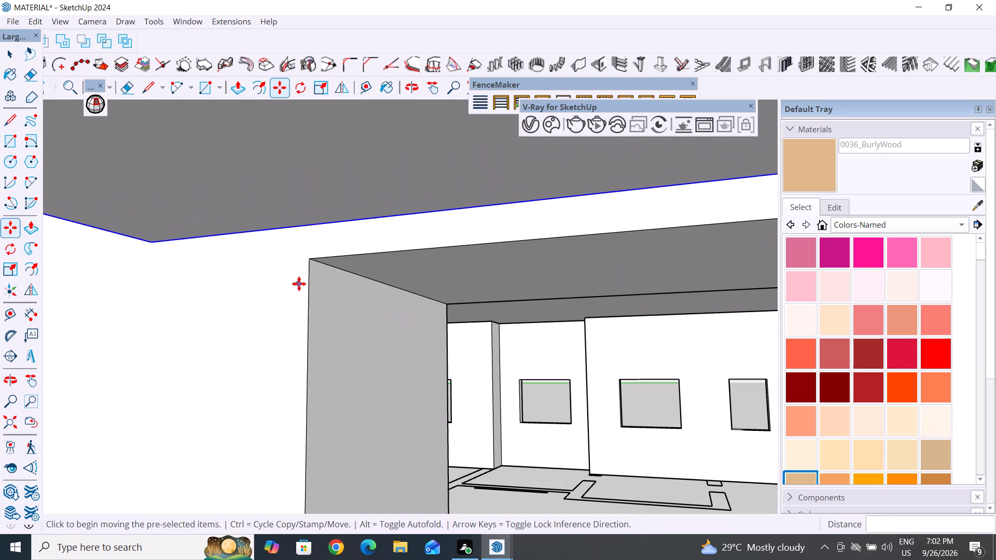
click(311, 228)
click(307, 260)
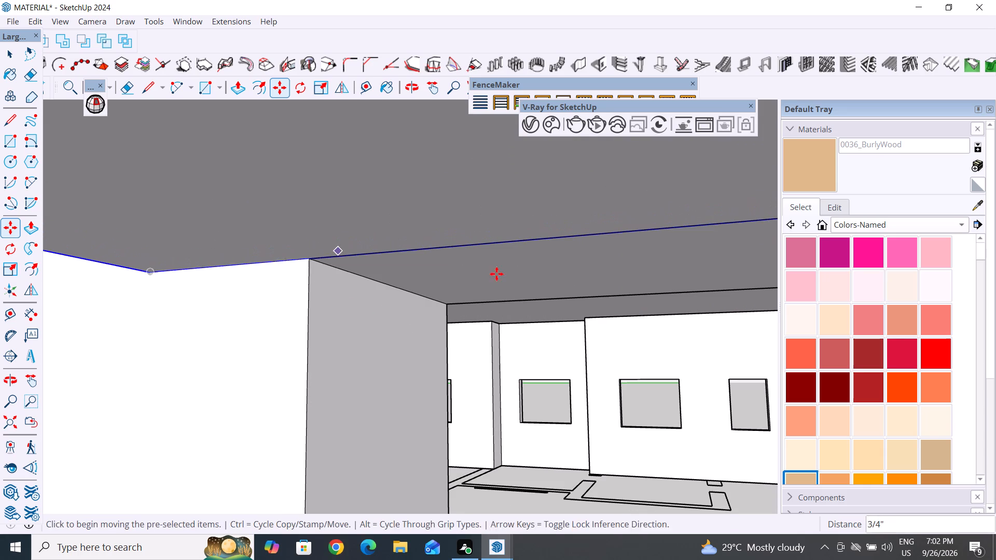
scroll(512, 252, down, 20)
scroll(512, 252, down, 2)
middle_drag(385, 341, 564, 375)
scroll(432, 347, down, 2)
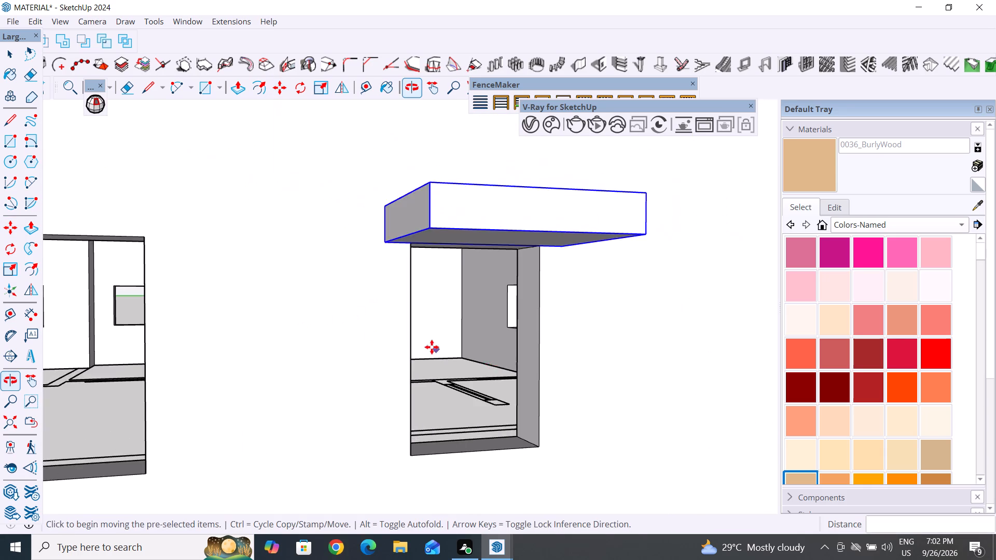
scroll(432, 347, down, 8)
middle_drag(414, 400, 388, 472)
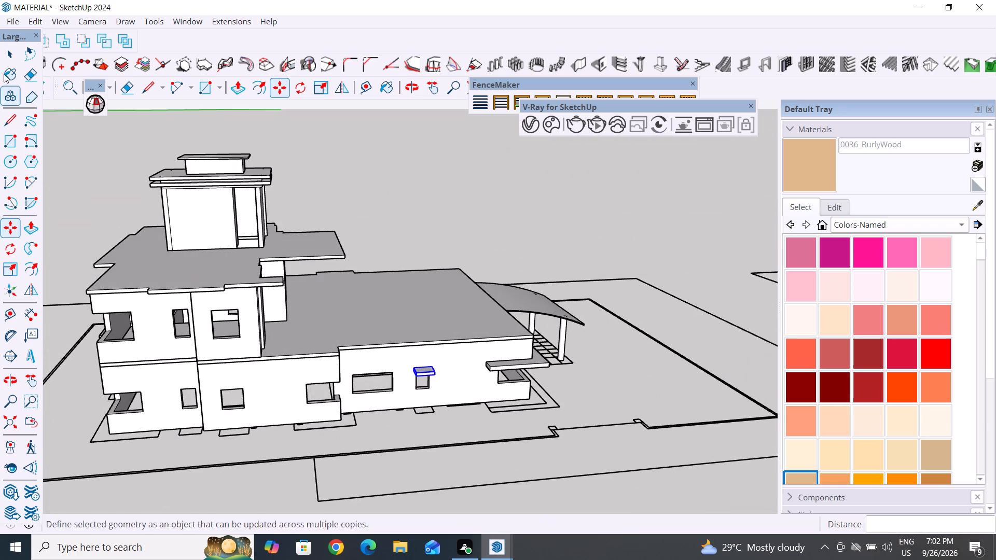
click(10, 61)
Trace the L-shaped ground outline below the other corner window with lines, closing it into a face with outer sides about 8' 9 1/4" and 4' 3".
scroll(258, 398, up, 4)
scroll(315, 295, down, 5)
middle_drag(376, 443, 353, 512)
scroll(325, 423, up, 11)
middle_drag(423, 408, 417, 432)
scroll(394, 232, down, 5)
middle_drag(451, 375, 443, 407)
scroll(350, 412, up, 5)
middle_drag(521, 339, 514, 351)
scroll(514, 351, up, 1)
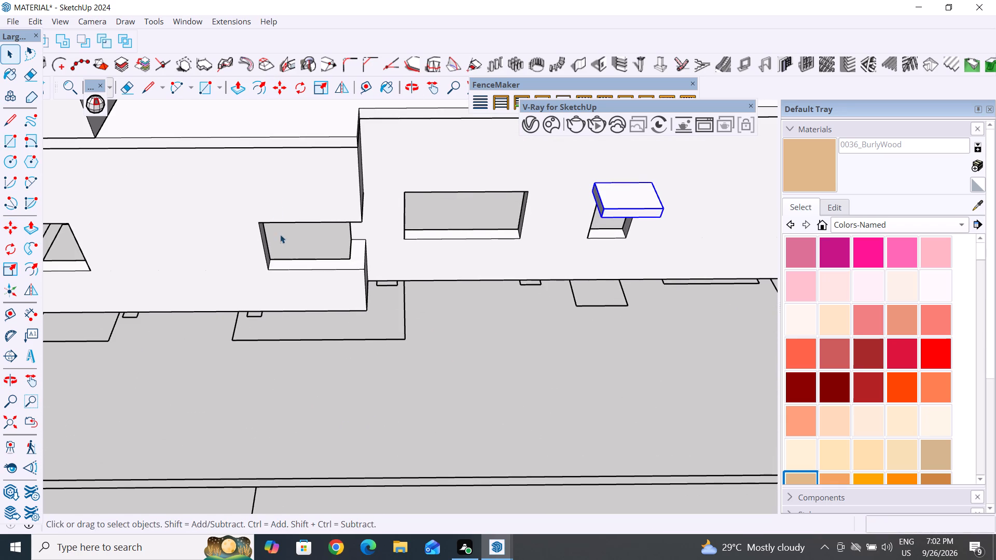
click(9, 122)
scroll(238, 349, up, 4)
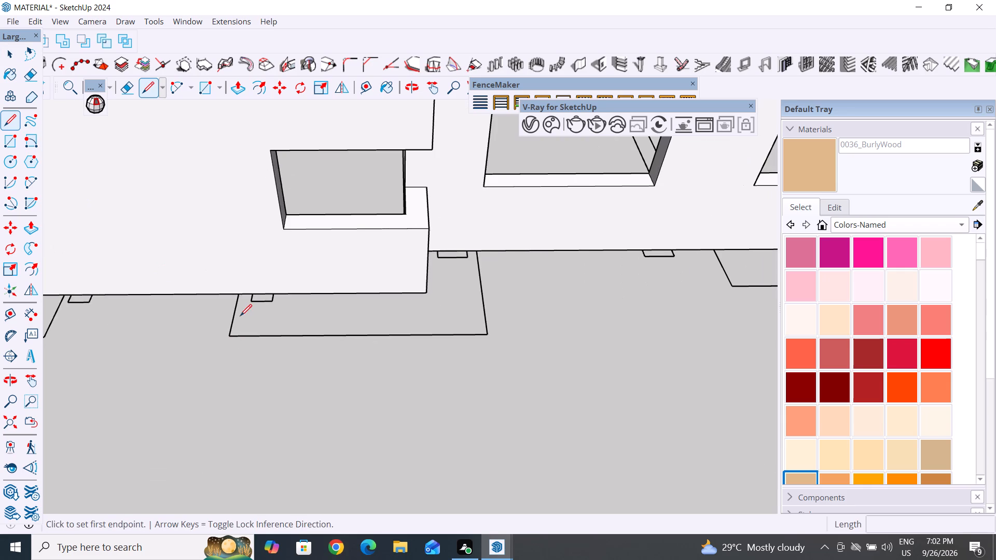
click(239, 292)
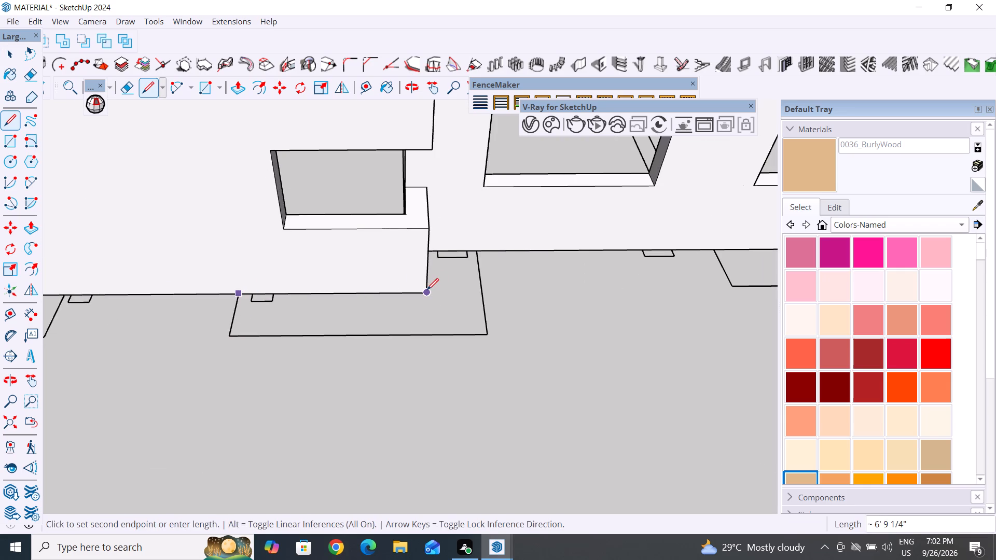
click(427, 290)
middle_drag(517, 289, 314, 293)
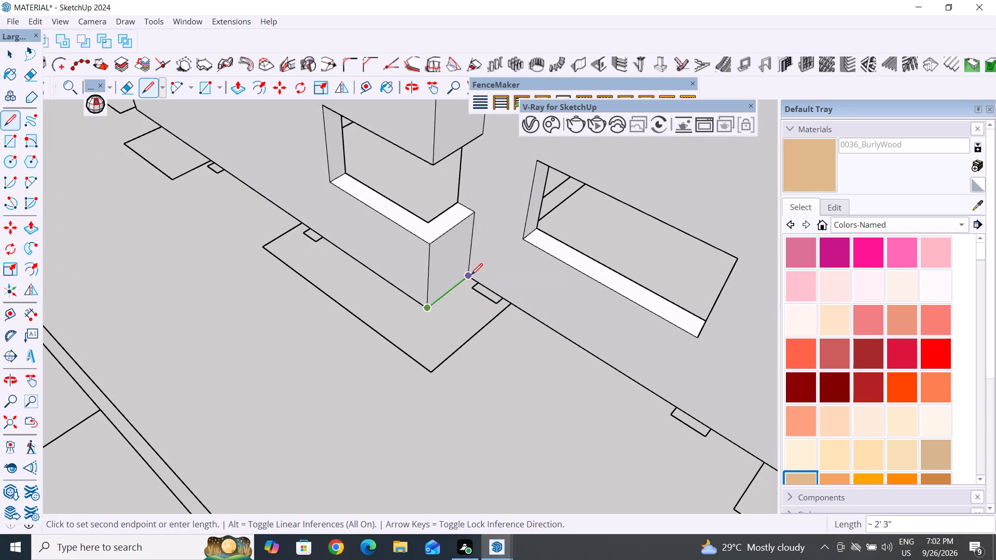
click(471, 275)
click(510, 305)
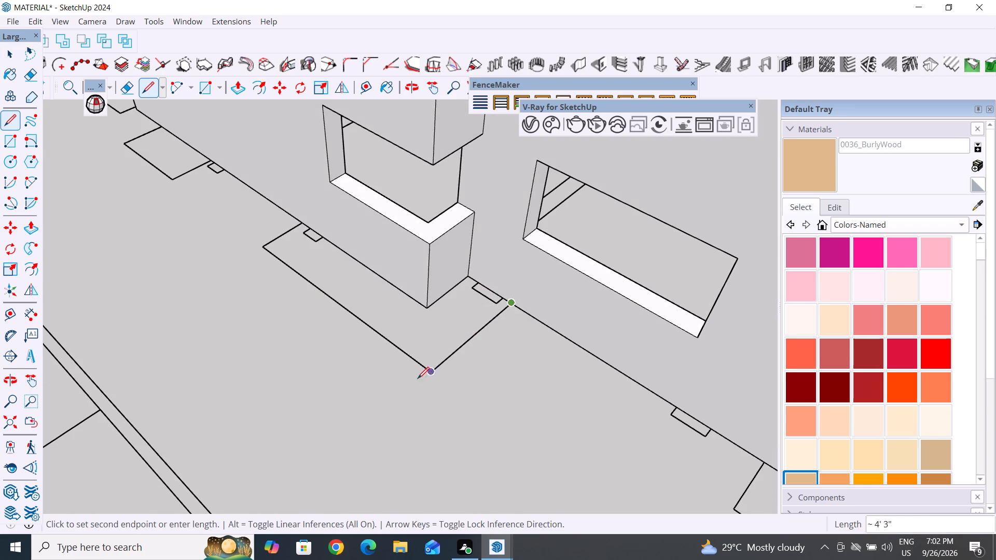
click(431, 373)
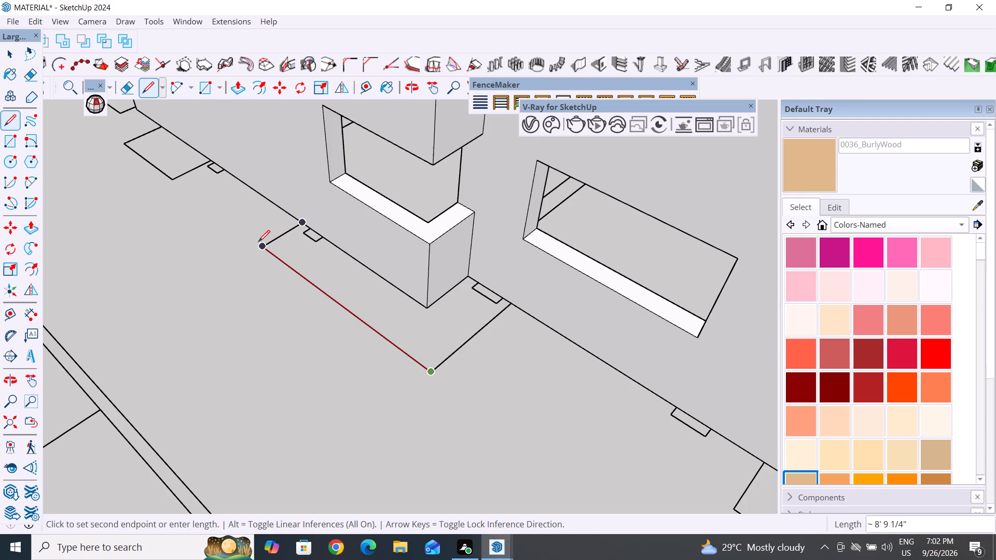
click(261, 247)
click(300, 224)
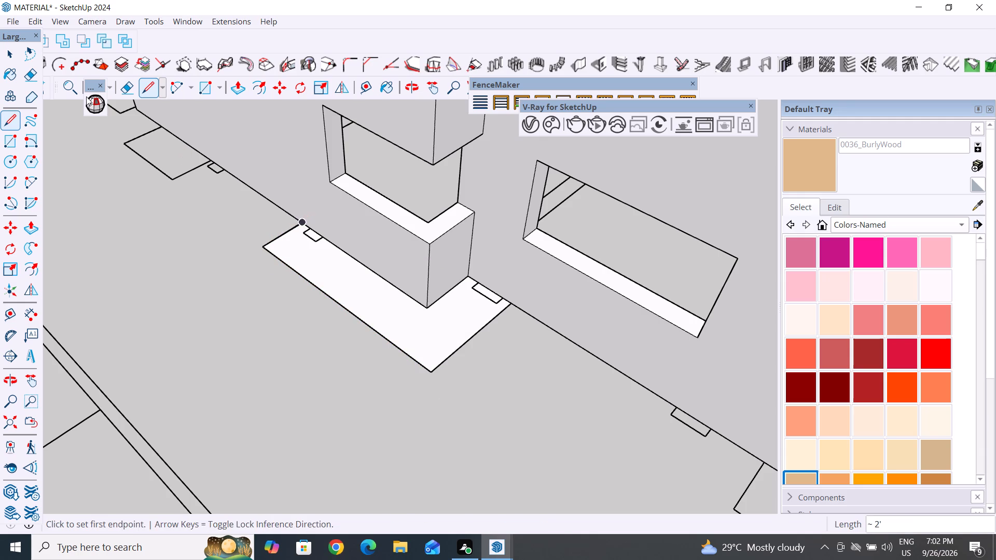
Push/Pull the new L-shaped ground face up 6" into a slab.
click(14, 58)
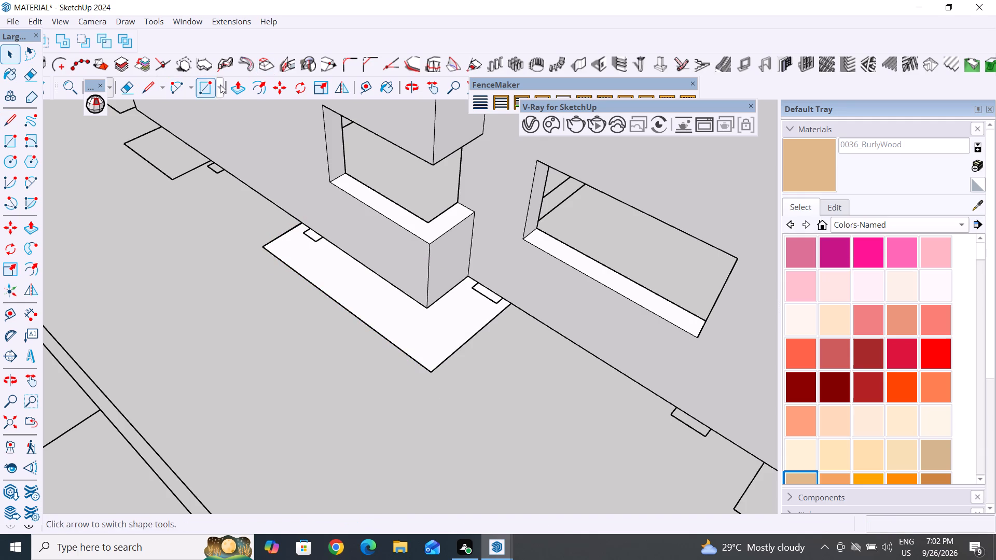
click(235, 85)
middle_drag(310, 365, 638, 362)
click(436, 295)
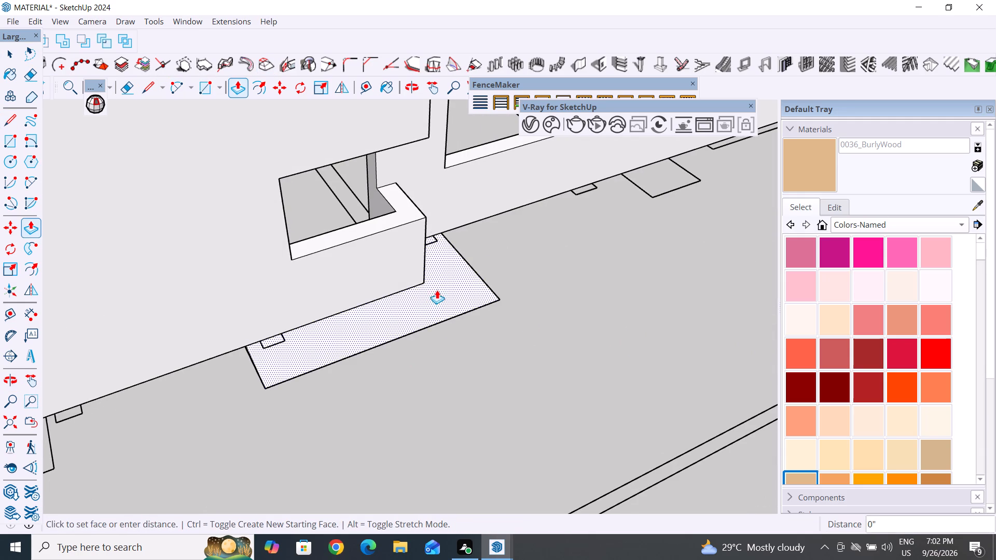
text(6")
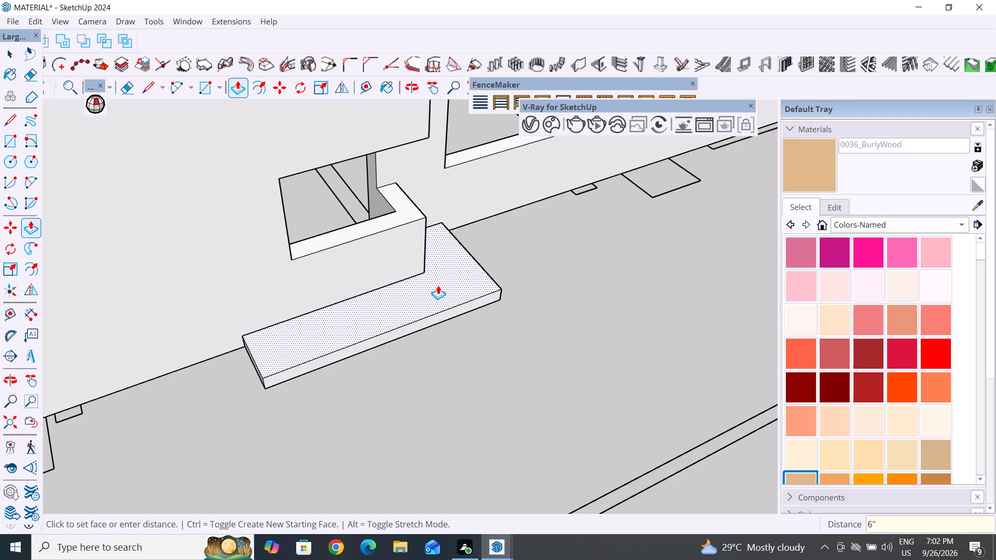
key(Return)
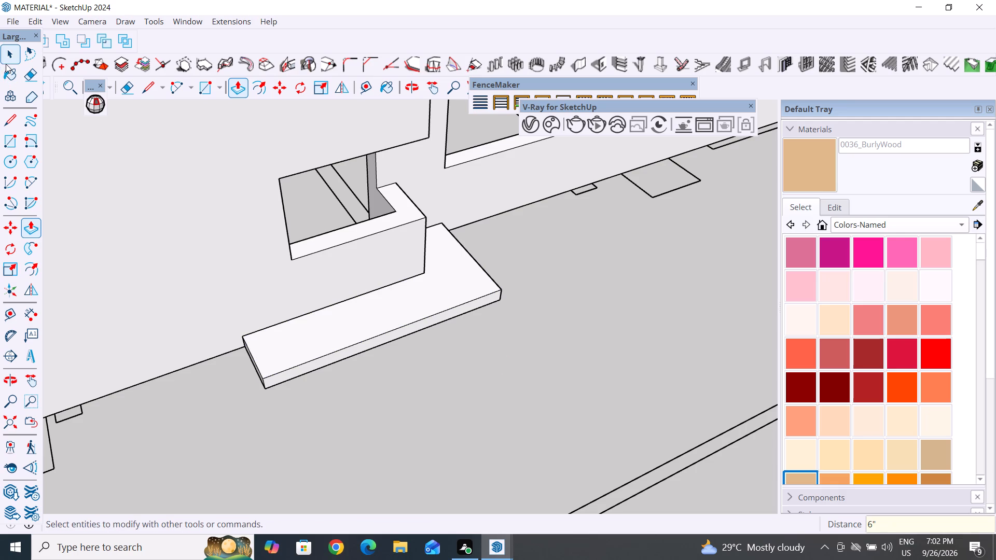
Select all the connected geometry of the new L-shaped slab and make it a group.
click(10, 56)
scroll(133, 405, up, 1)
middle_drag(173, 414, 303, 403)
triple_click(345, 383)
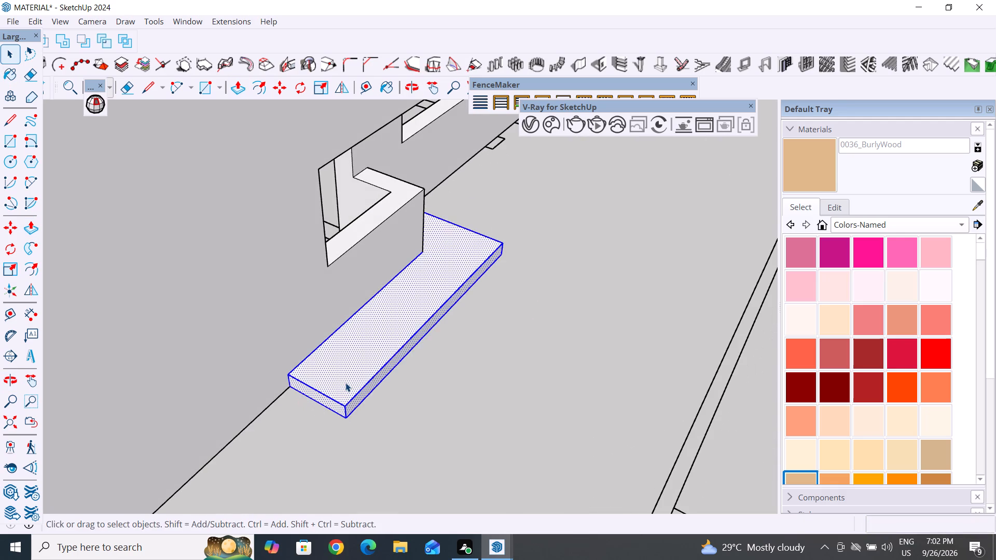
click(345, 383)
right_click(345, 383)
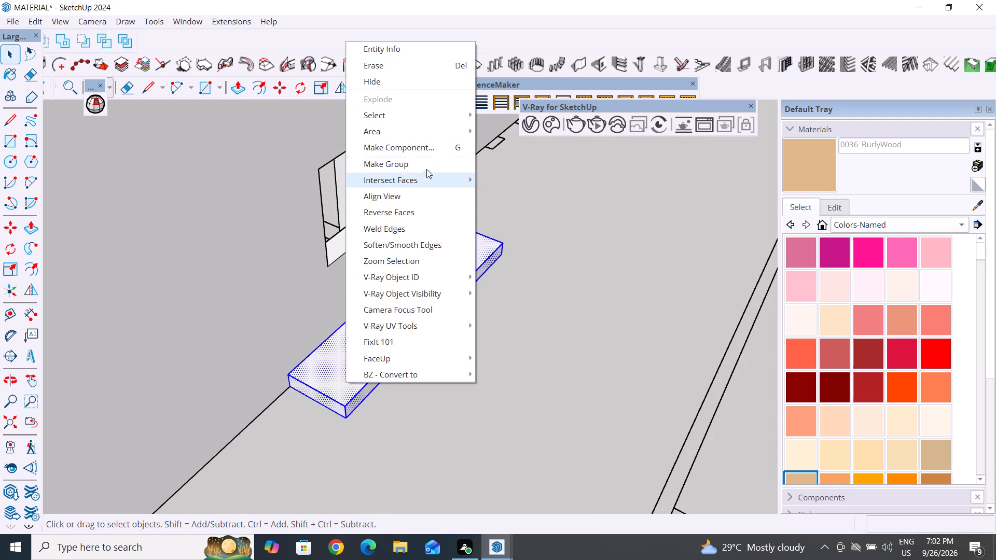
click(427, 165)
Move the new L-shaped slab group straight up about 6' 1 5/8" from its inner bottom corner to the corner window's head, and deselect it.
middle_drag(536, 383, 347, 382)
middle_drag(462, 355, 431, 88)
scroll(492, 302, up, 6)
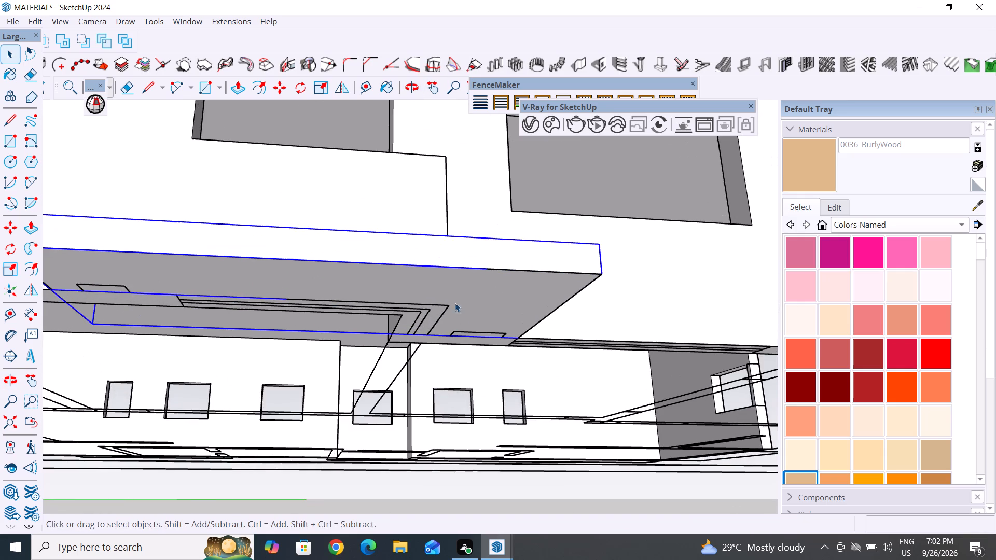
middle_drag(437, 320, 471, 183)
middle_drag(531, 351, 502, 411)
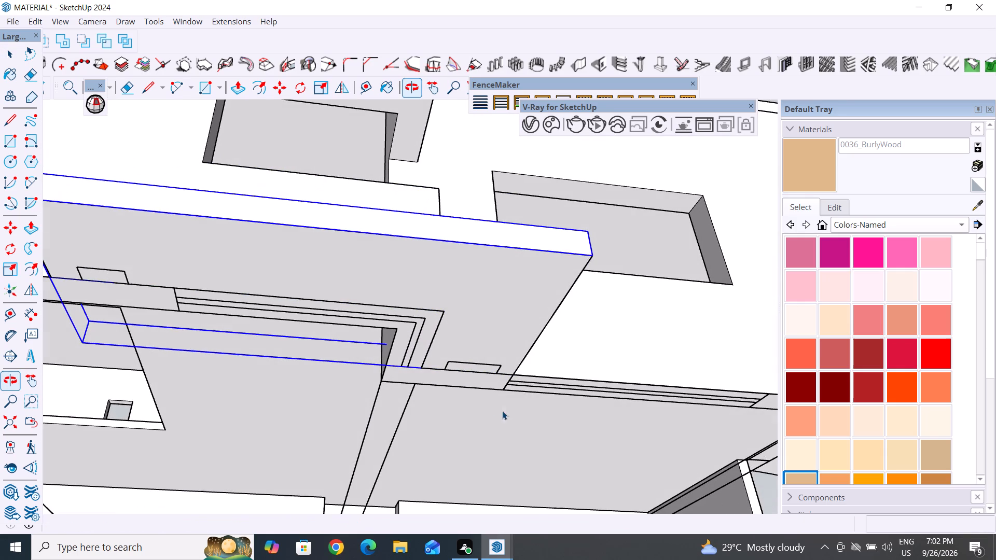
key(m)
click(444, 313)
scroll(443, 420, down, 5)
middle_drag(486, 402, 387, 539)
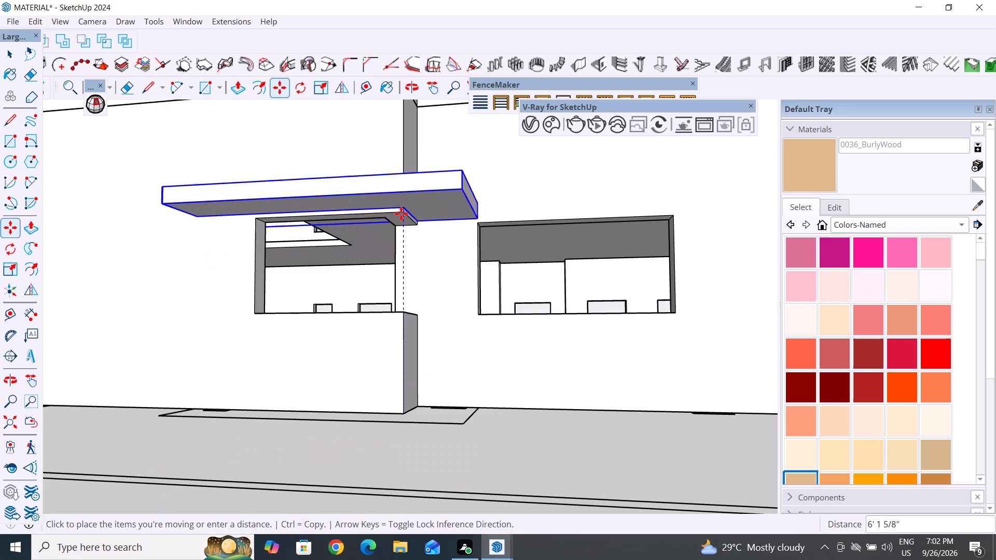
click(401, 214)
middle_drag(547, 439, 438, 531)
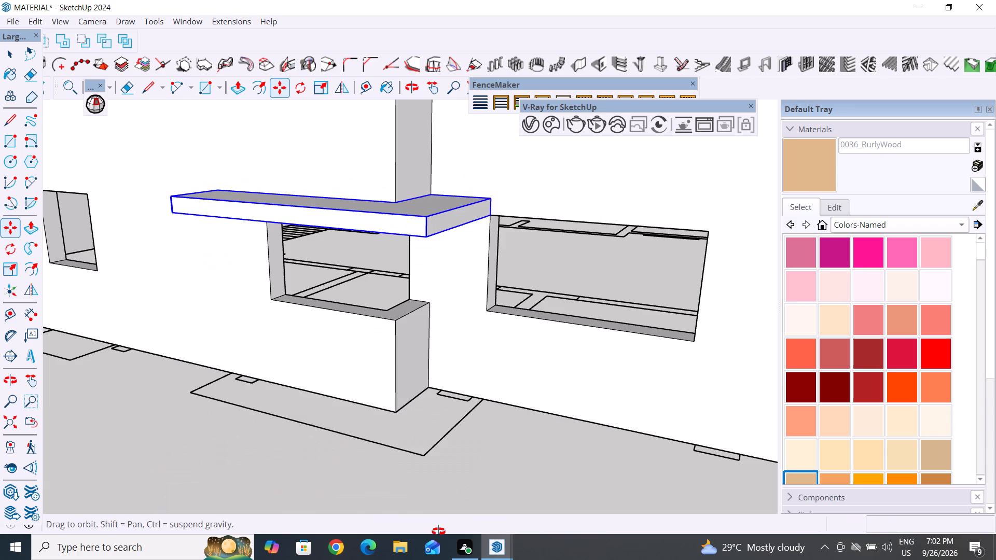
click(8, 49)
click(533, 480)
click(15, 54)
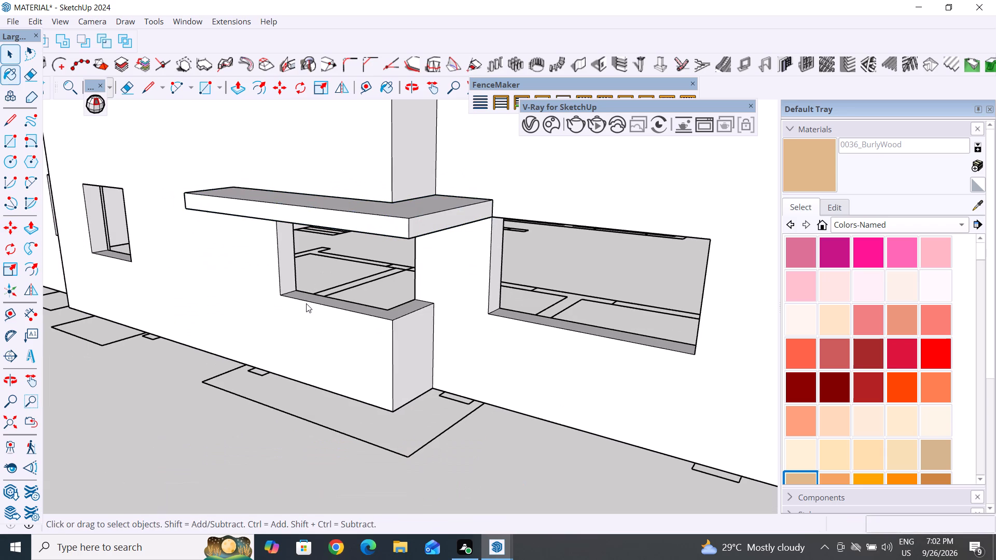
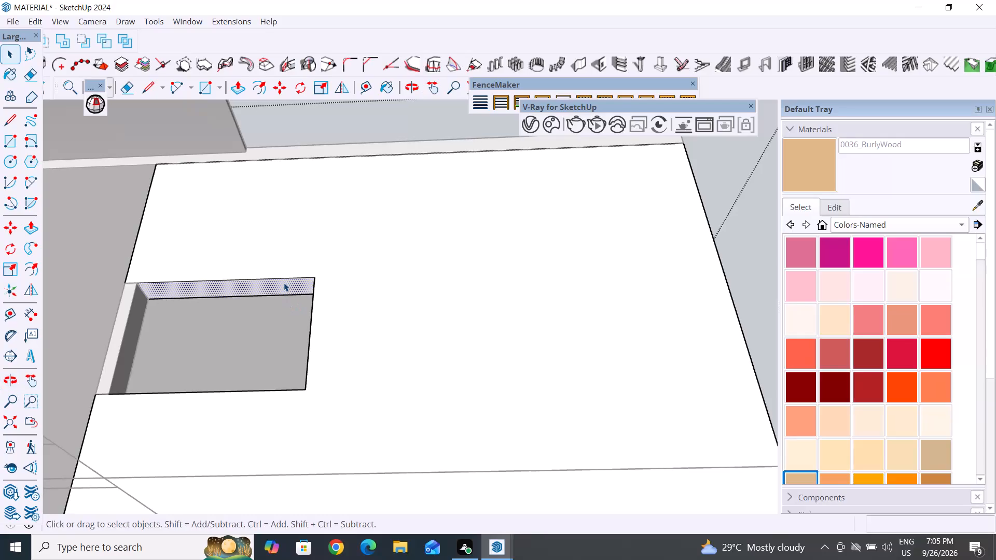
Raise the head face of the ground-floor corner opening beside the curved canopy, repeating the last Push/Pull distance, and close the wall group.
click(241, 87)
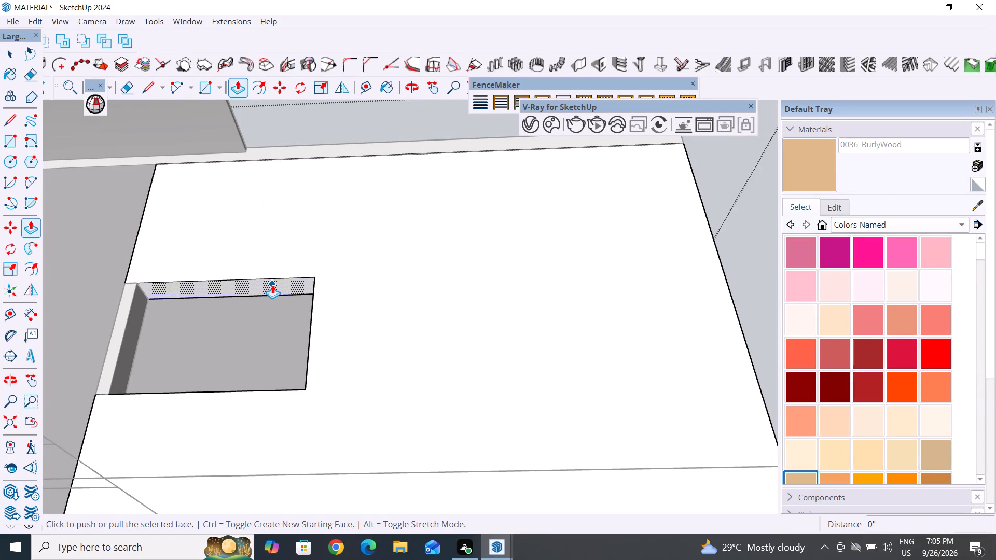
double_click(272, 285)
scroll(407, 330, down, 5)
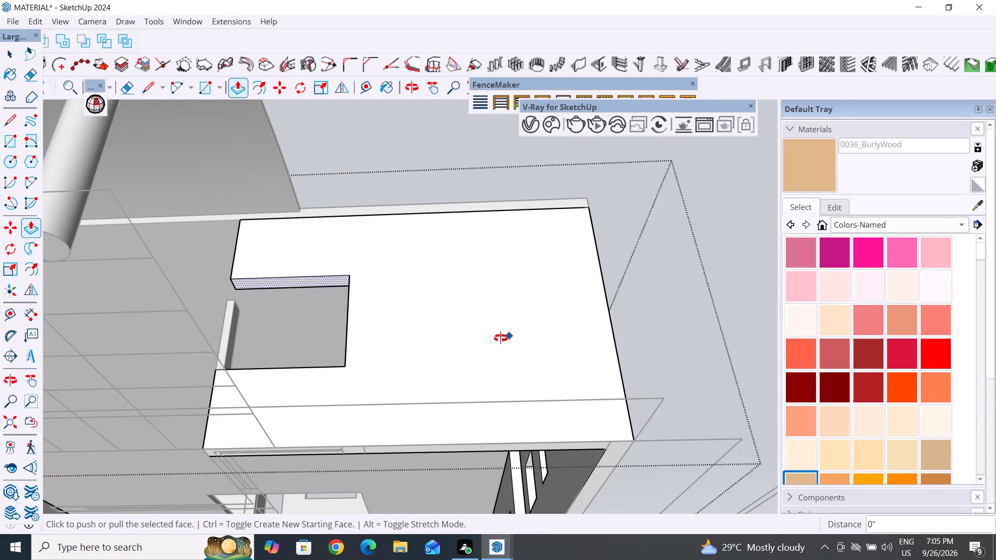
middle_drag(506, 337, 169, 381)
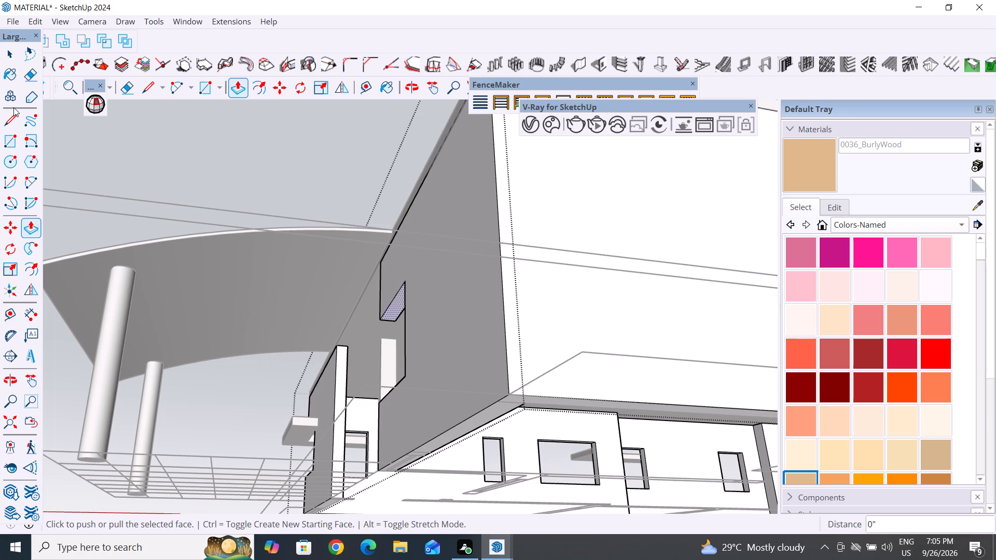
scroll(35, 272, down, 11)
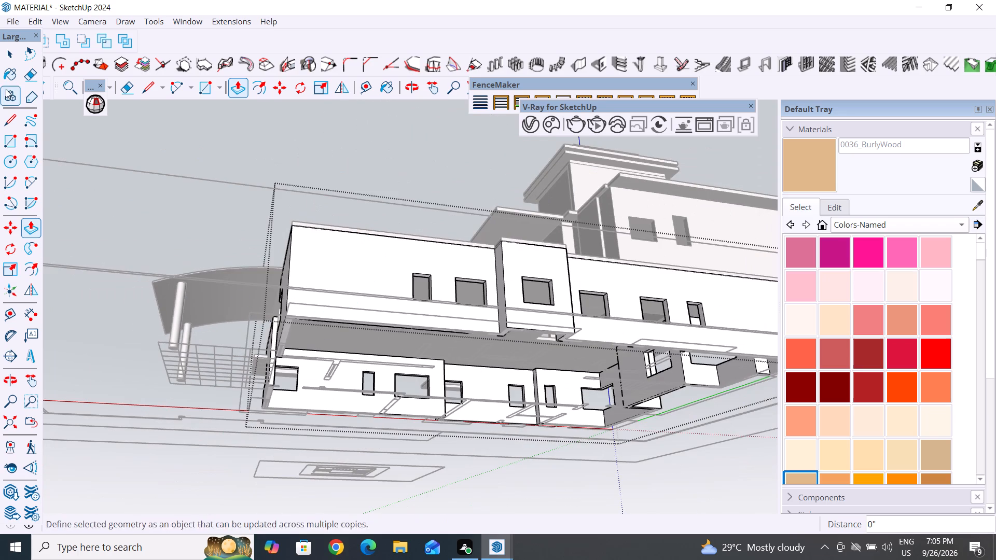
click(11, 54)
click(353, 129)
Open the ground-floor wall group and raise the head of the narrow window before the projecting bay, repeating the last Push/Pull distance.
scroll(534, 294, up, 4)
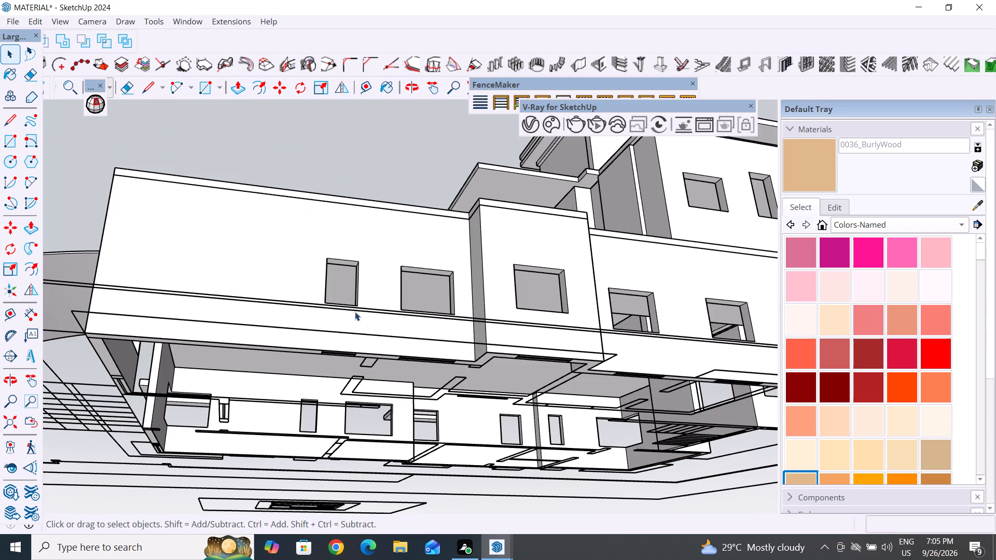
scroll(357, 289, up, 5)
middle_drag(337, 272, 343, 256)
scroll(346, 190, up, 7)
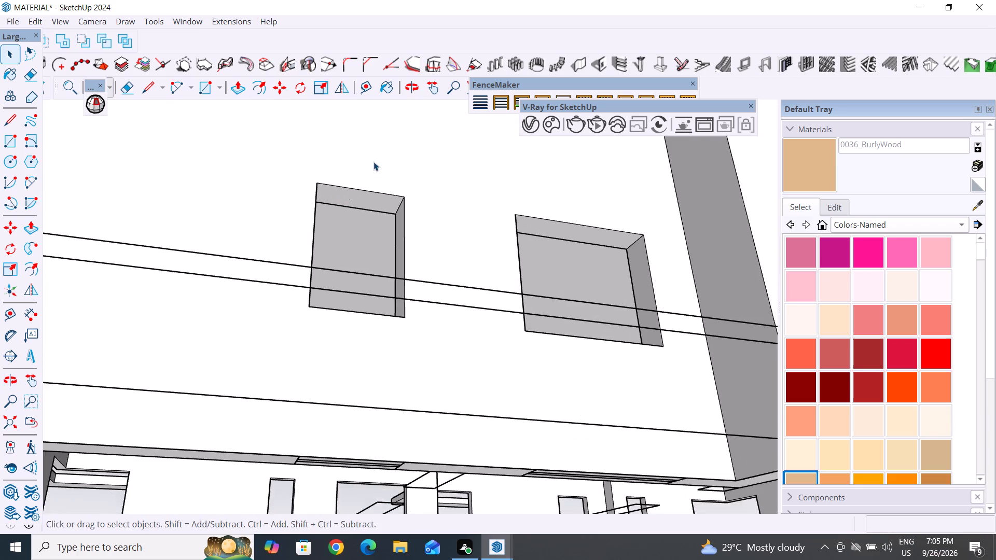
scroll(374, 162, up, 3)
click(353, 223)
click(353, 223)
triple_click(353, 223)
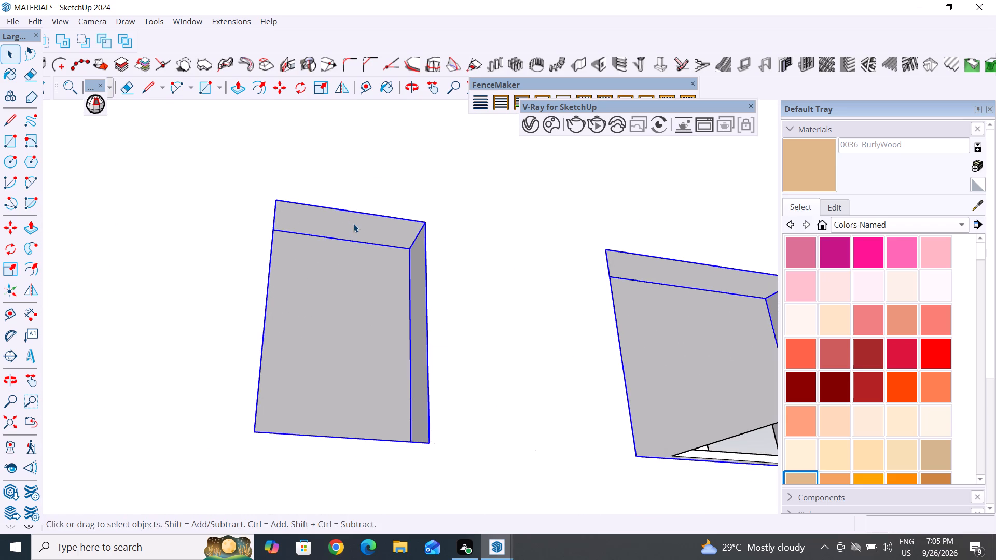
click(353, 223)
click(330, 303)
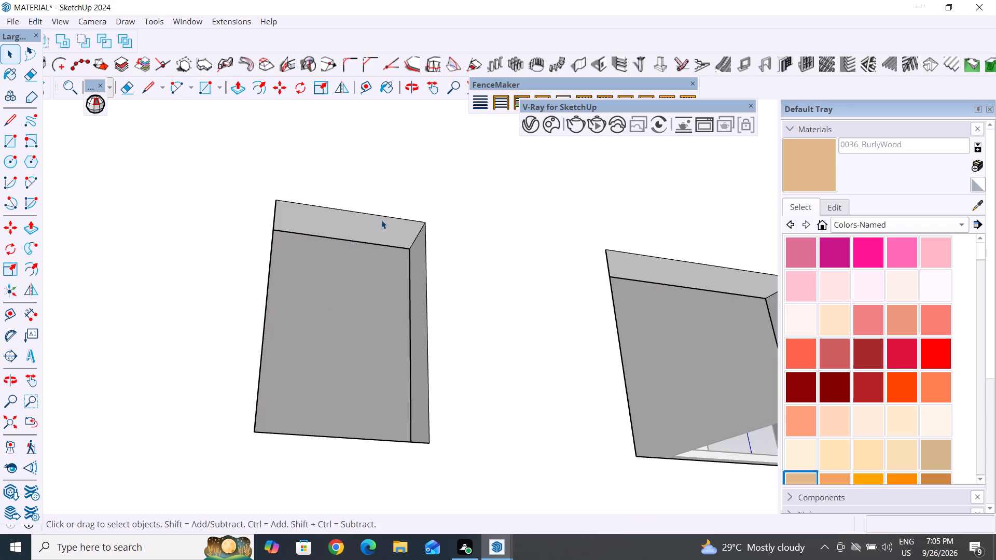
click(381, 220)
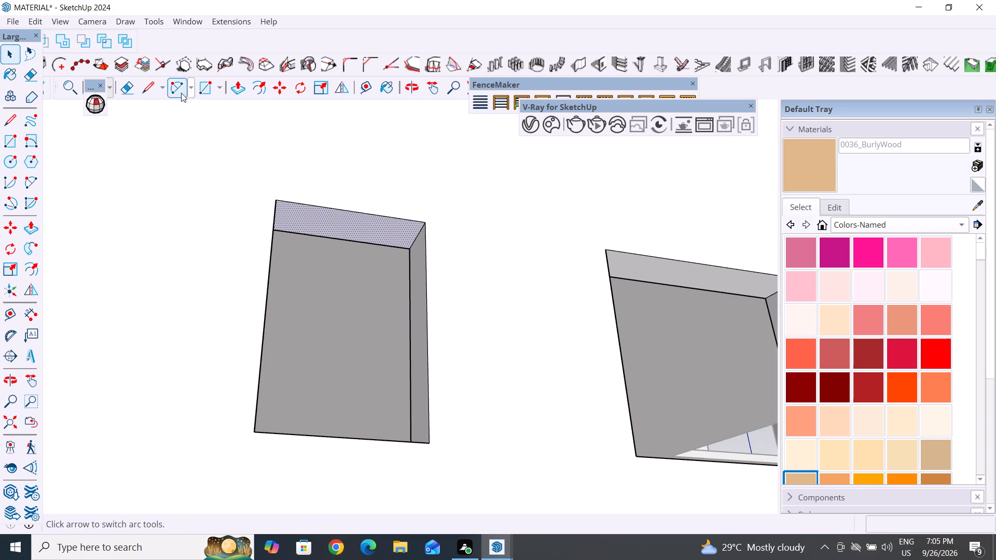
click(237, 89)
double_click(393, 228)
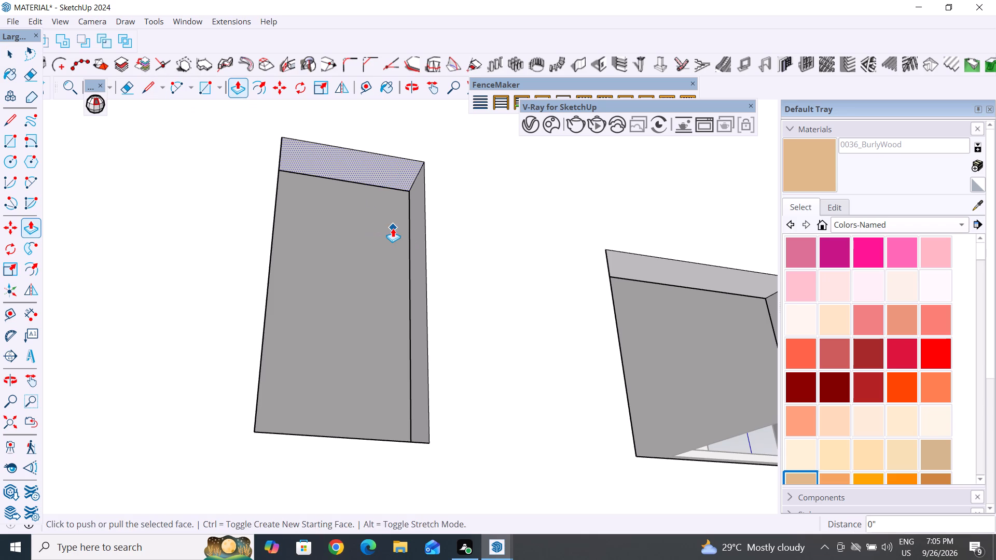
Raise the head face of the wider window between the narrow window and the projecting bay by the same Push/Pull distance.
click(11, 53)
scroll(89, 467, down, 7)
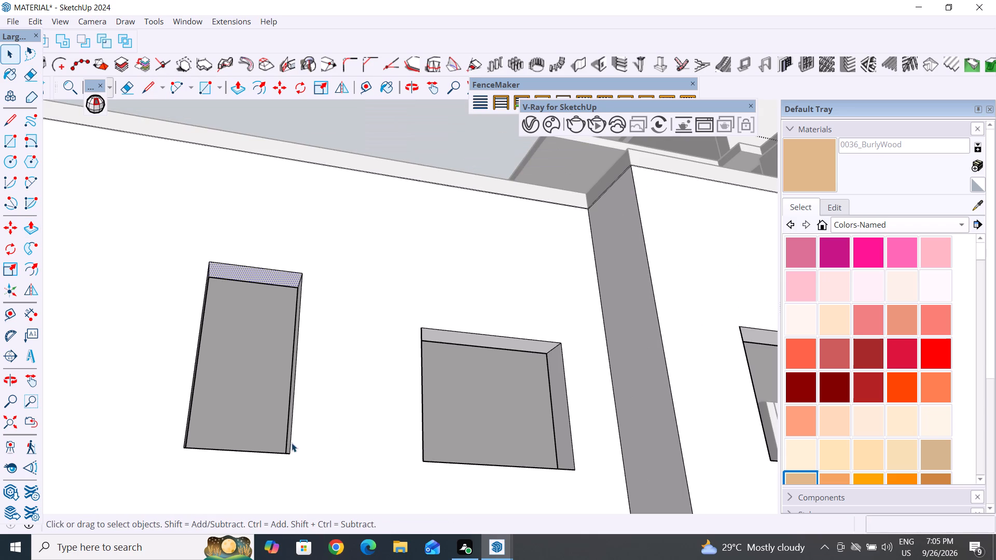
middle_drag(528, 343, 531, 306)
click(528, 351)
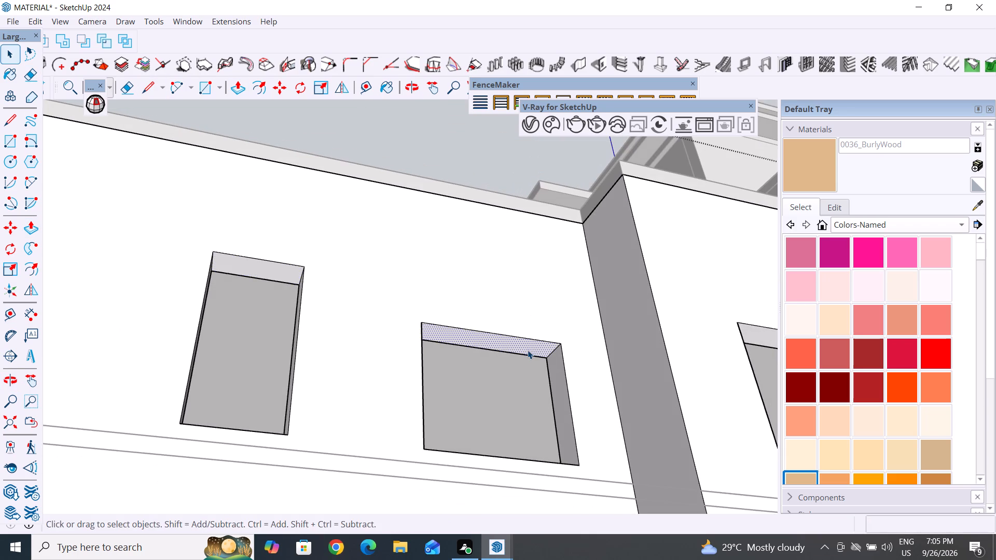
click(238, 91)
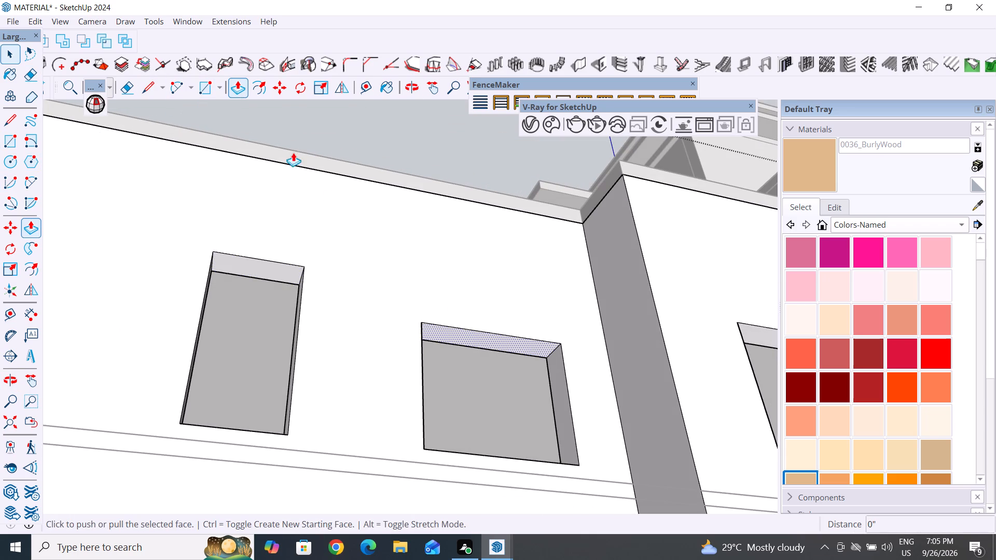
double_click(523, 341)
Raise the head face of the projecting bay's window by the same Push/Pull distance, and close the wall group.
scroll(0, 343, down, 6)
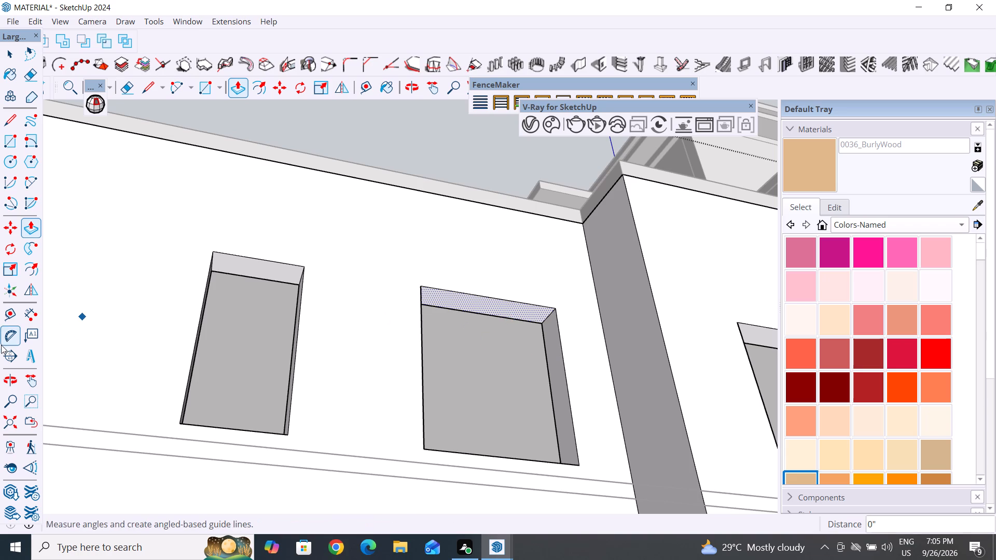
scroll(238, 313, down, 10)
scroll(613, 324, up, 4)
scroll(322, 342, up, 2)
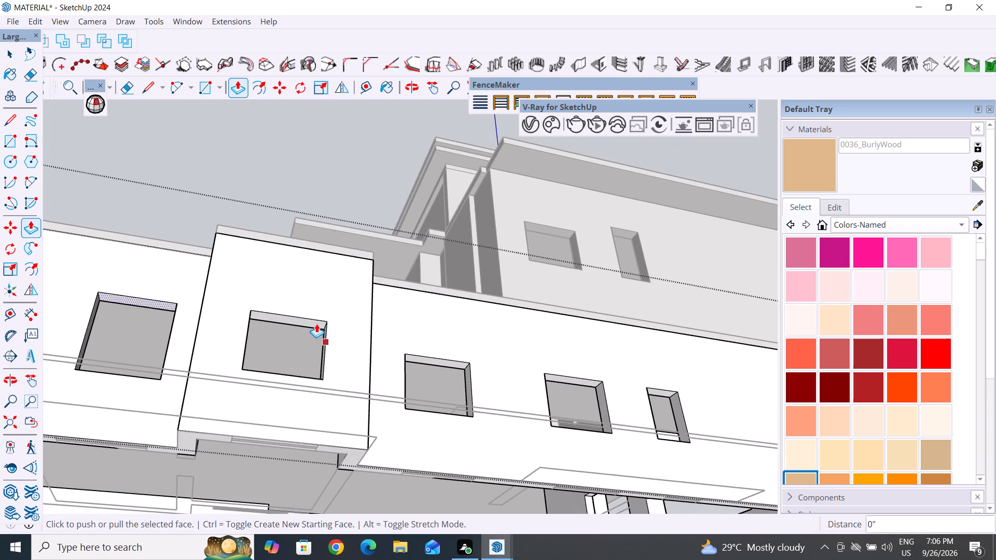
scroll(316, 324, up, 2)
click(11, 52)
click(258, 313)
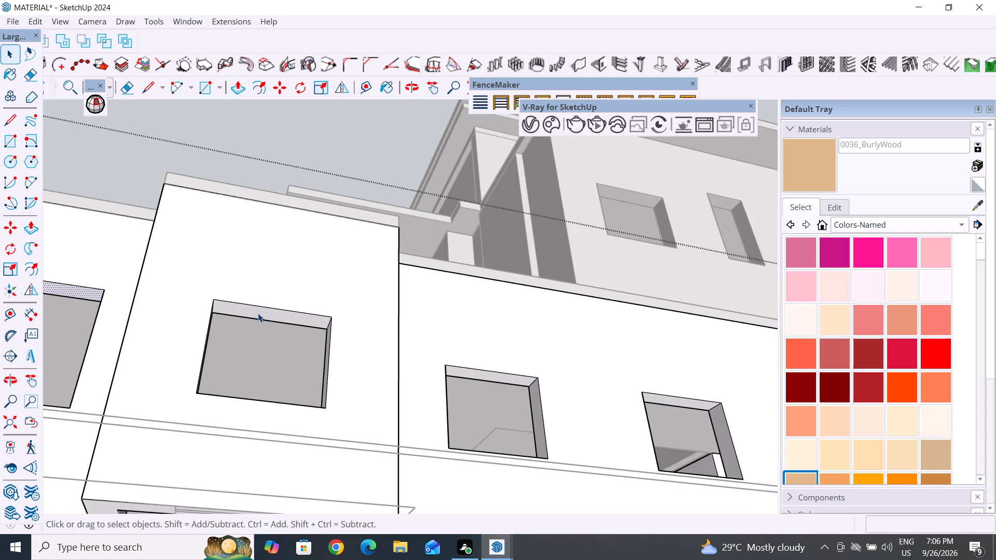
click(239, 89)
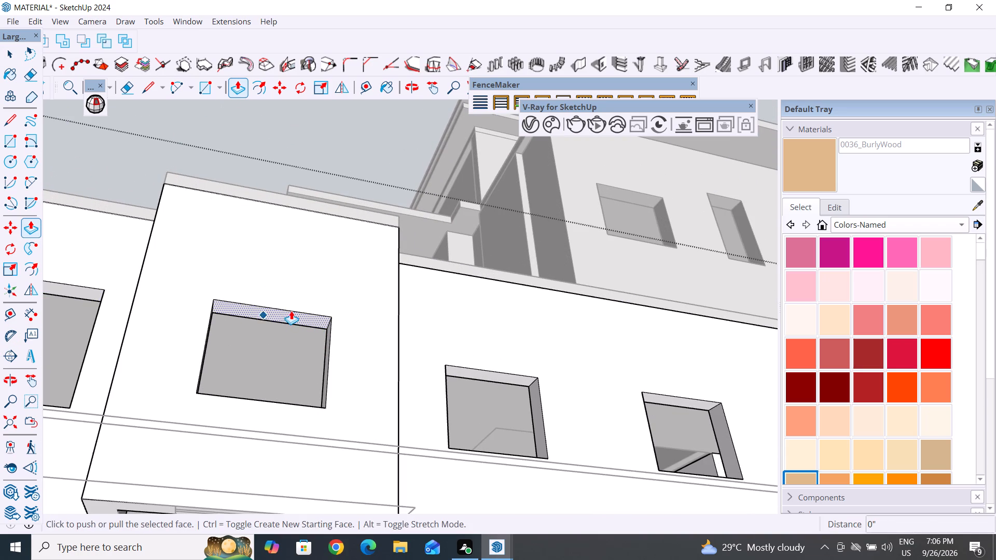
double_click(296, 317)
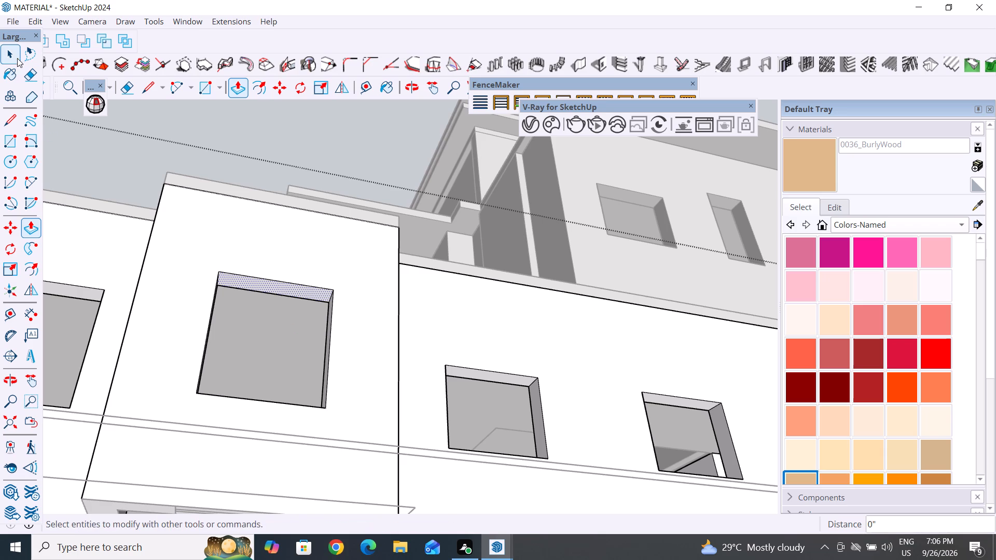
click(15, 55)
click(256, 141)
Reopen the ground-floor wall group and raise the head of the first window past the projecting bay by the same Push/Pull distance.
scroll(151, 373, down, 5)
middle_drag(451, 425, 492, 415)
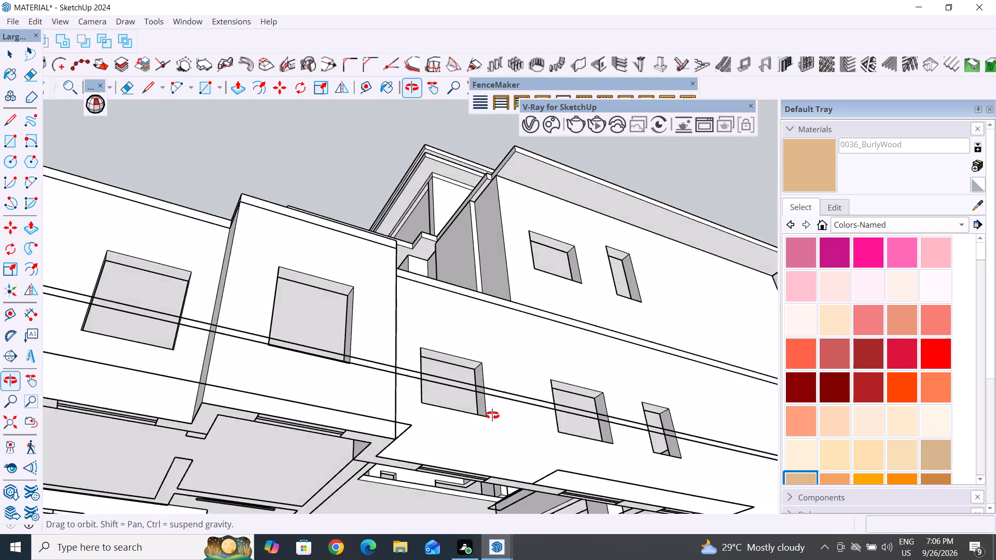
middle_drag(492, 415, 371, 424)
scroll(240, 387, up, 5)
middle_drag(326, 388, 308, 374)
scroll(306, 357, up, 7)
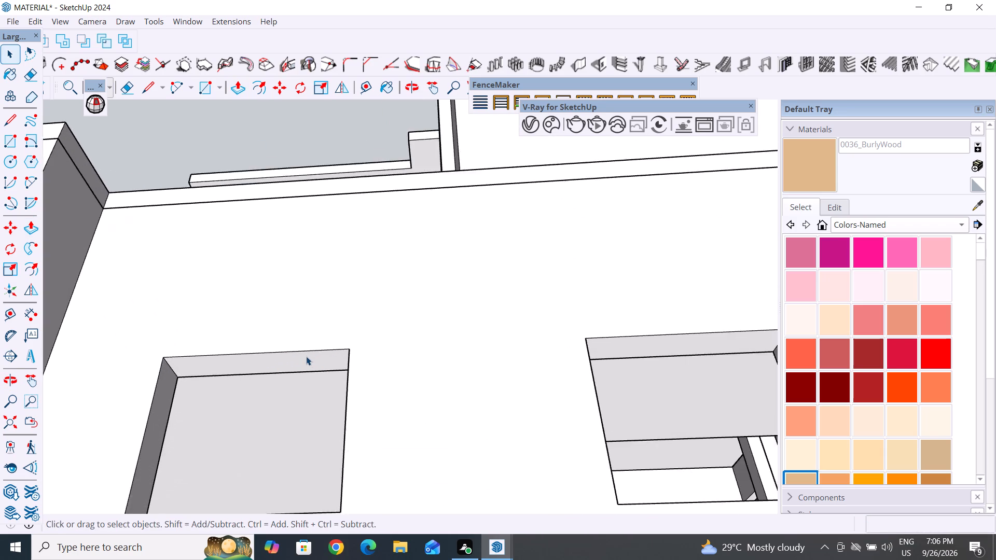
scroll(306, 356, up, 3)
click(316, 358)
click(316, 358)
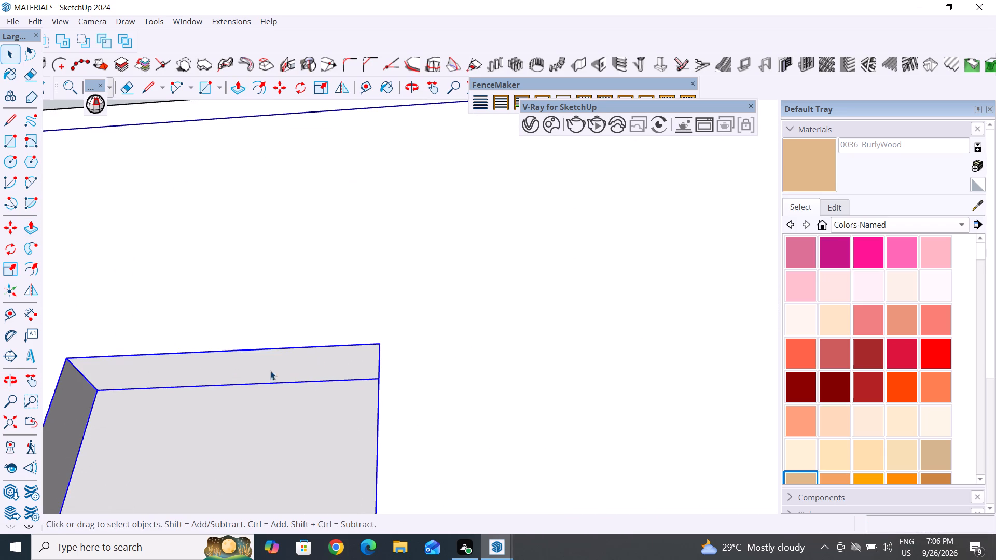
scroll(330, 426, down, 5)
click(256, 184)
middle_drag(320, 407, 310, 357)
click(295, 297)
double_click(295, 297)
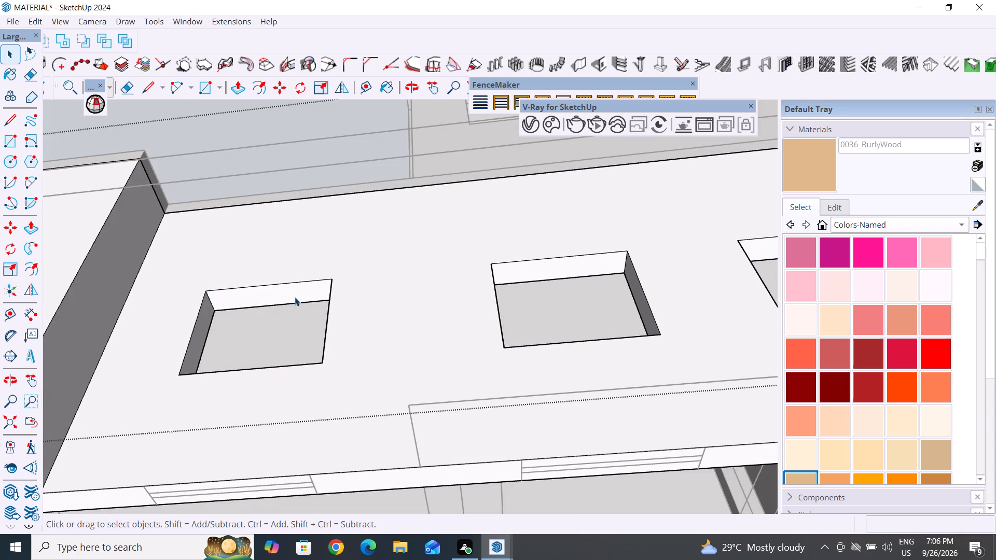
click(297, 287)
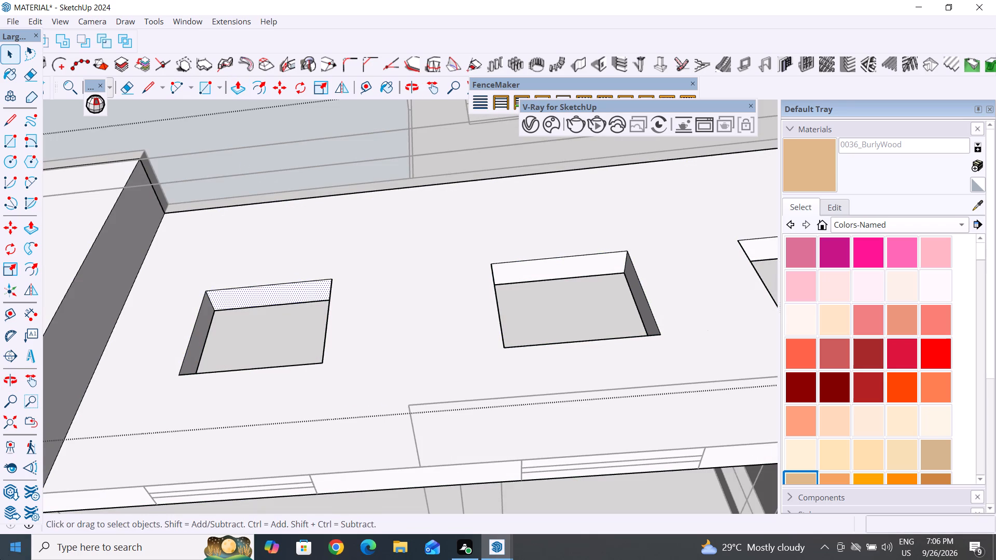
click(244, 89)
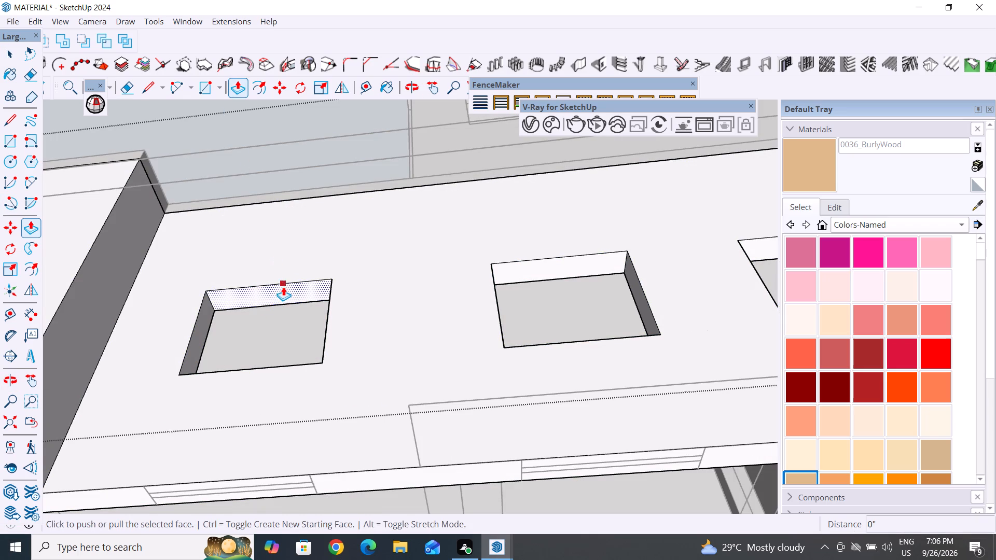
double_click(287, 291)
Raise the head face of the second window past the projecting bay by the same Push/Pull distance.
scroll(105, 324, down, 10)
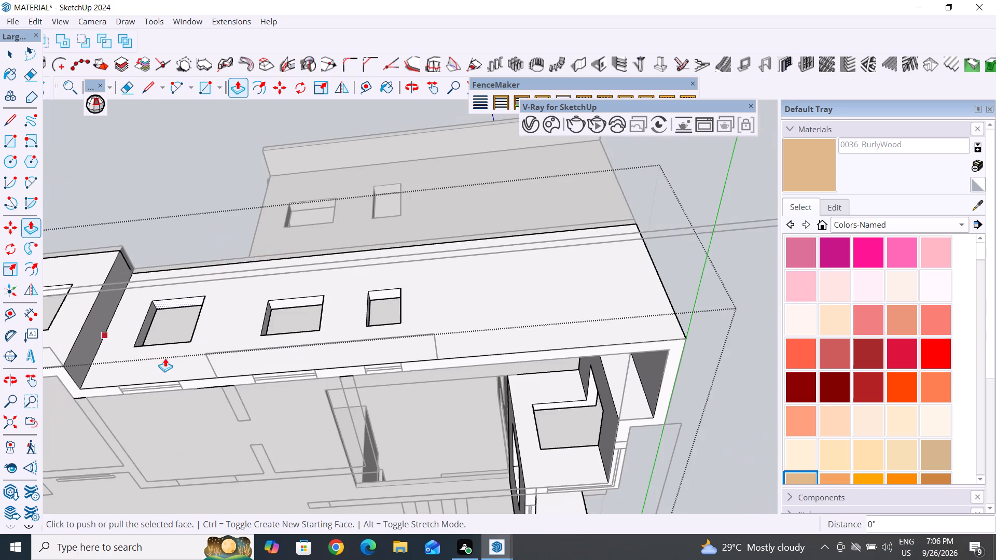
scroll(501, 299, up, 4)
scroll(295, 292, up, 3)
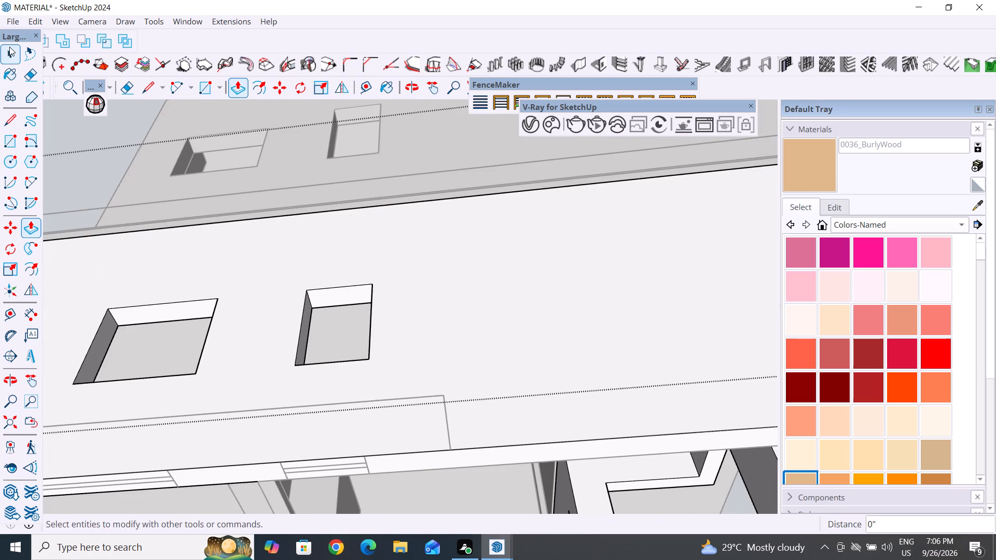
click(9, 47)
double_click(142, 316)
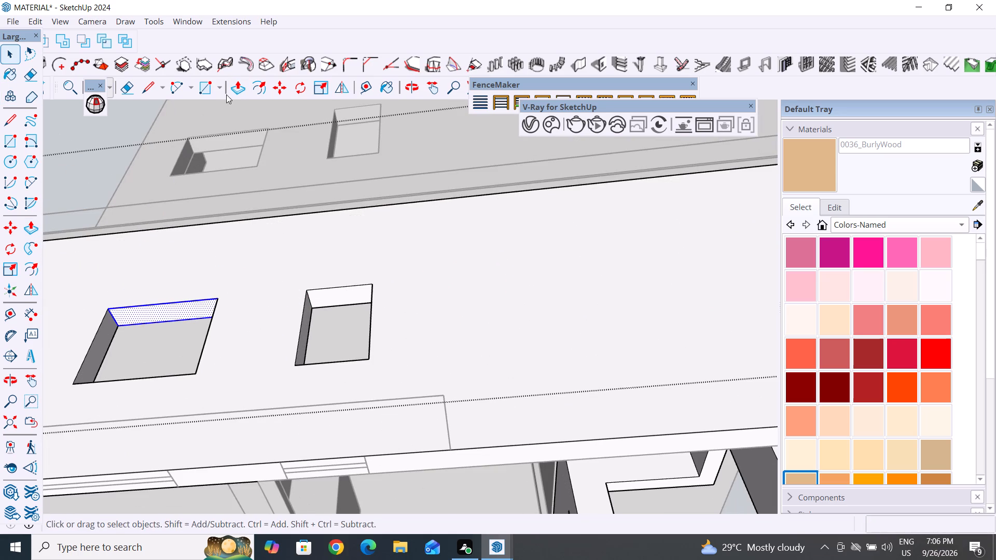
click(244, 89)
click(176, 310)
double_click(176, 310)
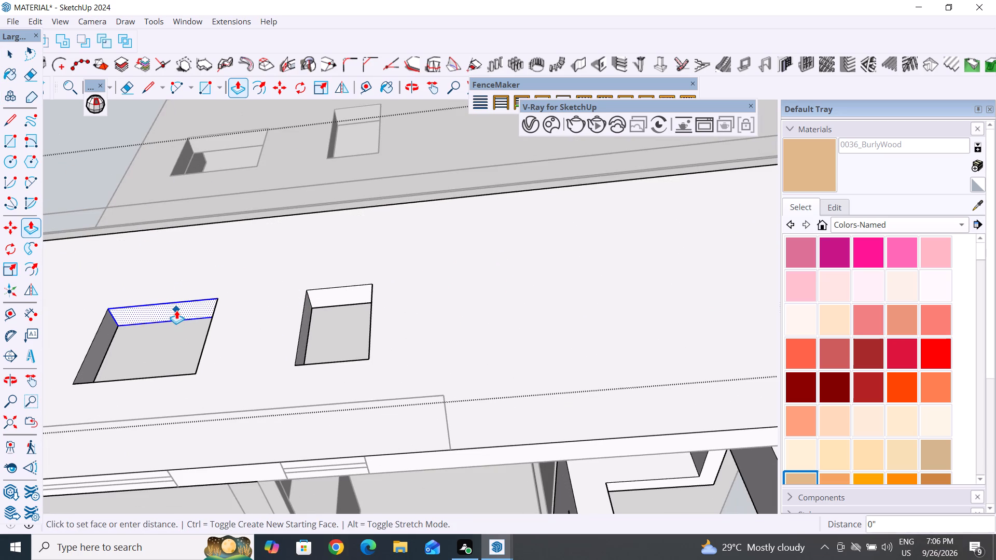
Raise the head face of the narrow third window past the projecting bay by the same Push/Pull distance.
click(7, 54)
click(91, 161)
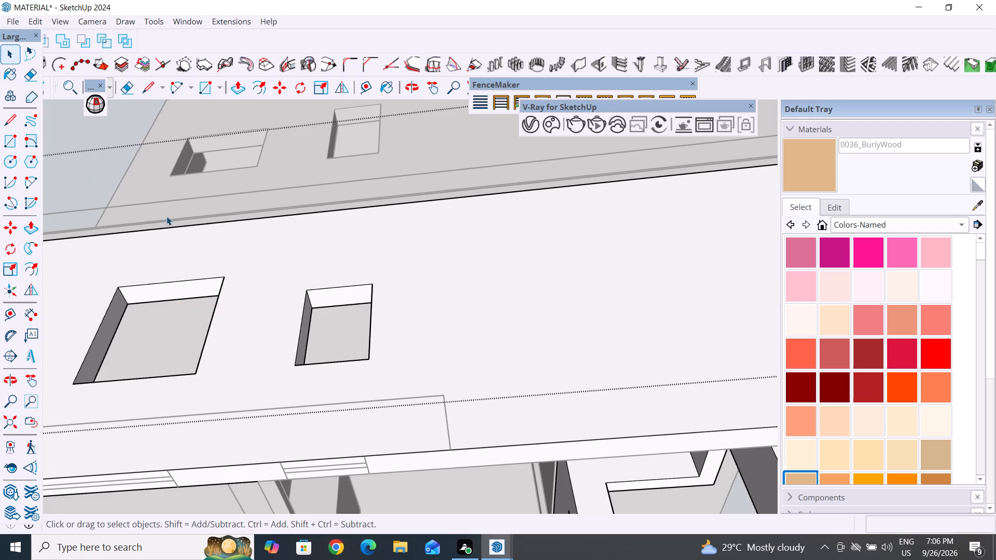
click(348, 297)
click(240, 88)
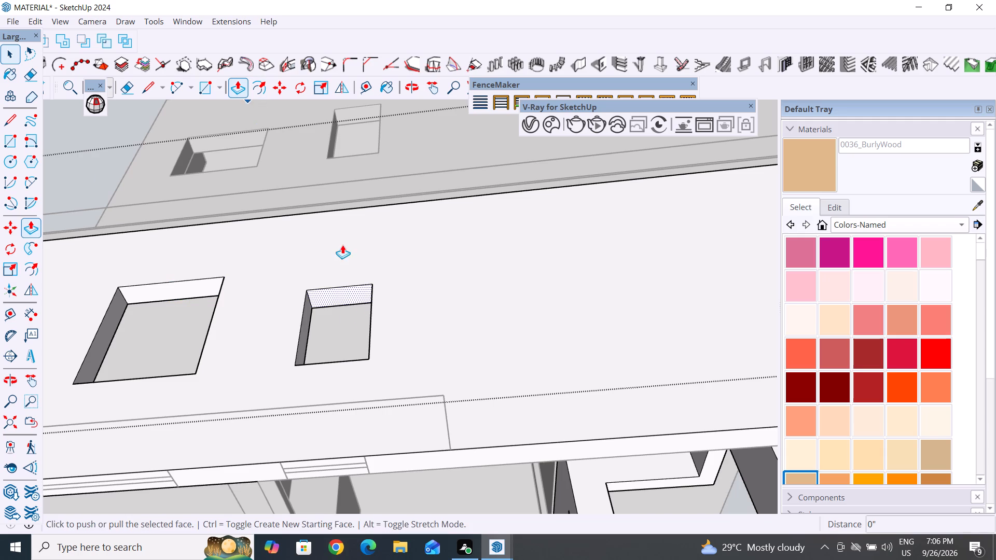
double_click(353, 293)
Examine the building's window openings from the other sides, closing the ground-floor wall group.
scroll(319, 273, down, 12)
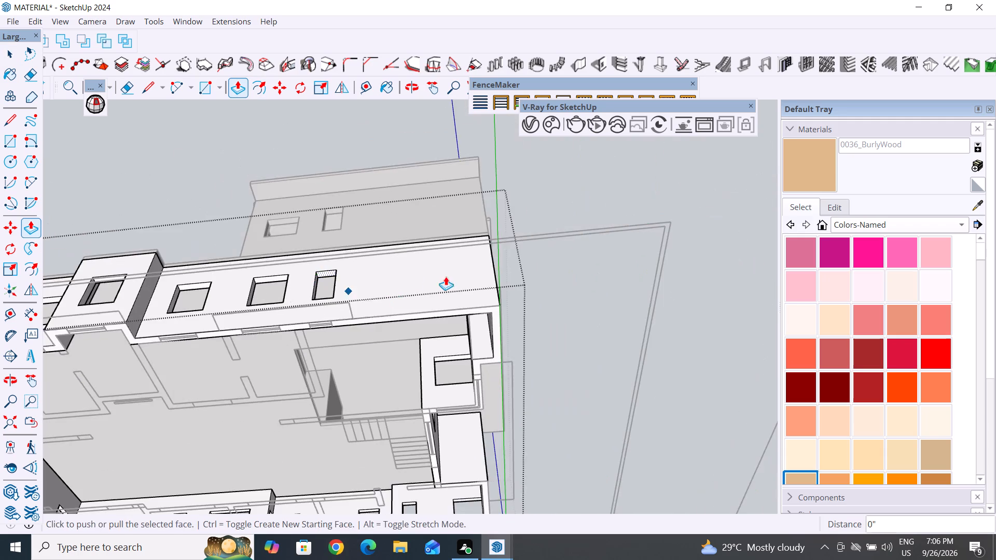
middle_drag(443, 292, 32, 436)
middle_drag(288, 429, 58, 520)
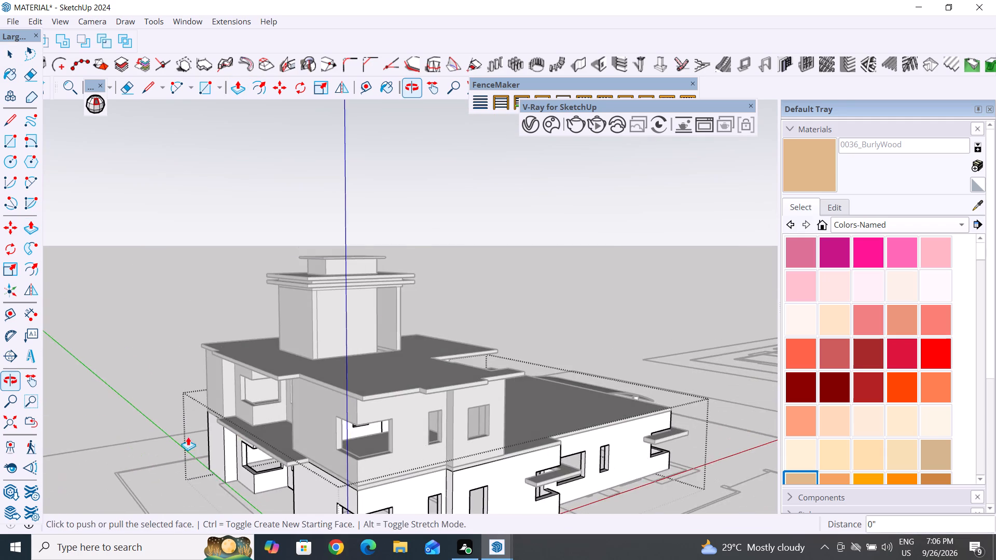
scroll(418, 221, down, 5)
middle_drag(446, 279, 678, 274)
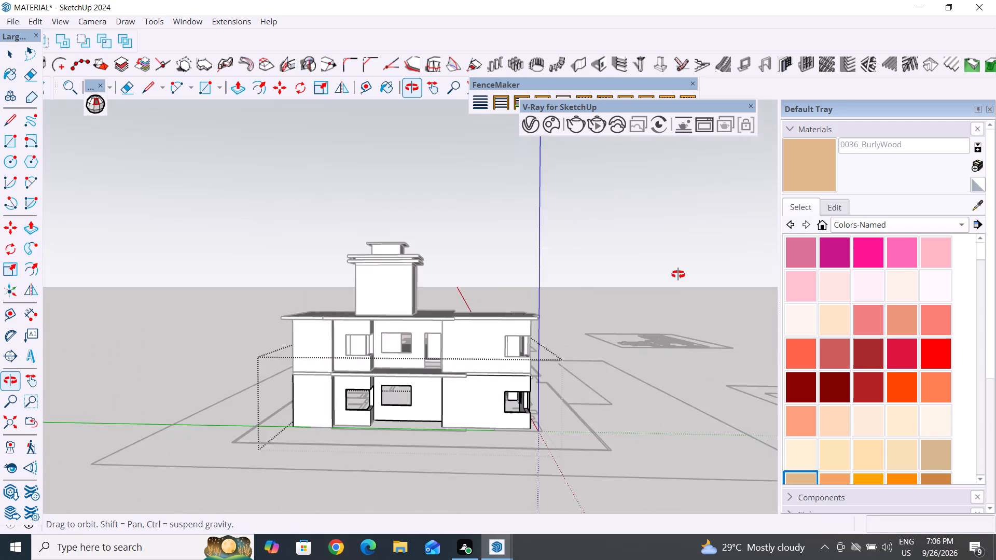
middle_drag(678, 274, 517, 274)
click(9, 52)
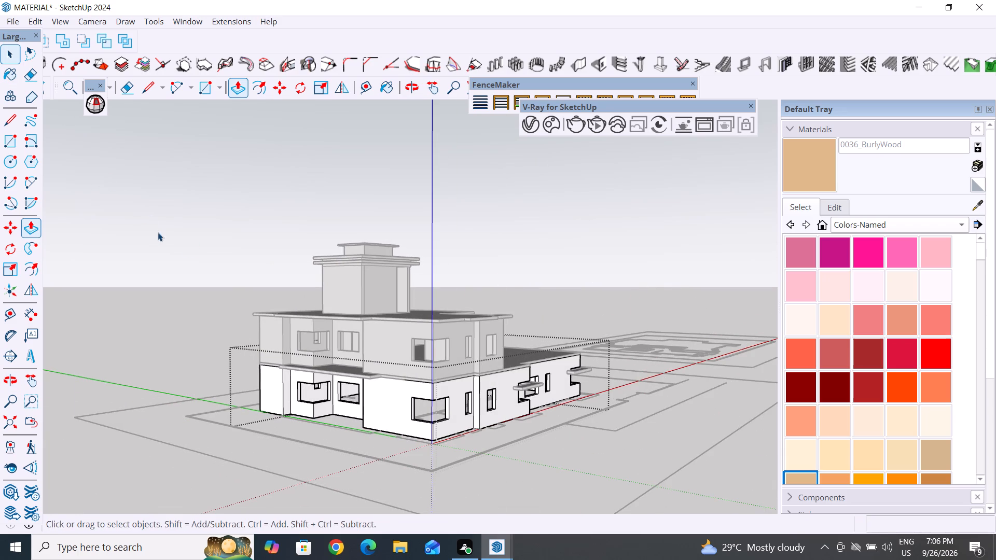
click(158, 232)
middle_drag(242, 472, 822, 398)
middle_drag(206, 404, 888, 506)
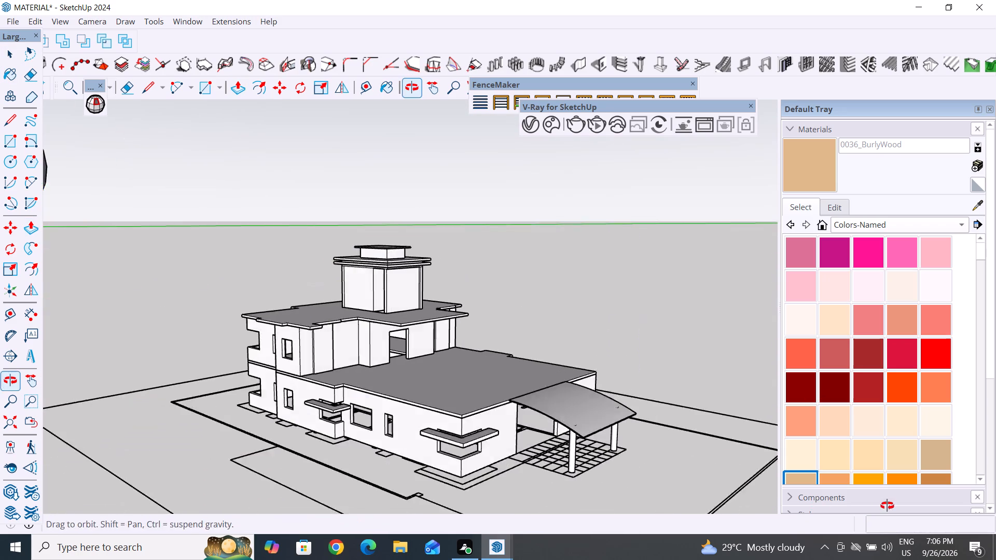
Move the corner window's canopy straight up about 11" so its underside meets the raised head of the opening.
scroll(570, 415, up, 4)
middle_drag(389, 489, 561, 419)
scroll(680, 344, up, 5)
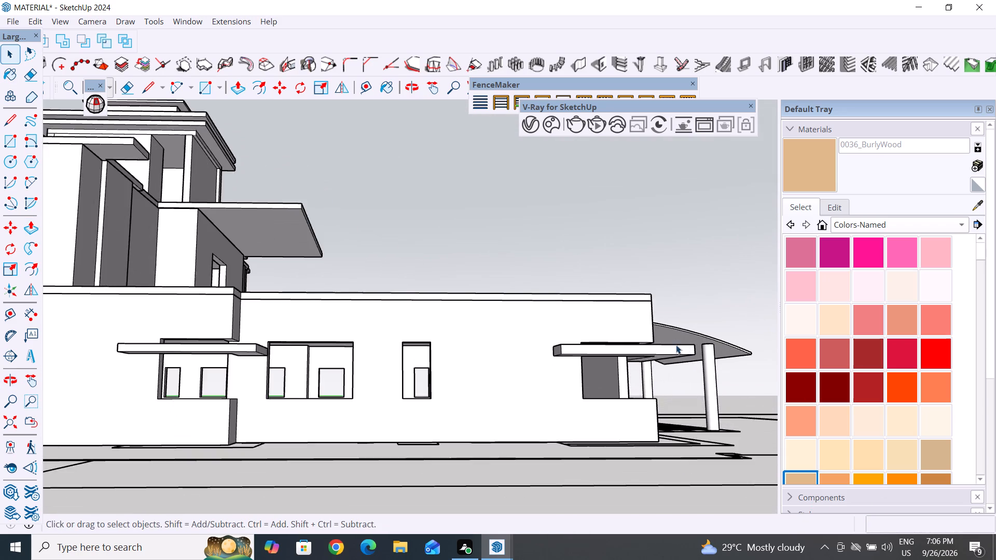
scroll(536, 383, up, 4)
middle_drag(558, 353, 571, 313)
scroll(614, 291, up, 4)
click(635, 259)
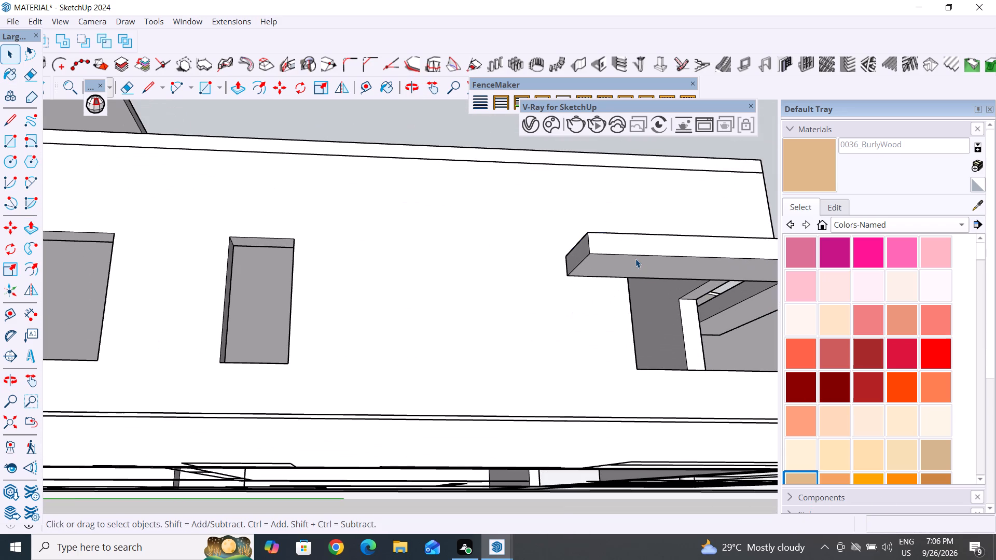
key(m)
scroll(624, 277, up, 8)
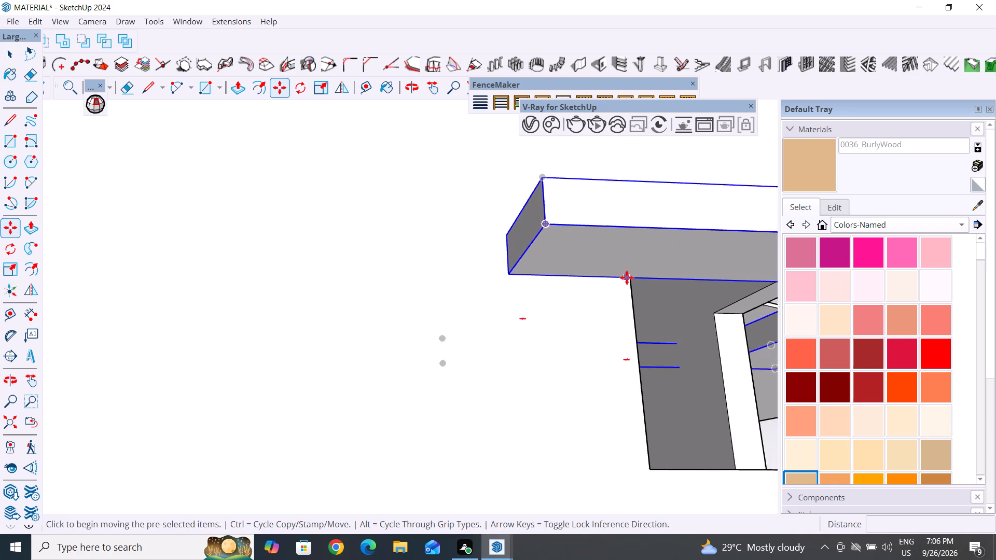
scroll(627, 277, up, 1)
click(634, 279)
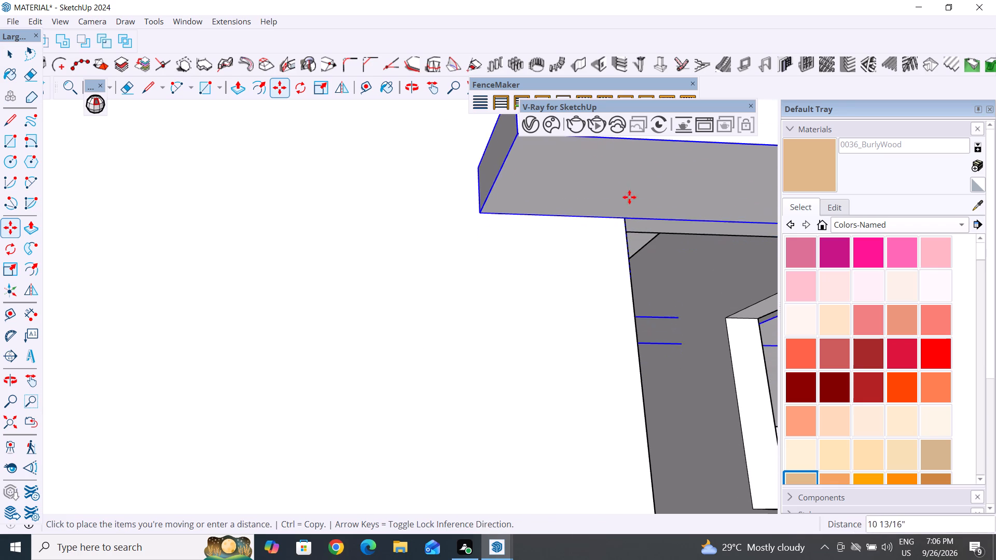
click(624, 209)
scroll(539, 324, down, 9)
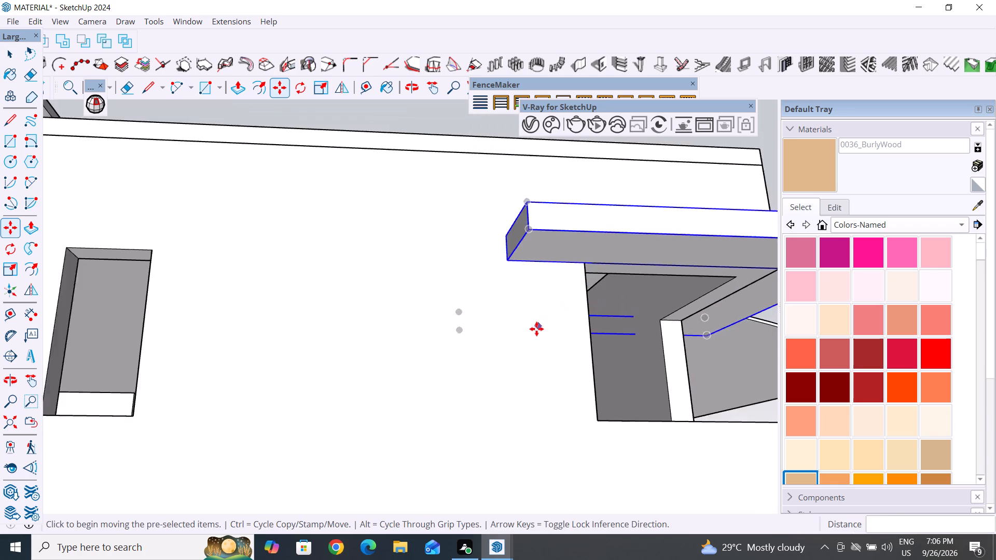
scroll(536, 329, down, 9)
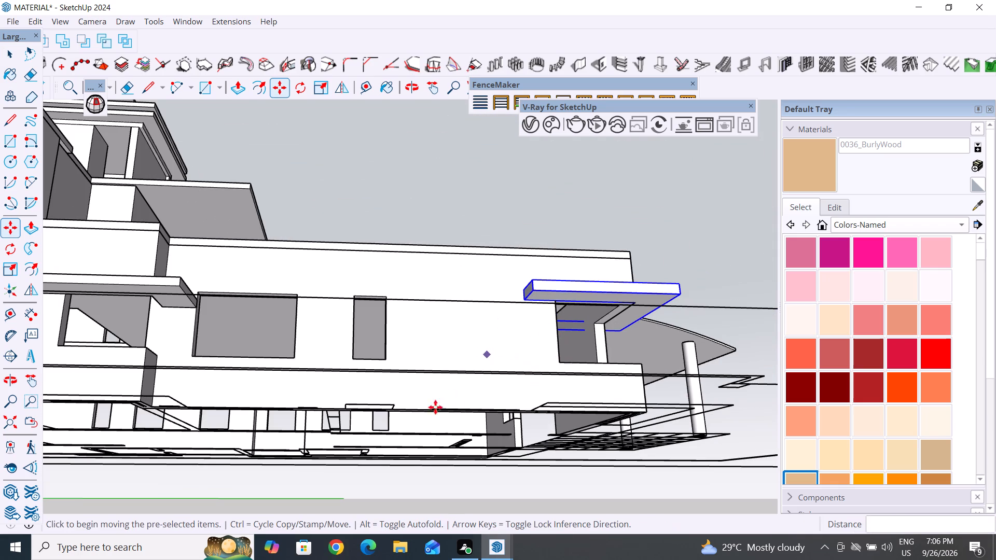
click(10, 54)
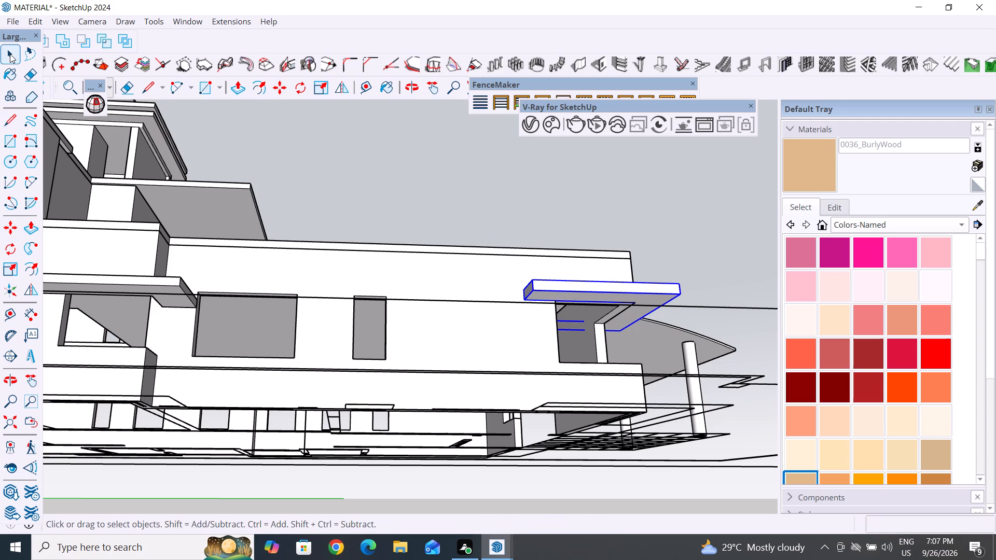
click(284, 167)
Draw a rectangle about 2' 8 1/2" by 2' over the ground outline beneath the narrow window next to the corner canopy.
scroll(322, 212, down, 5)
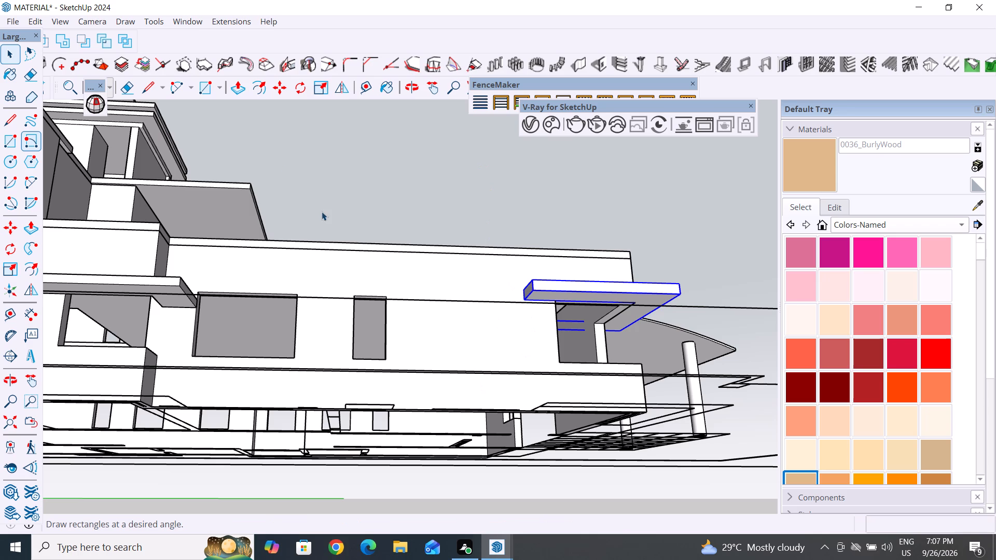
middle_drag(432, 240, 422, 344)
scroll(406, 234, down, 3)
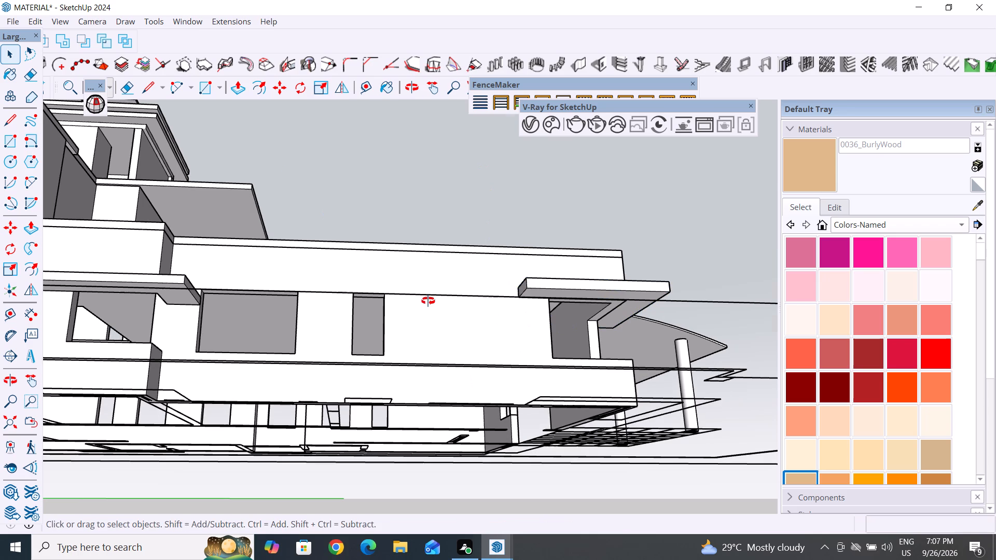
scroll(428, 301, down, 1)
scroll(404, 353, up, 9)
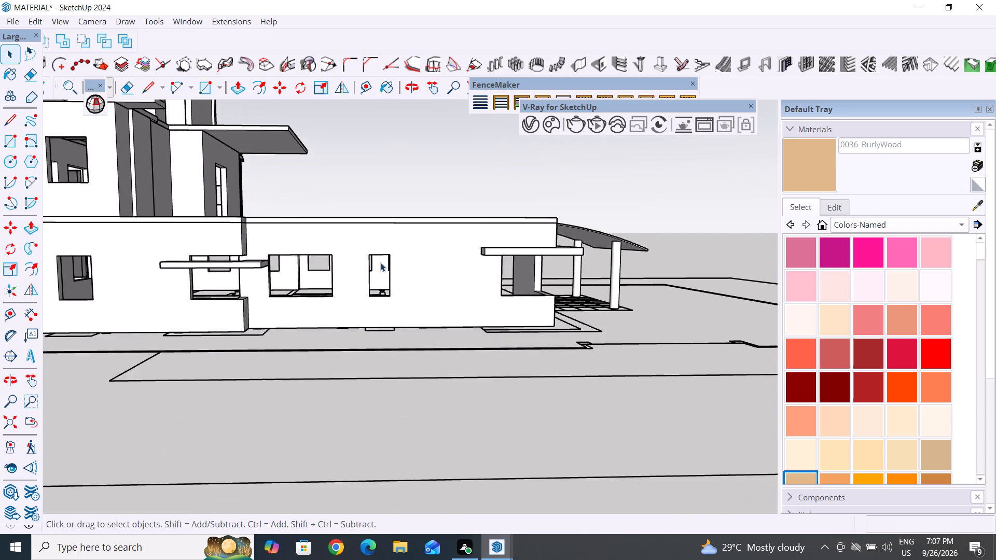
scroll(377, 254, up, 5)
middle_drag(428, 277, 403, 373)
scroll(414, 316, up, 1)
scroll(464, 156, down, 6)
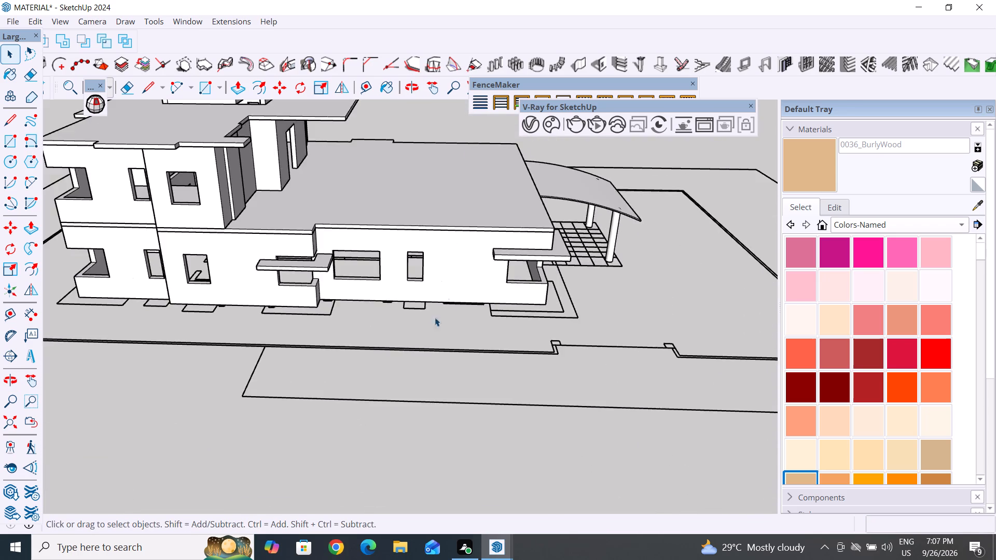
scroll(431, 326, up, 4)
middle_drag(441, 321, 382, 384)
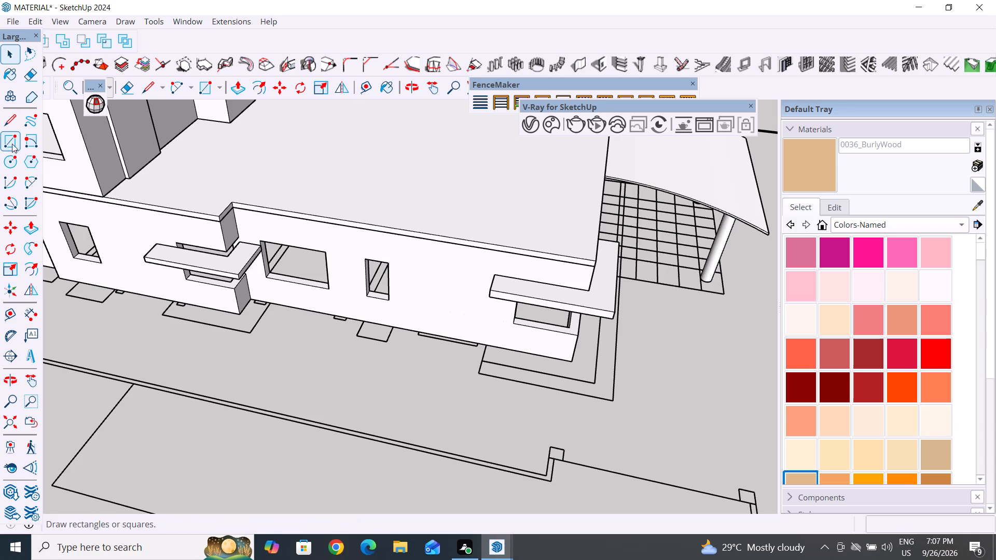
click(13, 138)
scroll(360, 359, up, 6)
scroll(447, 334, up, 6)
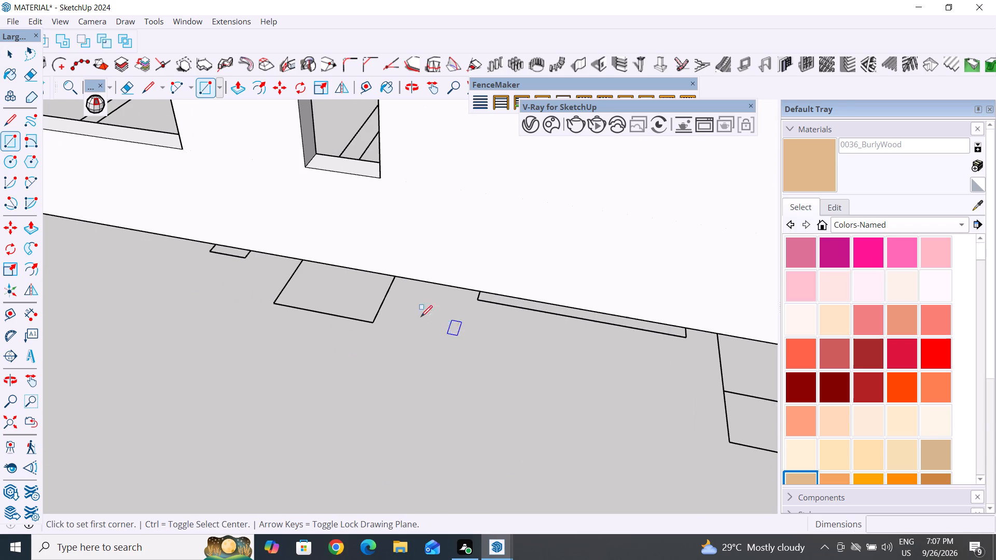
click(305, 258)
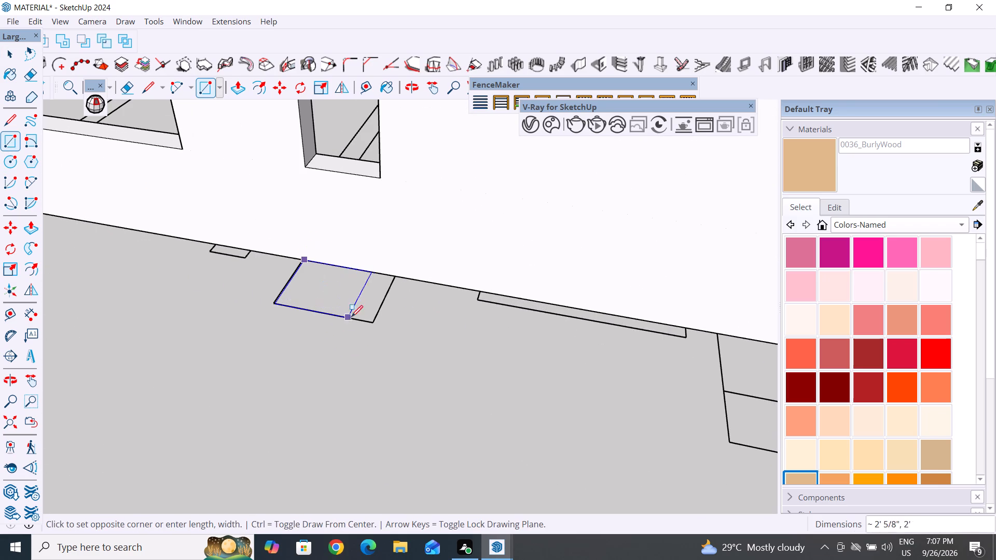
click(372, 324)
click(14, 55)
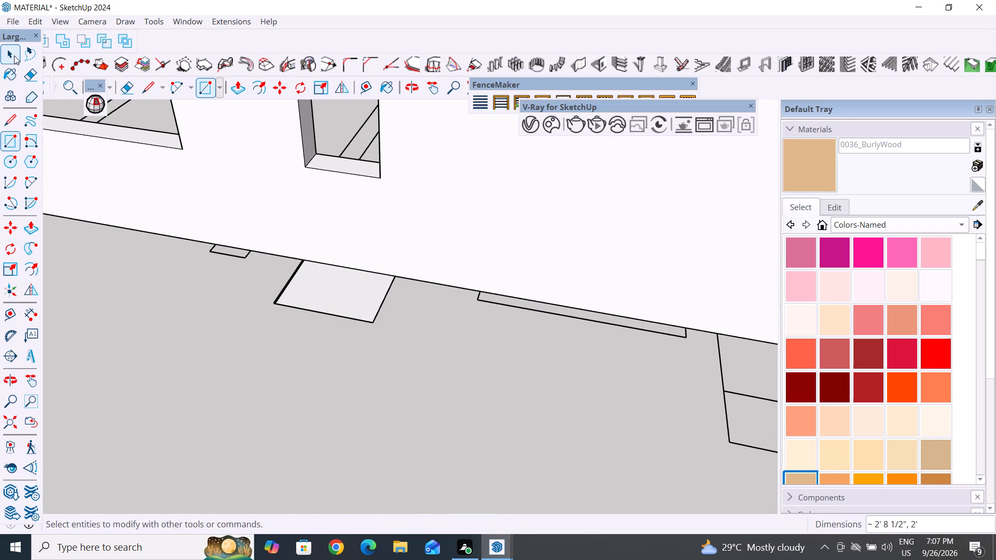
Push/Pull the new rectangle beneath the narrow window up 6" into a slab.
click(240, 93)
click(345, 280)
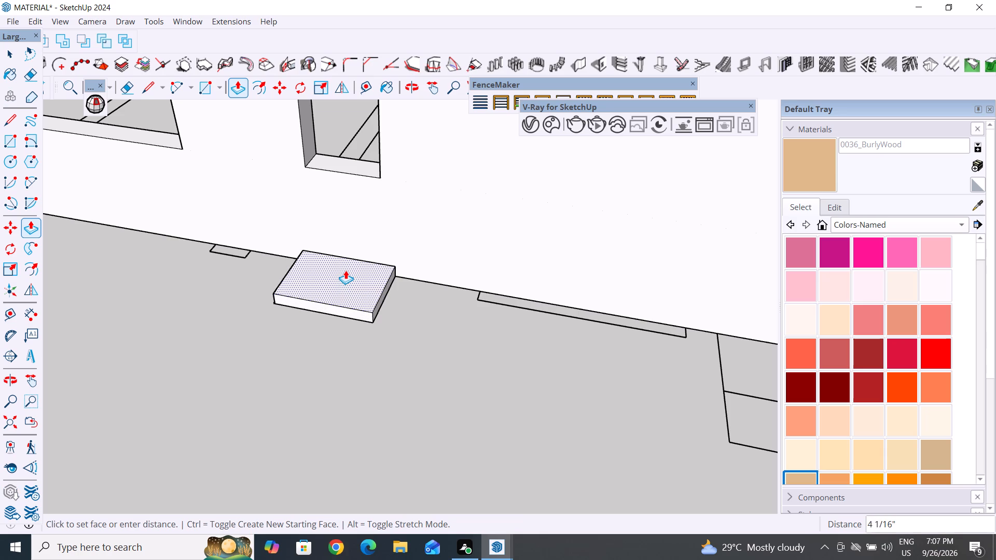
text(6")
key(Return)
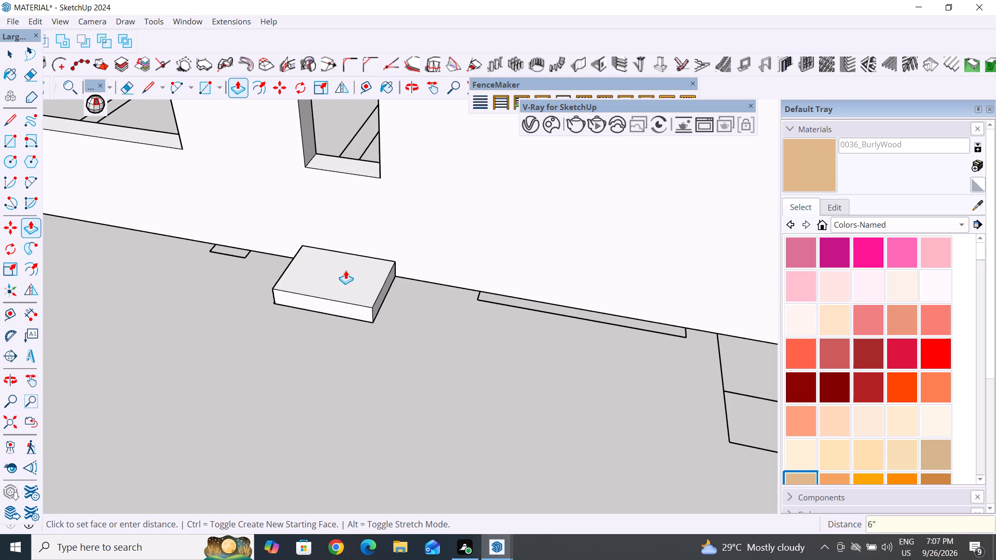
click(4, 57)
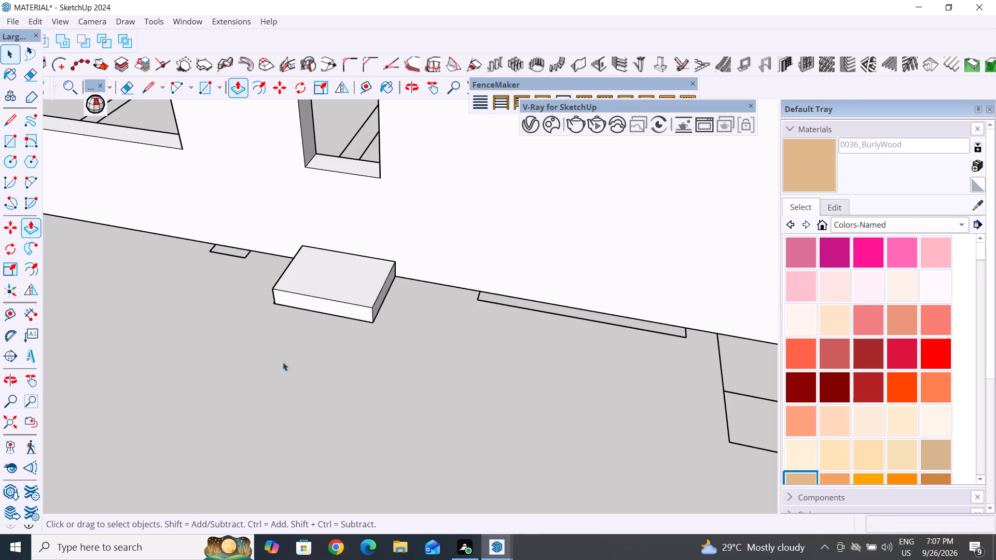
Select the whole 6" slab beneath the narrow window and make it a group.
click(314, 384)
triple_click(321, 291)
right_click(321, 291)
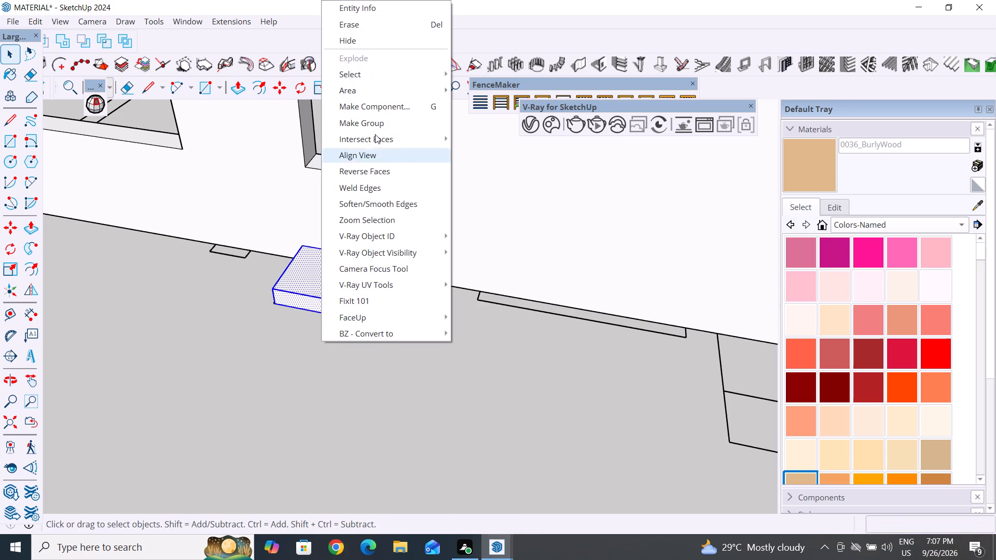
click(379, 119)
Move the slab group vertically about 7' up the wall, from ground level to just above the narrow window opening.
middle_drag(347, 355, 598, 144)
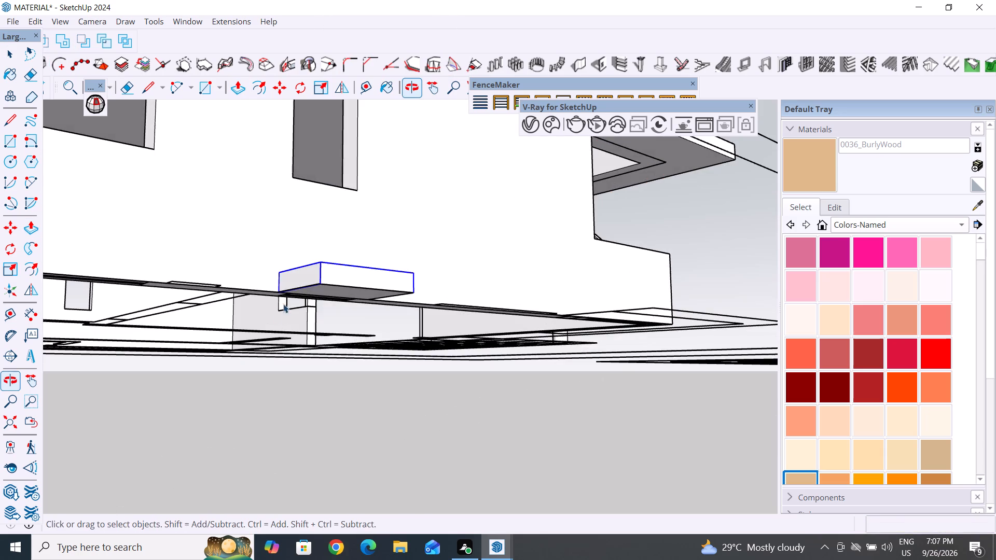
scroll(275, 308, up, 4)
scroll(282, 283, down, 3)
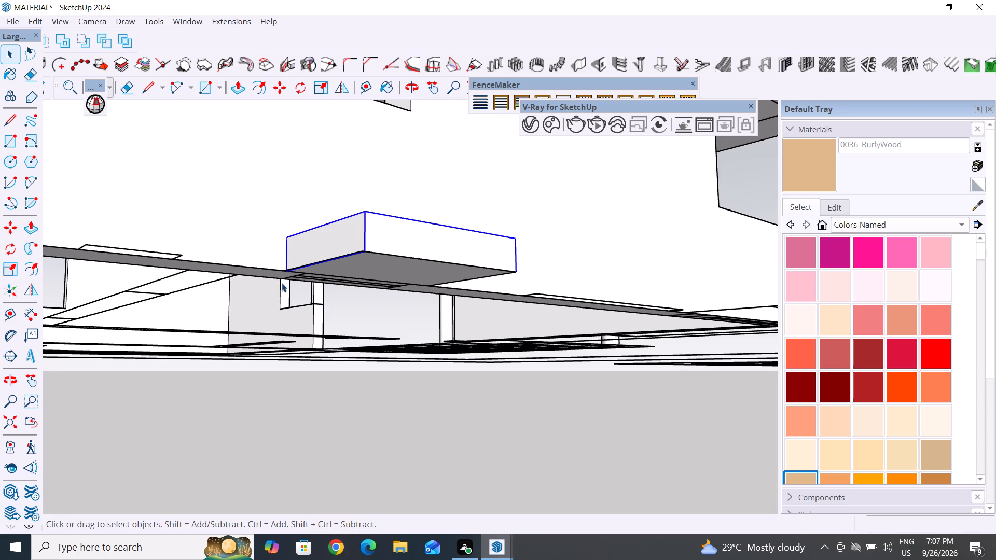
key(m)
scroll(283, 253, up, 4)
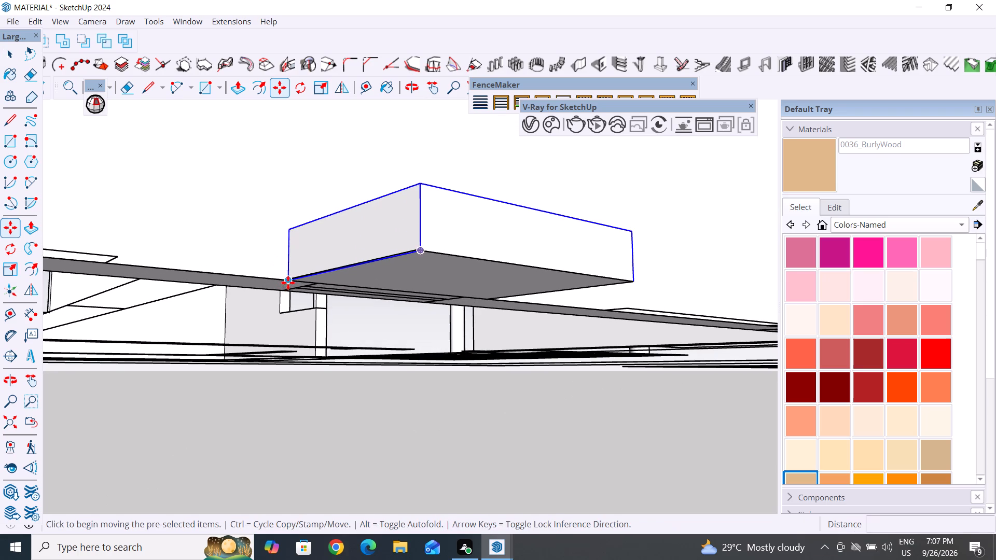
click(288, 283)
scroll(299, 186, down, 12)
middle_drag(307, 209, 375, 270)
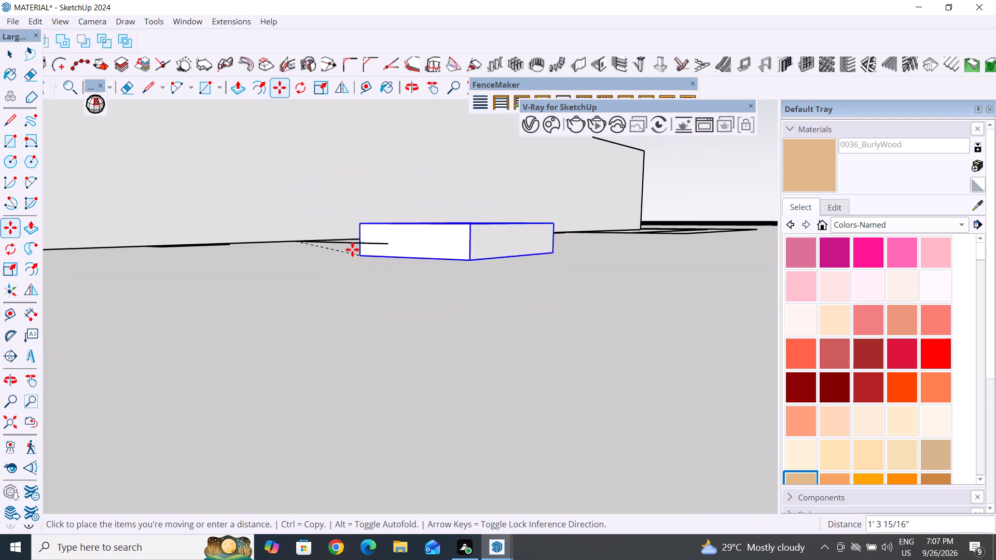
scroll(342, 249, down, 18)
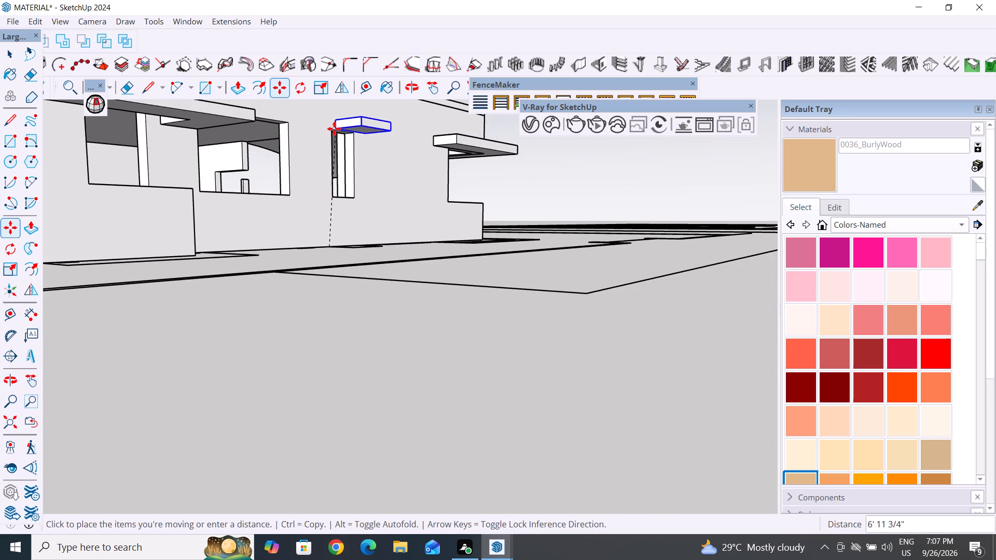
scroll(334, 128, up, 11)
middle_drag(324, 127, 273, 71)
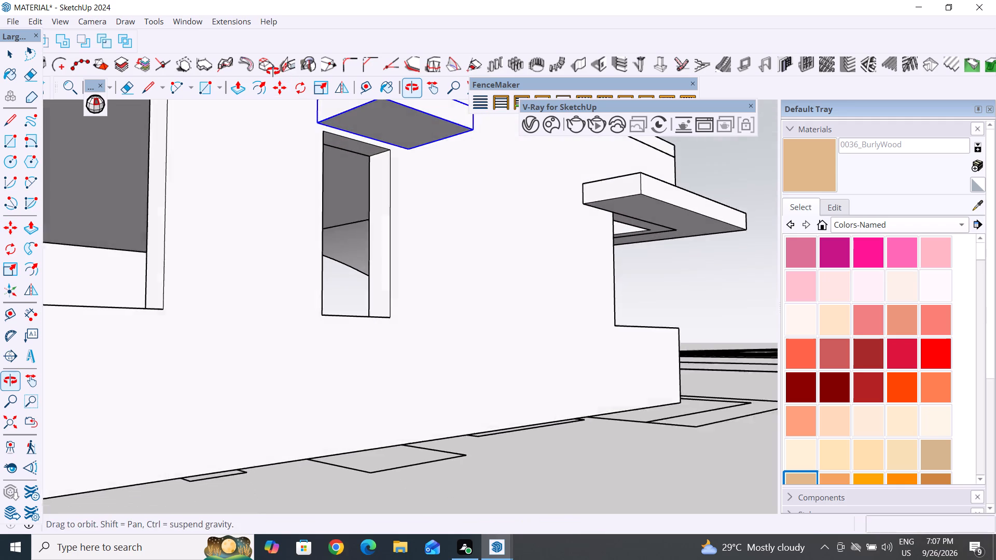
middle_drag(273, 71, 270, 71)
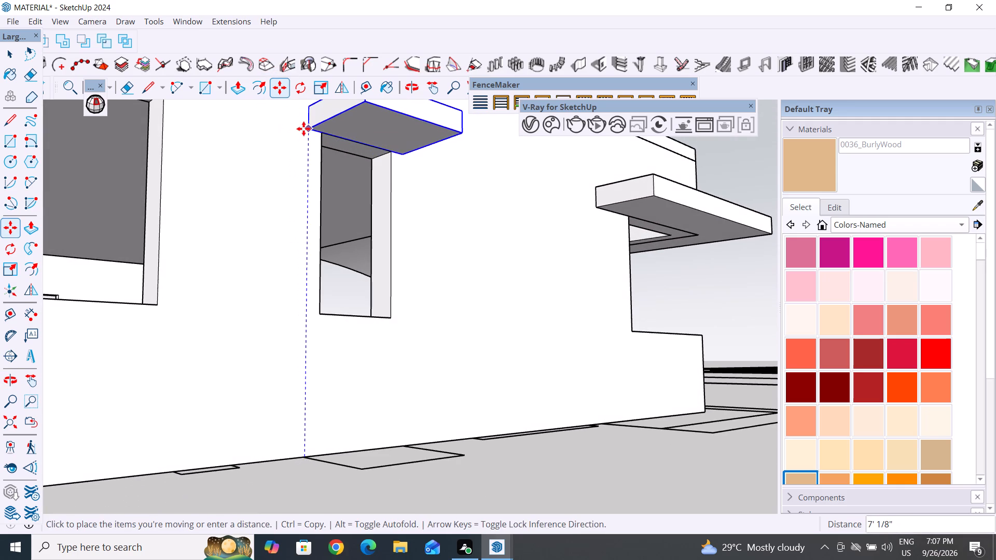
click(303, 129)
Move the slab group down about 1/8" so its bottom edge meets the top corner of the narrow window opening.
scroll(333, 291, down, 4)
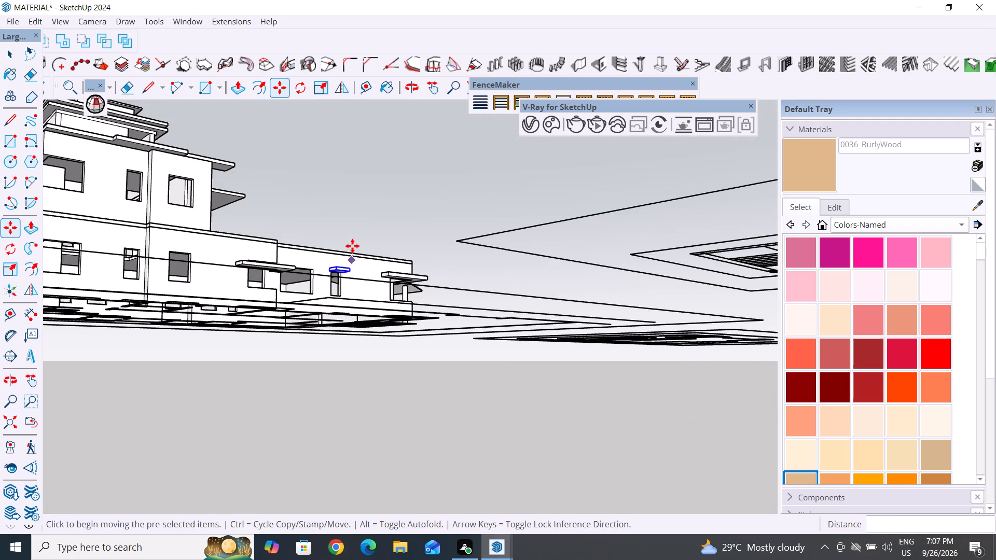
scroll(340, 281, up, 20)
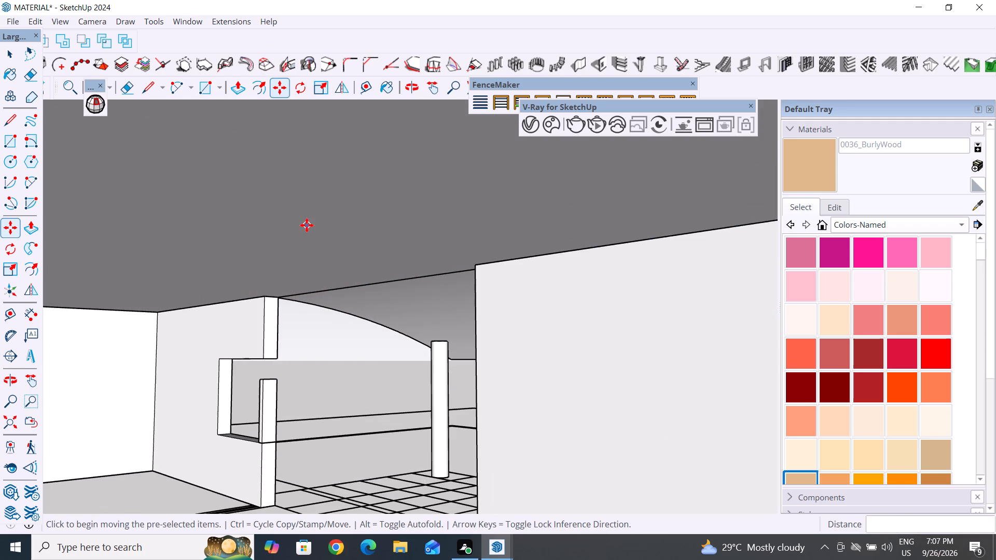
scroll(322, 258, down, 3)
scroll(411, 229, up, 2)
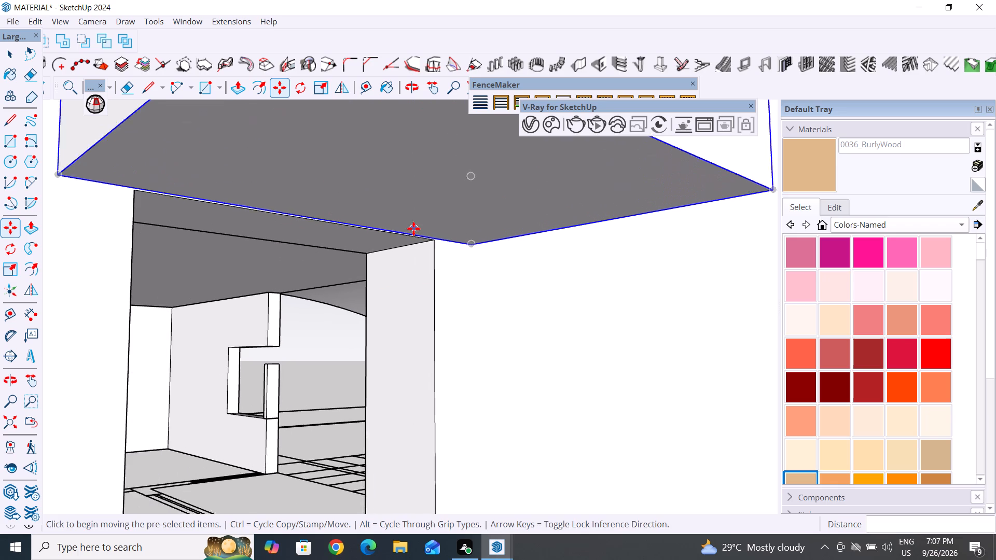
scroll(413, 229, up, 17)
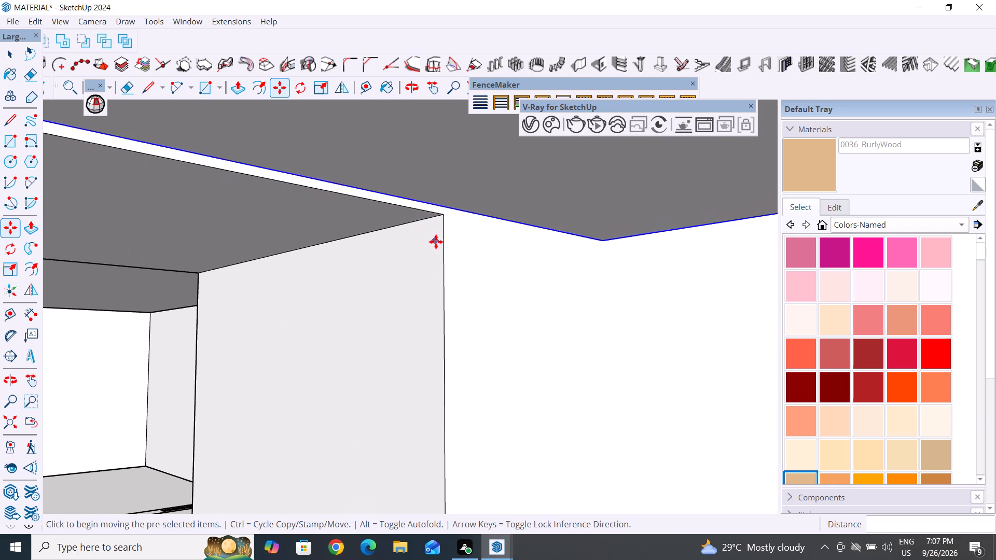
click(446, 204)
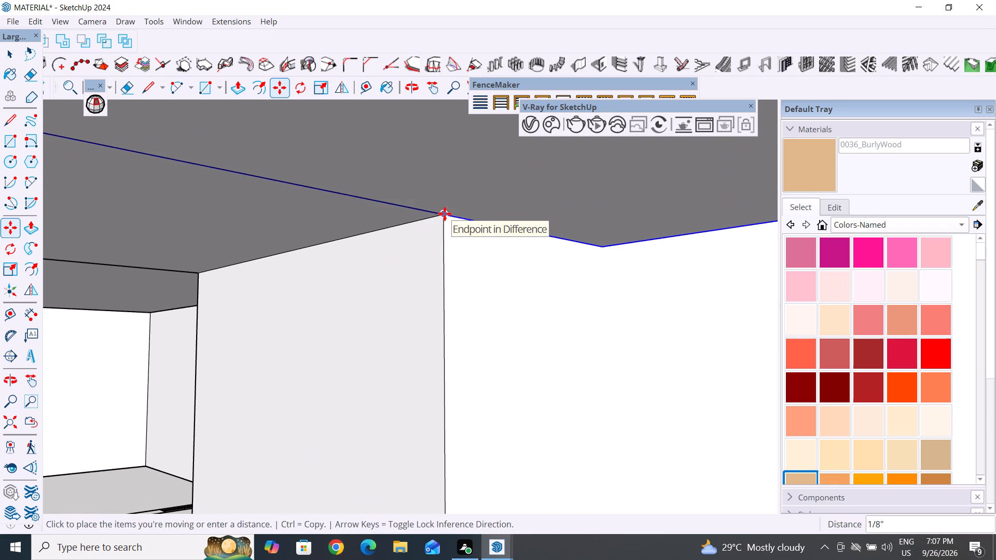
click(445, 214)
scroll(502, 325, down, 20)
scroll(502, 325, down, 10)
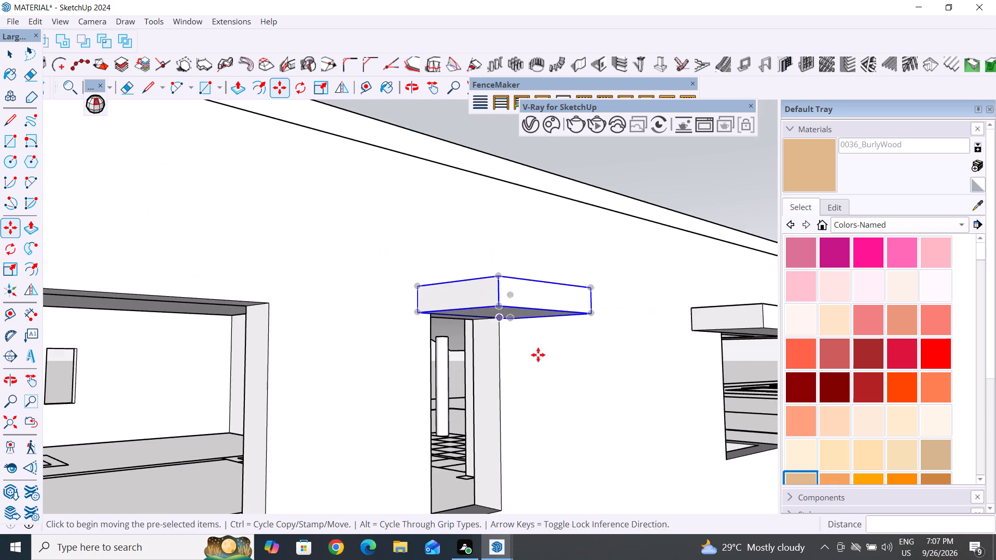
middle_drag(557, 399, 453, 395)
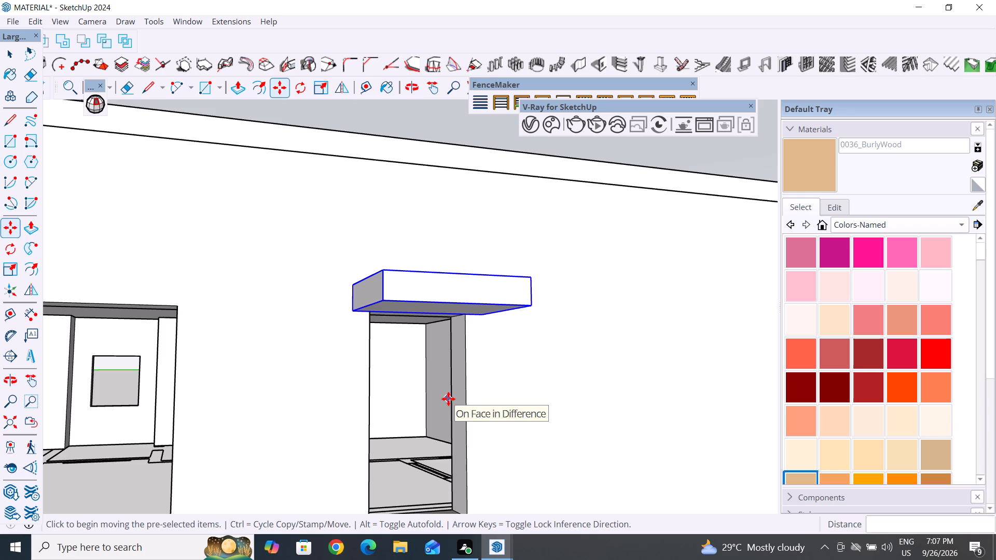
scroll(566, 366, down, 13)
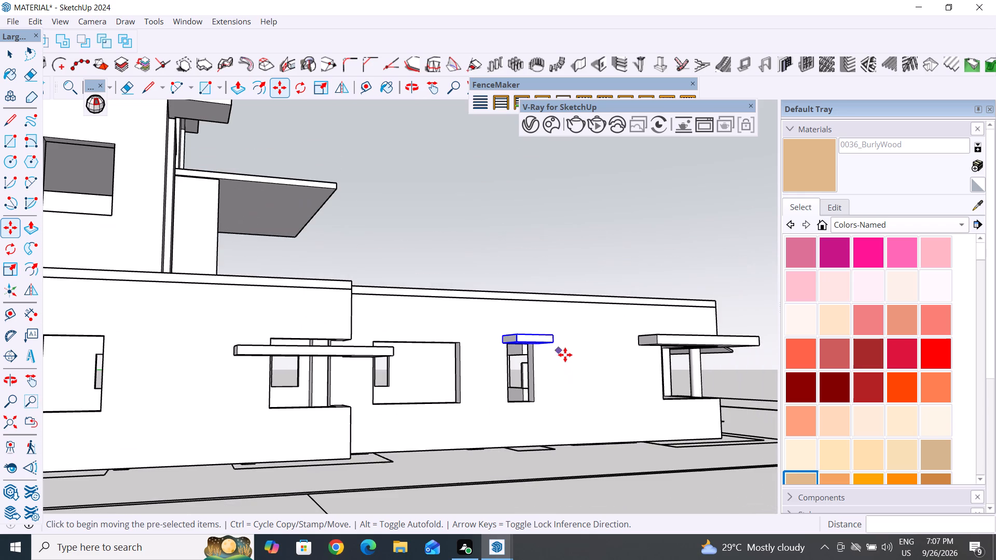
middle_drag(569, 378, 519, 418)
scroll(556, 318, down, 4)
click(12, 52)
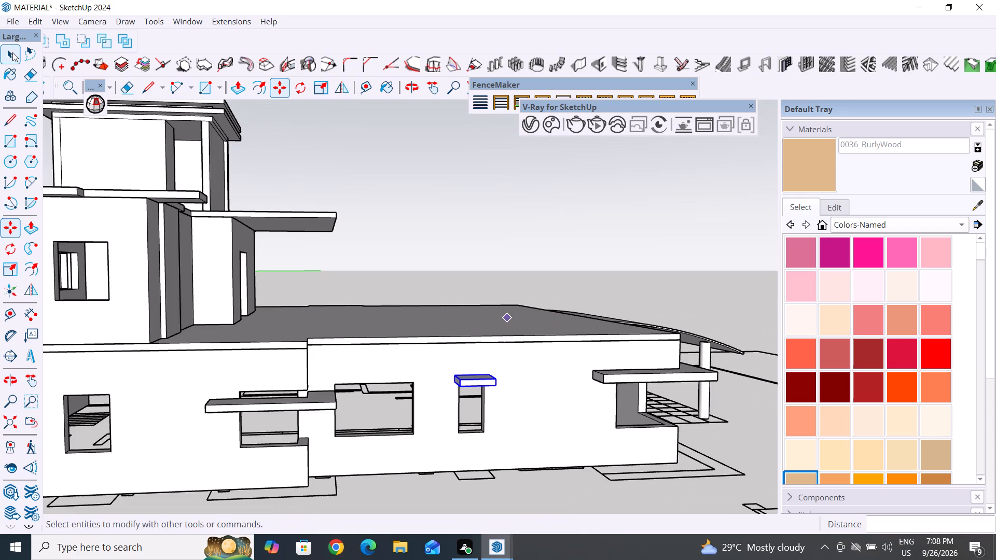
Save the model.
ctrl+click(500, 234)
key(ctrl+s)
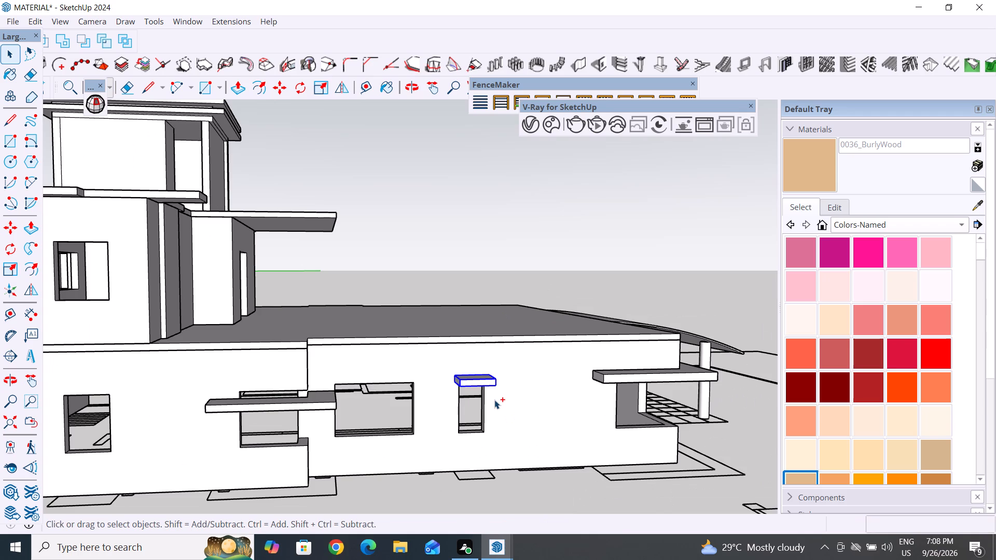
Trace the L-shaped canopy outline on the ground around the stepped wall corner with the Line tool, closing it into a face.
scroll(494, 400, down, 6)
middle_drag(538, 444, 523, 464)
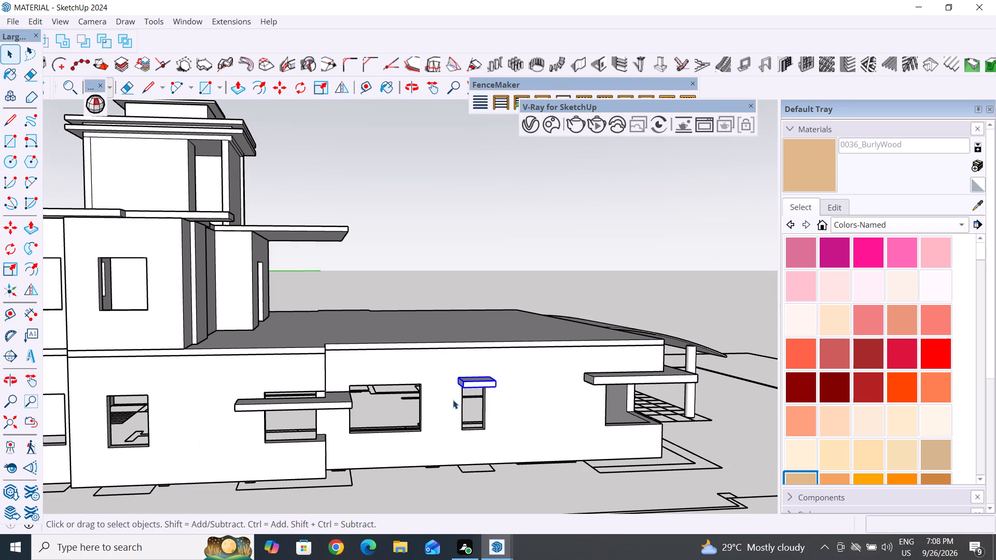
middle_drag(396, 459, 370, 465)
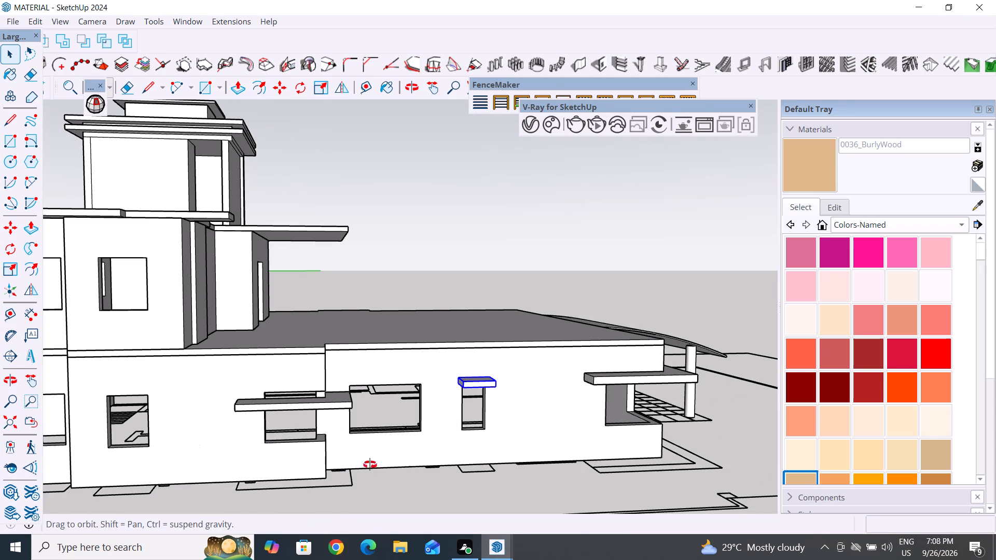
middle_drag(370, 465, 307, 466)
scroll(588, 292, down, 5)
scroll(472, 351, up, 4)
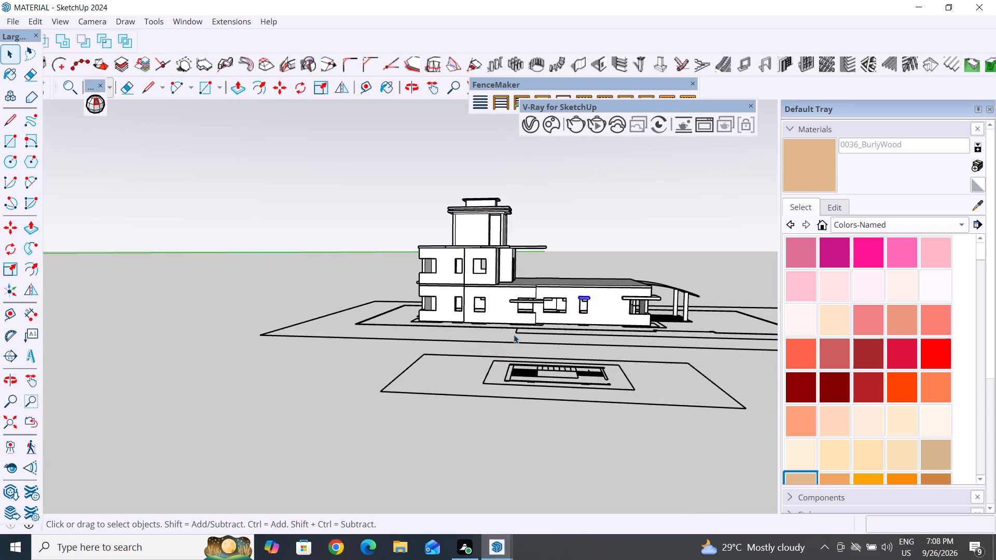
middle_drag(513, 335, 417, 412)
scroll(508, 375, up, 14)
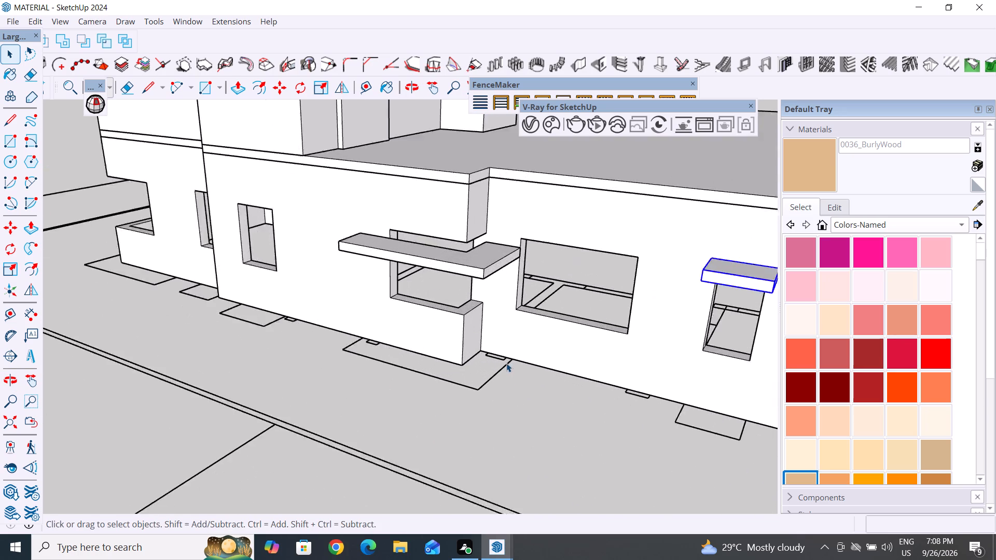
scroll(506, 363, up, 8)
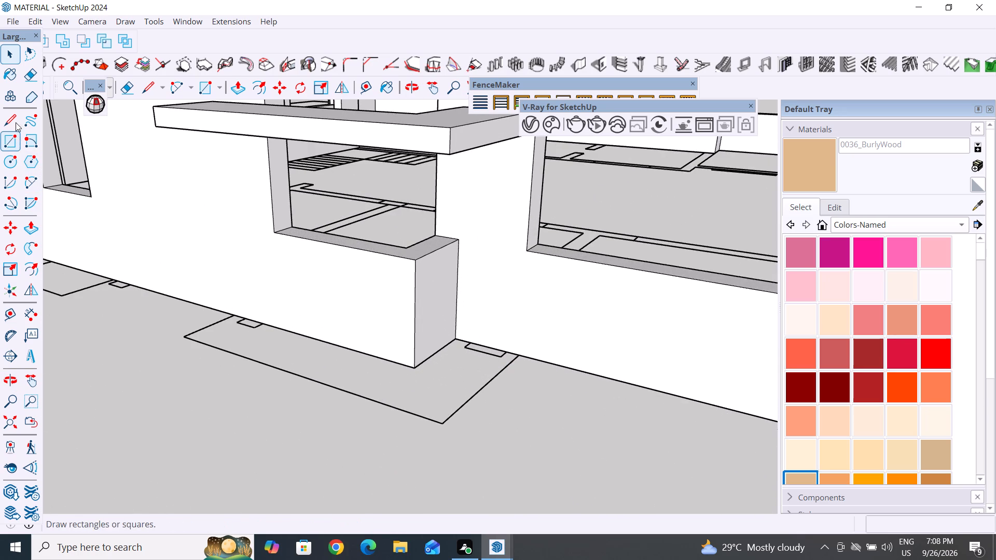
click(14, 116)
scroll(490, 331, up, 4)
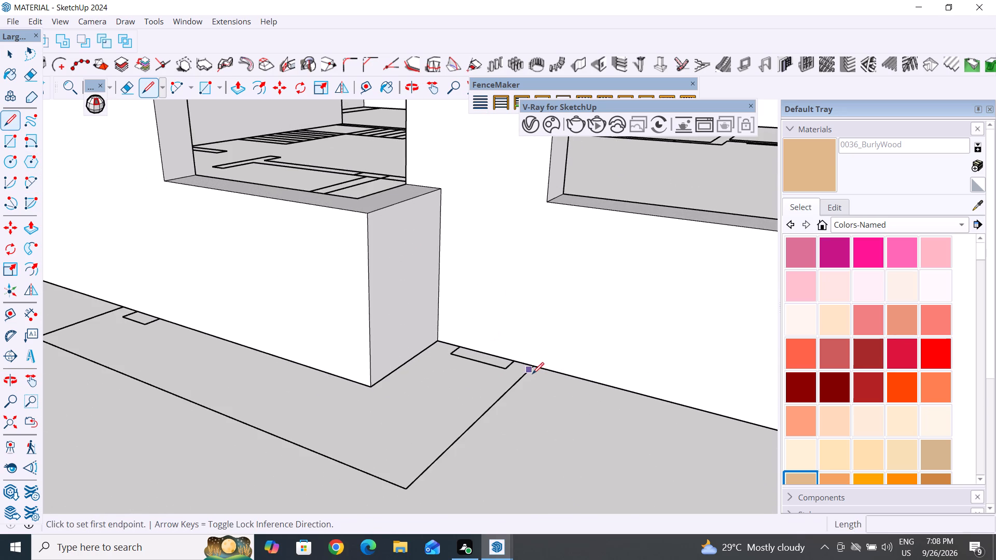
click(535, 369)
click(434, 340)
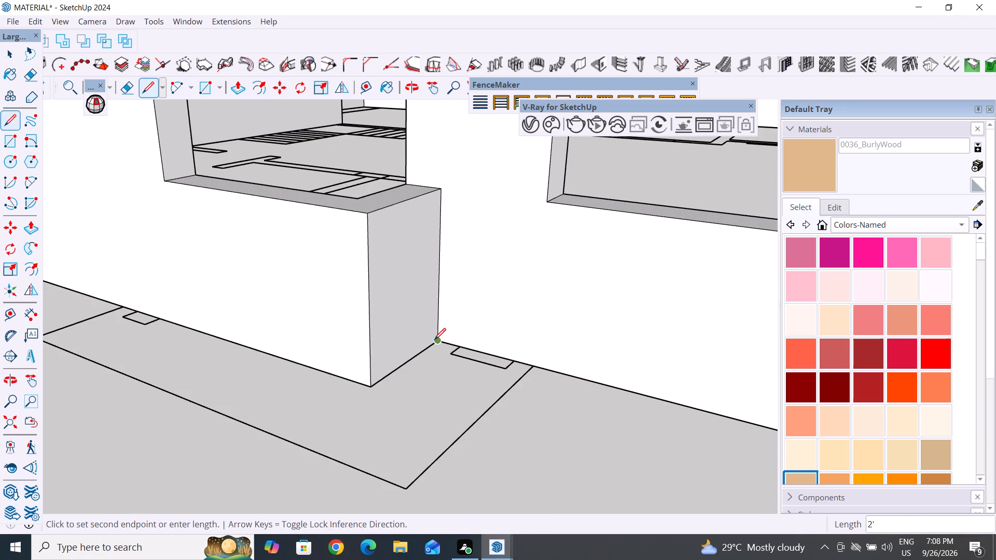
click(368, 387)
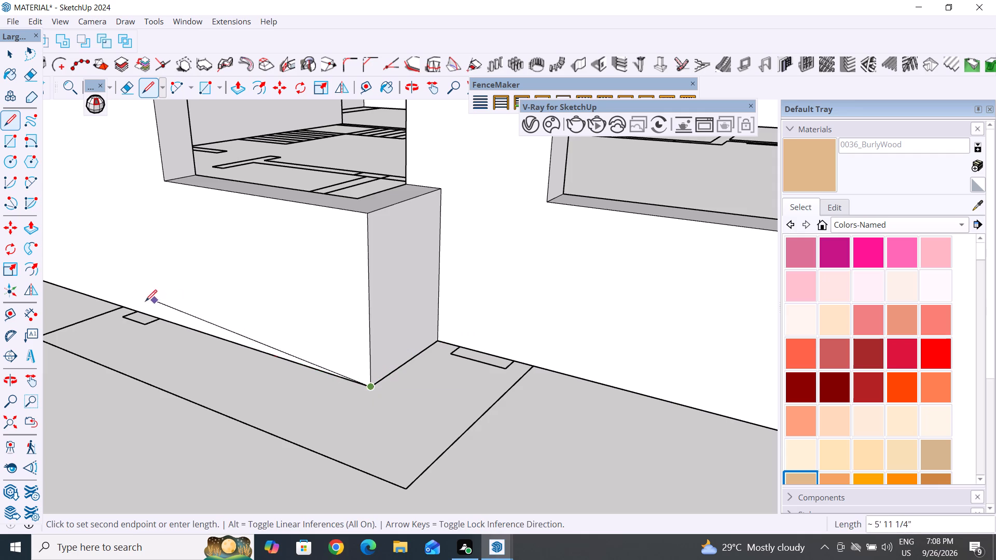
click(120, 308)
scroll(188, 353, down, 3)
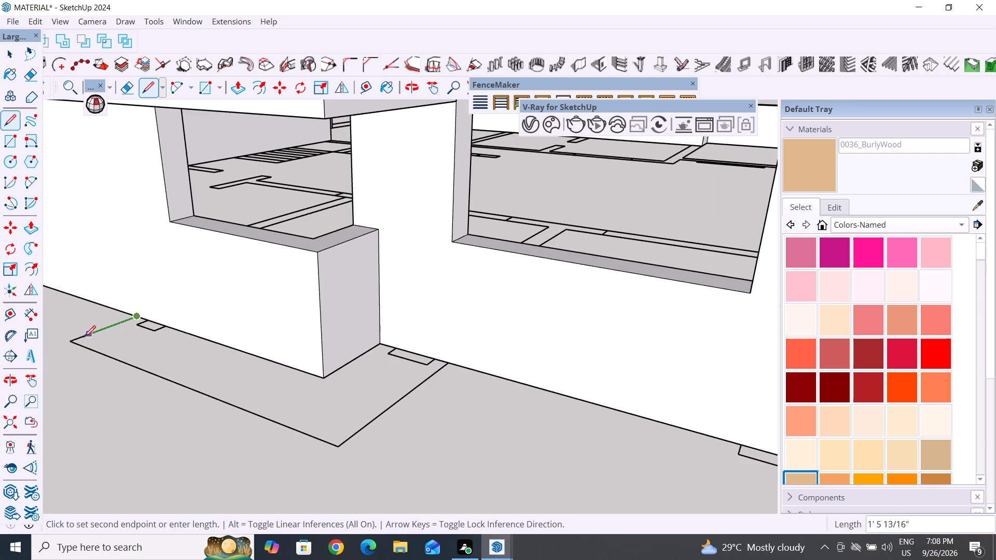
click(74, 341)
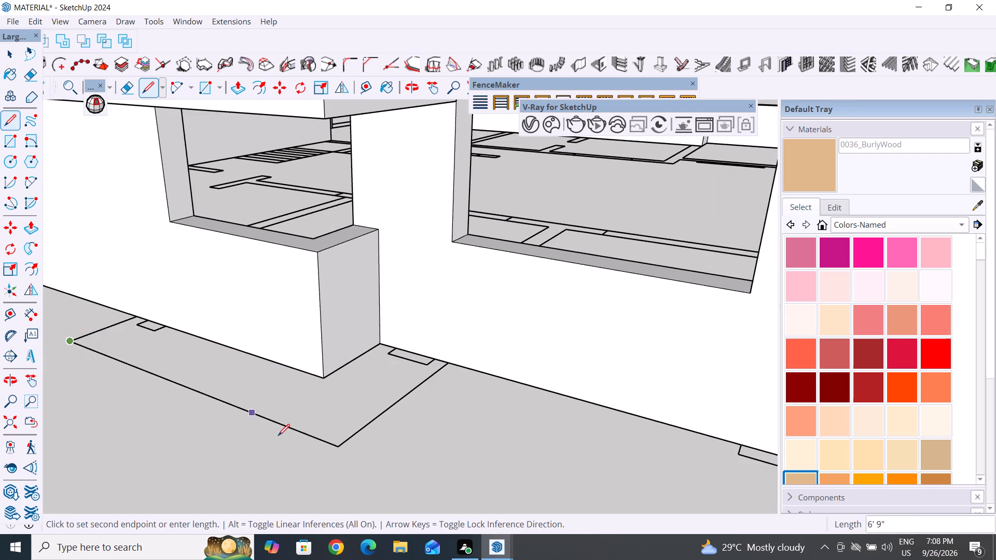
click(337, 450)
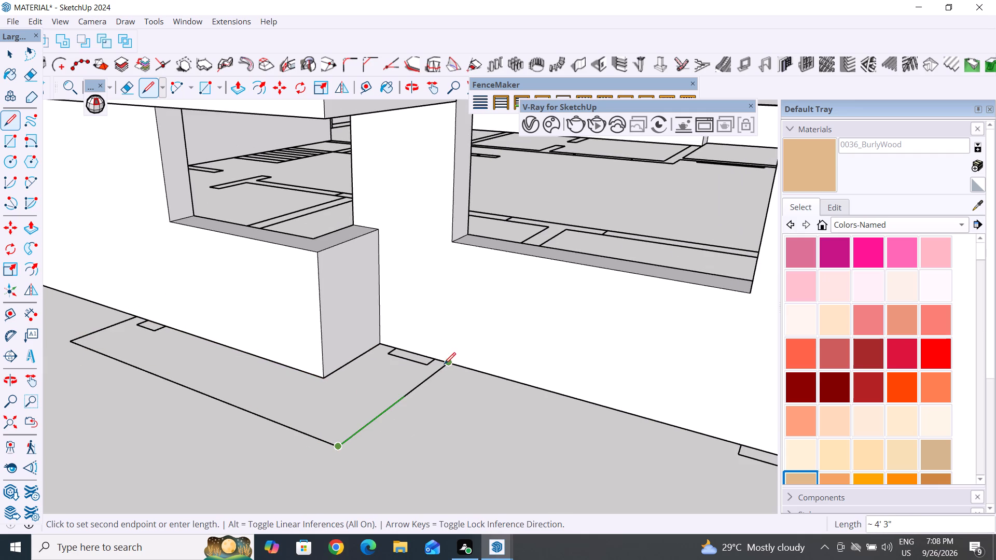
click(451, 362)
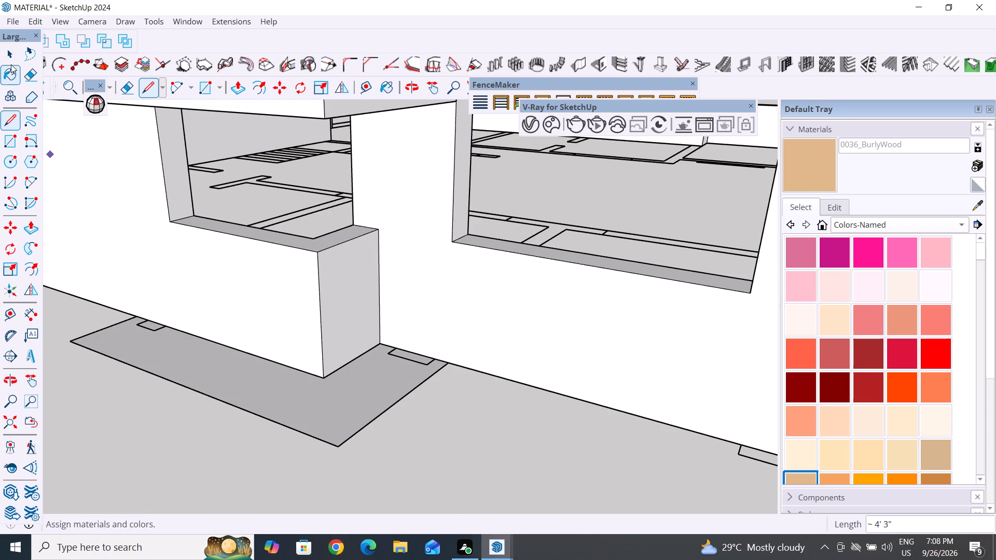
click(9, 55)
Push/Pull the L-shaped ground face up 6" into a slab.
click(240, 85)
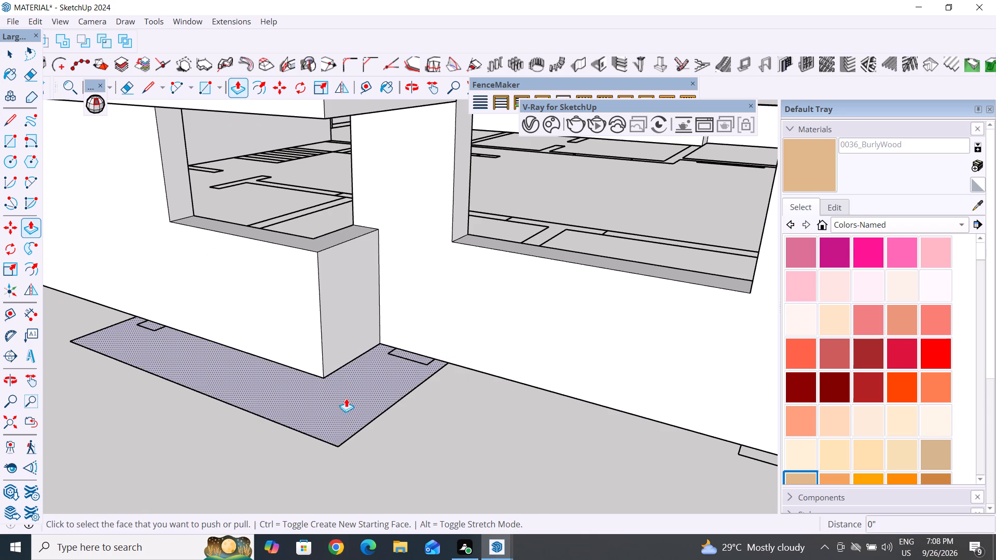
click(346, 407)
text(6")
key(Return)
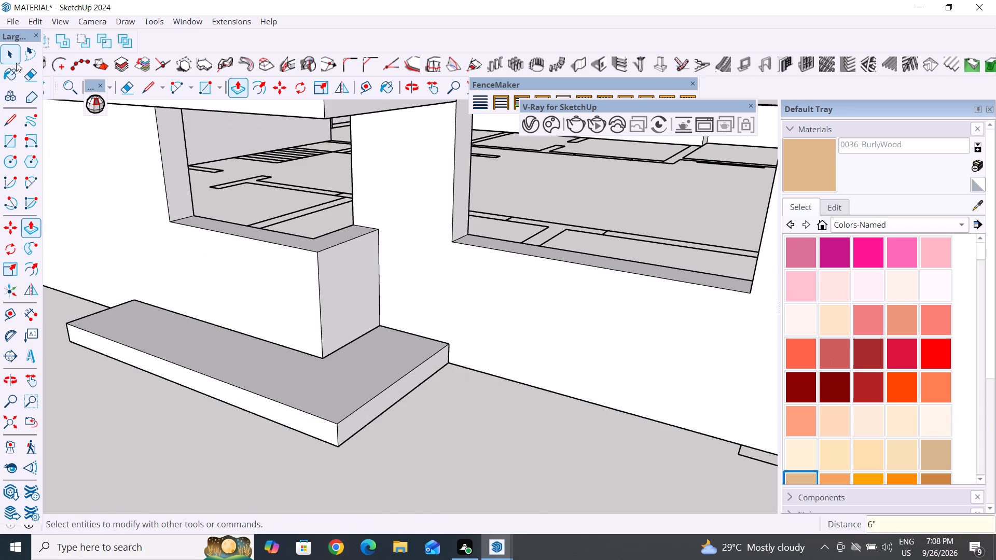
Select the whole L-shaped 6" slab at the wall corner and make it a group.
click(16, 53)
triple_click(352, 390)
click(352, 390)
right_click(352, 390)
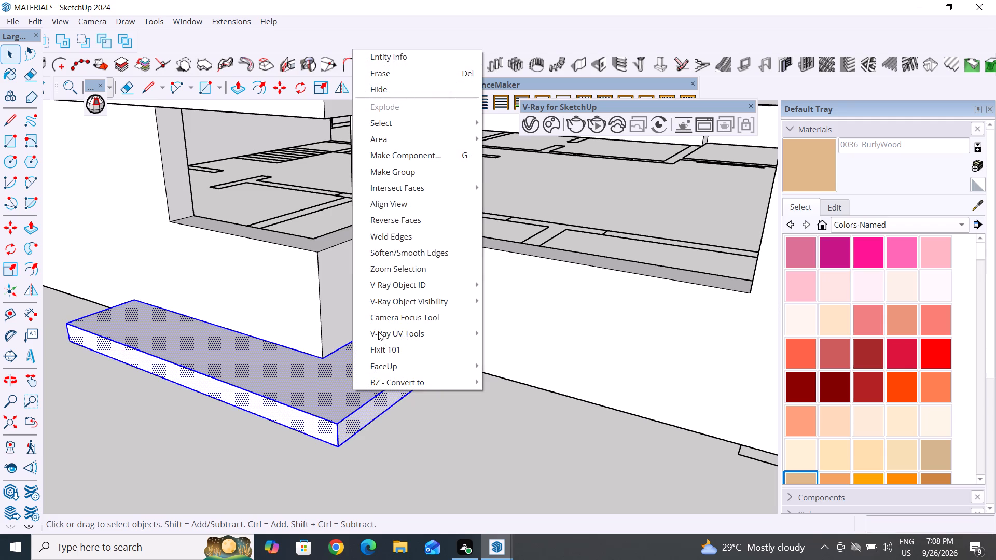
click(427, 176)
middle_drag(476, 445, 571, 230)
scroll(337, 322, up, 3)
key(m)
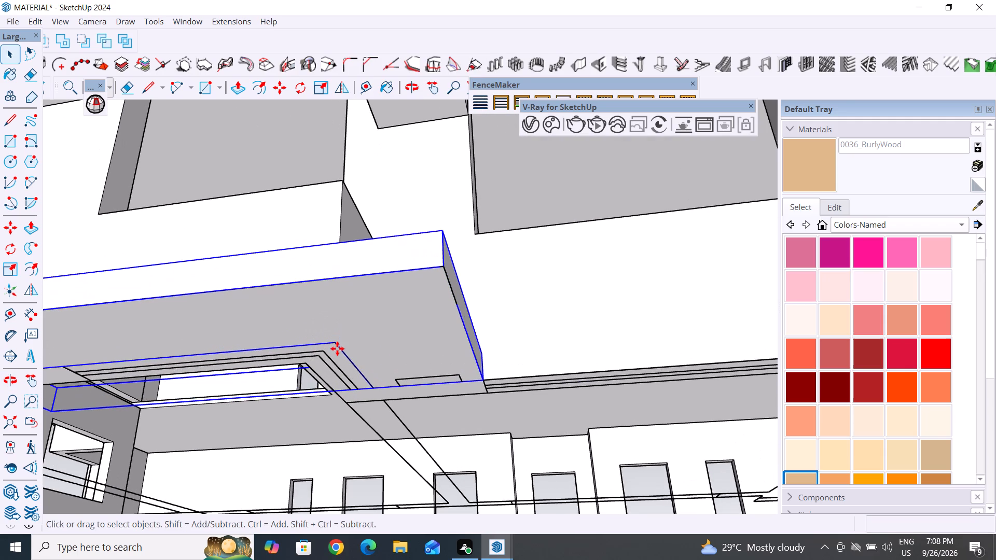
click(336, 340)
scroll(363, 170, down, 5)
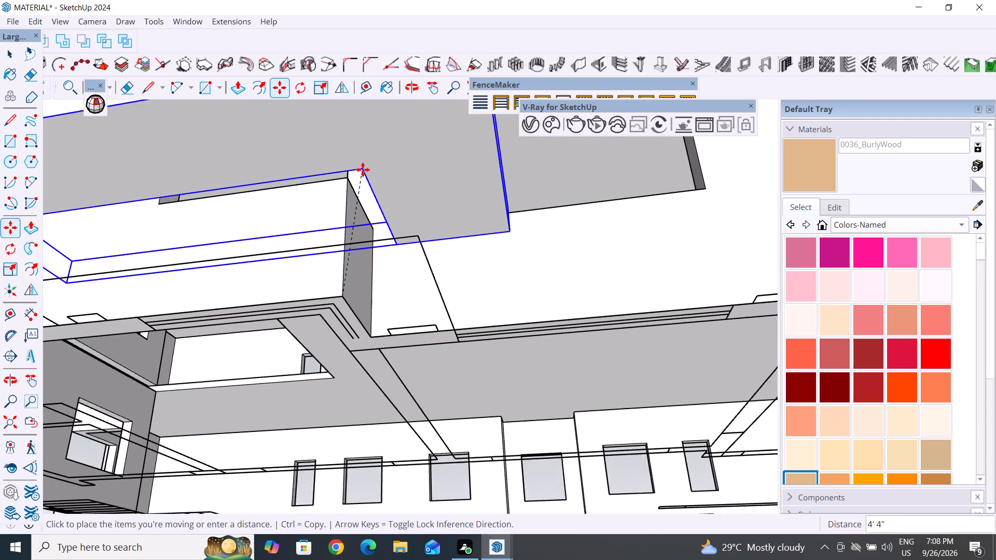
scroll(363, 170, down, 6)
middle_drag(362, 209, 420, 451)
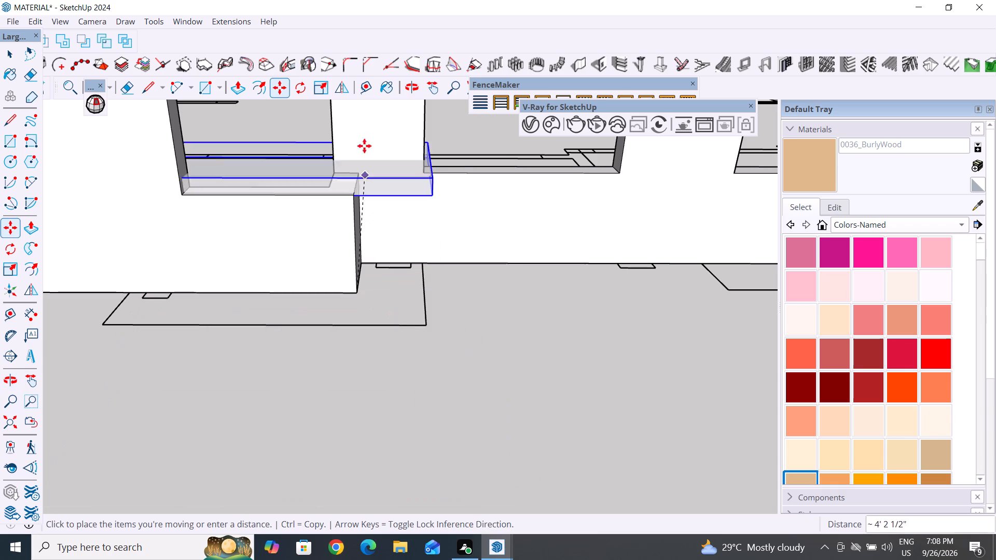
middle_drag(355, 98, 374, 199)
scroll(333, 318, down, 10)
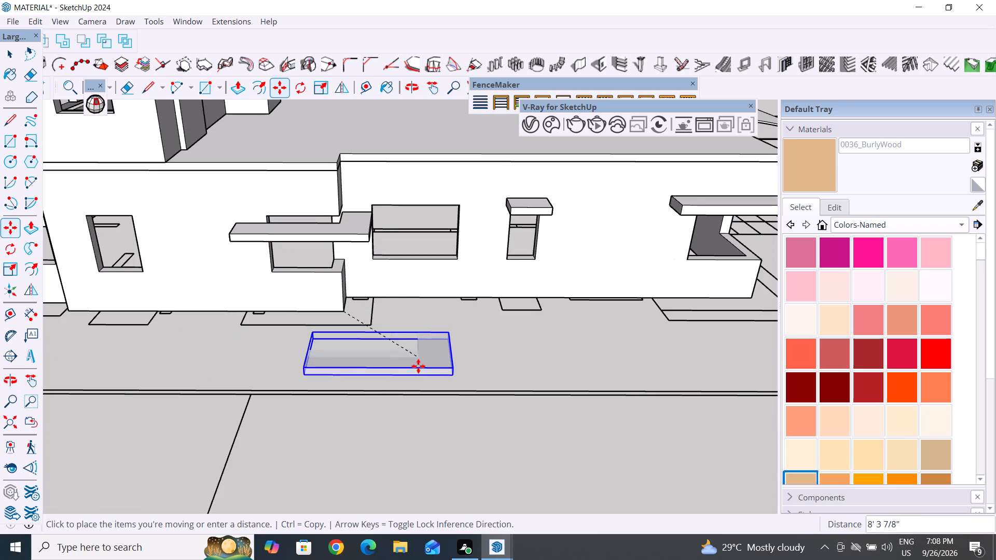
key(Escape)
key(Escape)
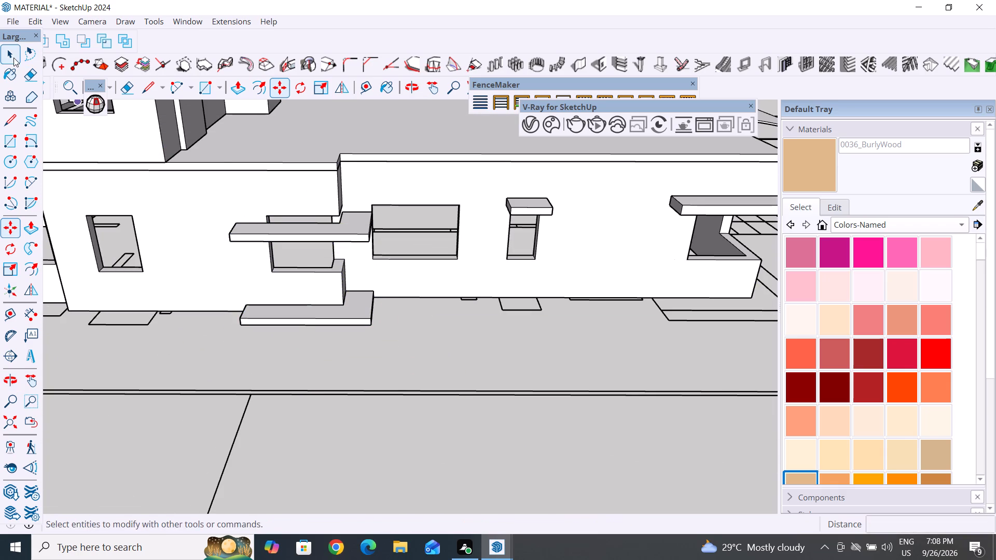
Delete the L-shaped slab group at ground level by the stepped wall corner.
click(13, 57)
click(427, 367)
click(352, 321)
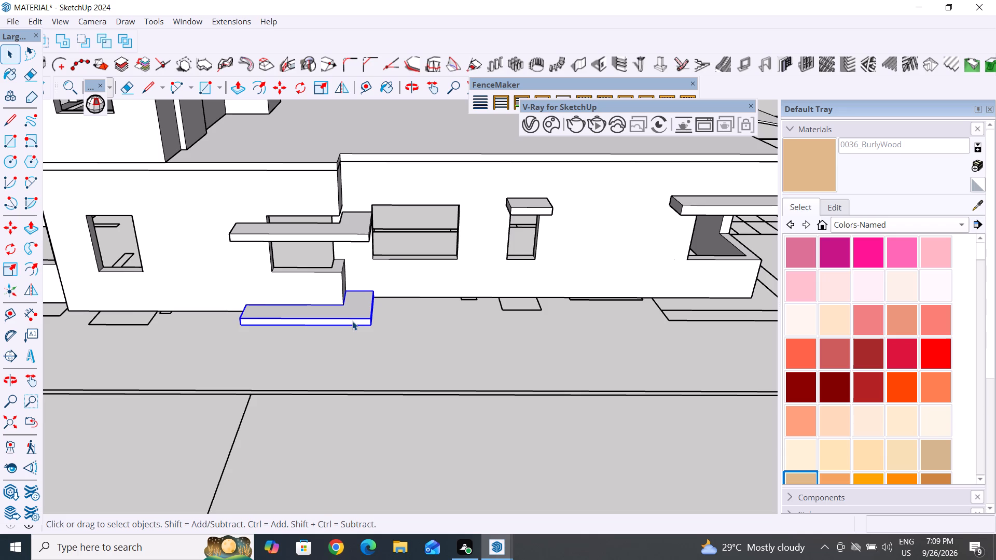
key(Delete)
Move the existing L-shaped canopy at the stepped wall corner vertically up about 11 1/2" to the head of the corner window opening.
scroll(343, 300, up, 4)
click(347, 207)
scroll(428, 276, up, 1)
middle_drag(428, 276, 416, 191)
scroll(420, 459, down, 7)
scroll(347, 372, down, 6)
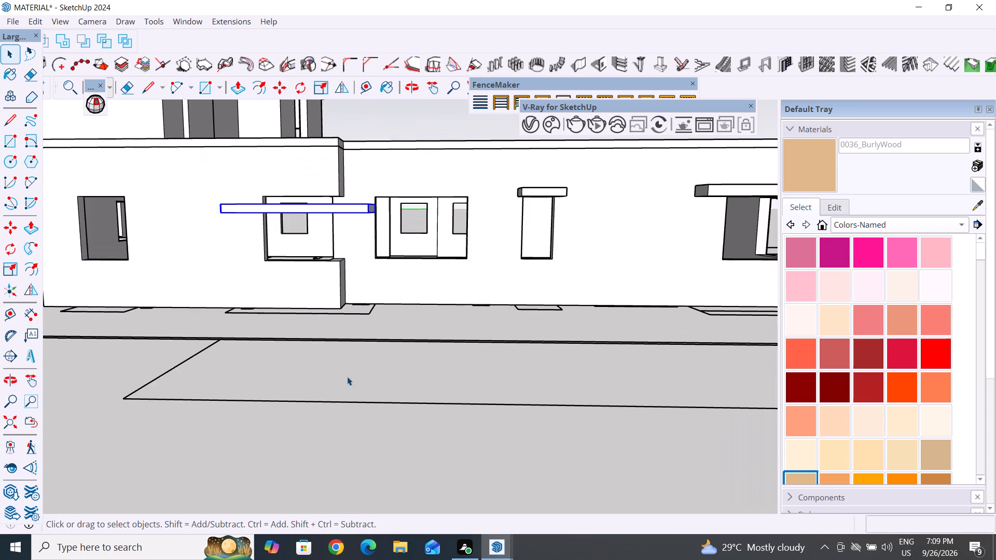
scroll(347, 376, down, 8)
middle_drag(340, 303, 352, 161)
scroll(347, 178, up, 6)
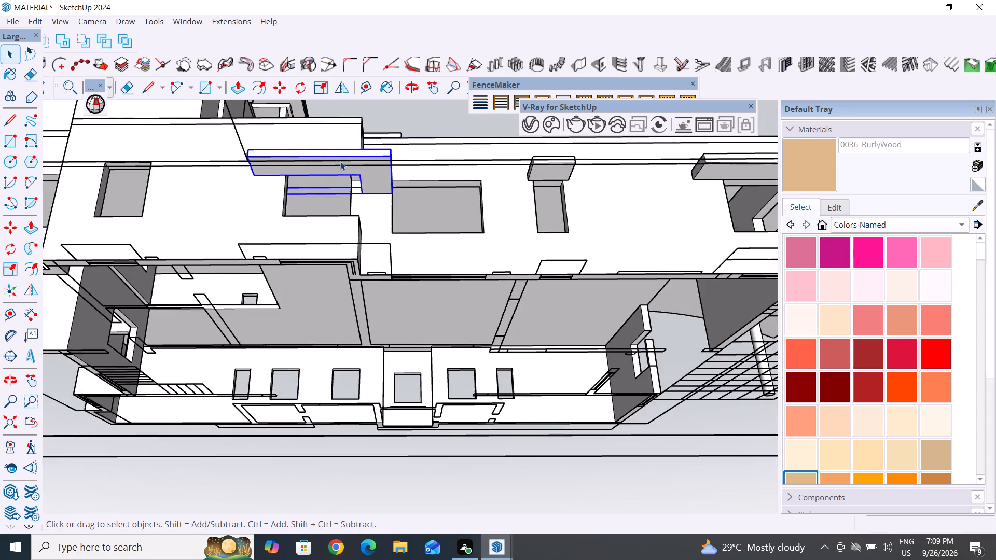
scroll(340, 161, up, 9)
scroll(381, 170, up, 2)
scroll(379, 174, down, 8)
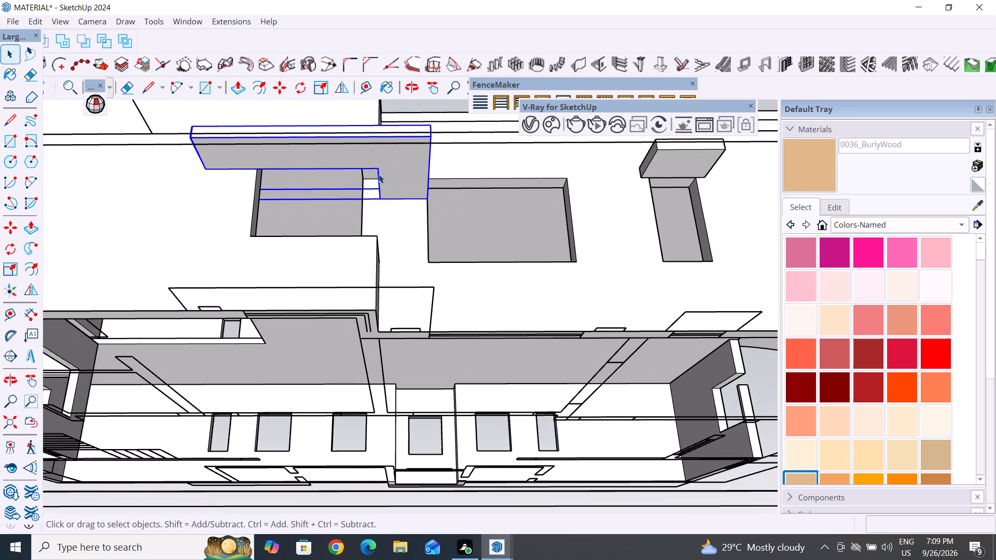
key(m)
click(375, 167)
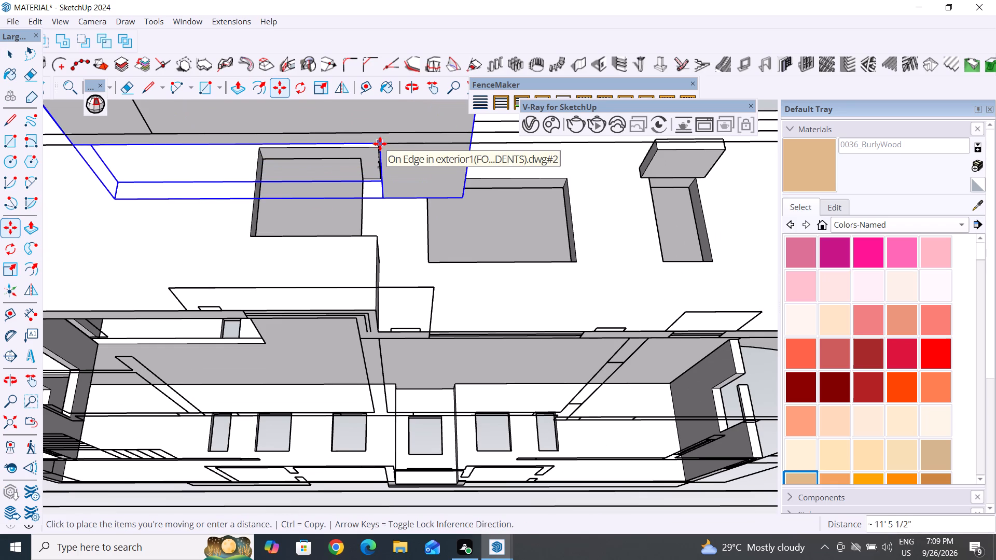
scroll(380, 146, up, 9)
middle_drag(386, 144, 430, 124)
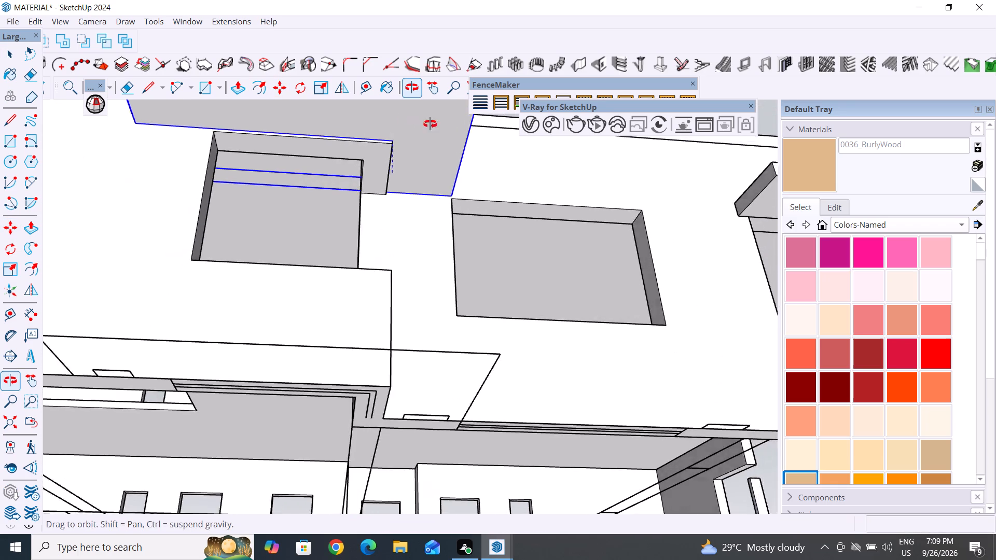
middle_drag(430, 124, 491, 139)
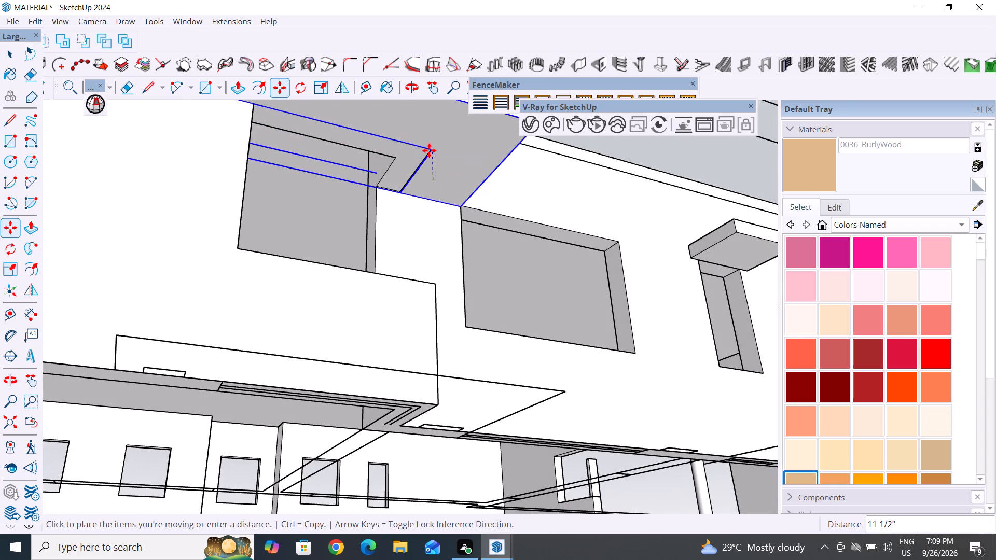
click(429, 150)
Draw a 4' by 2' rectangle over the ground outline below the ground-floor window next to the L-shaped canopy.
scroll(455, 247, down, 6)
middle_drag(542, 254, 393, 372)
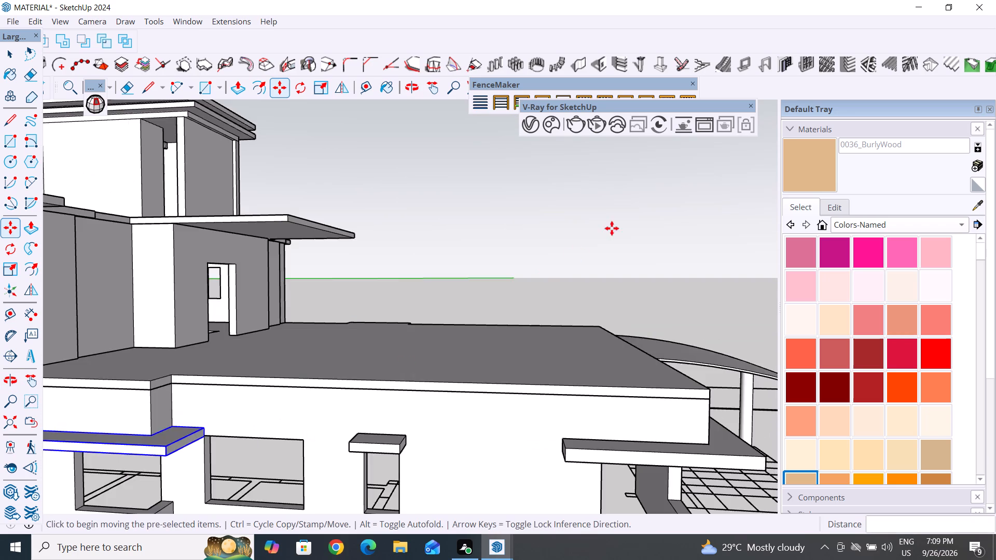
scroll(634, 214, down, 7)
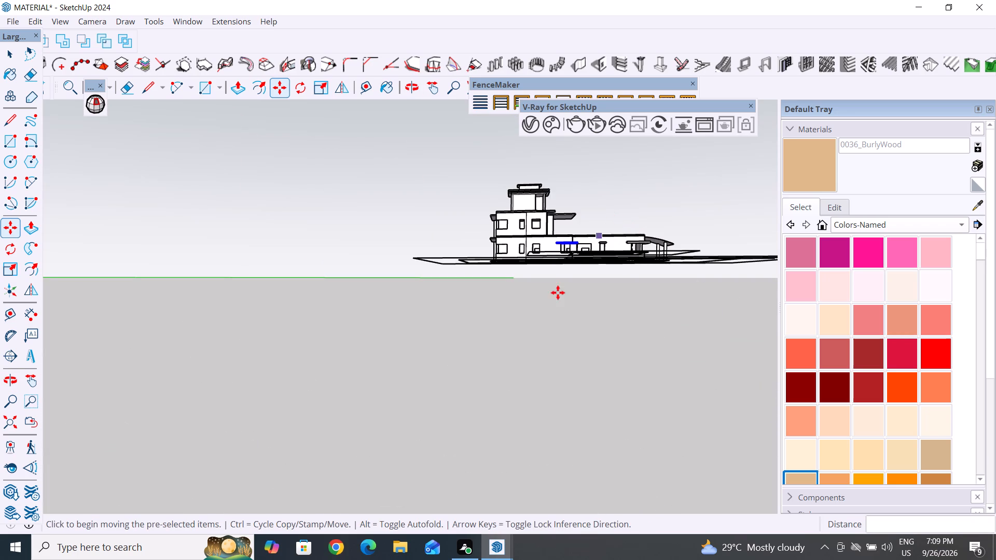
middle_drag(610, 284, 648, 439)
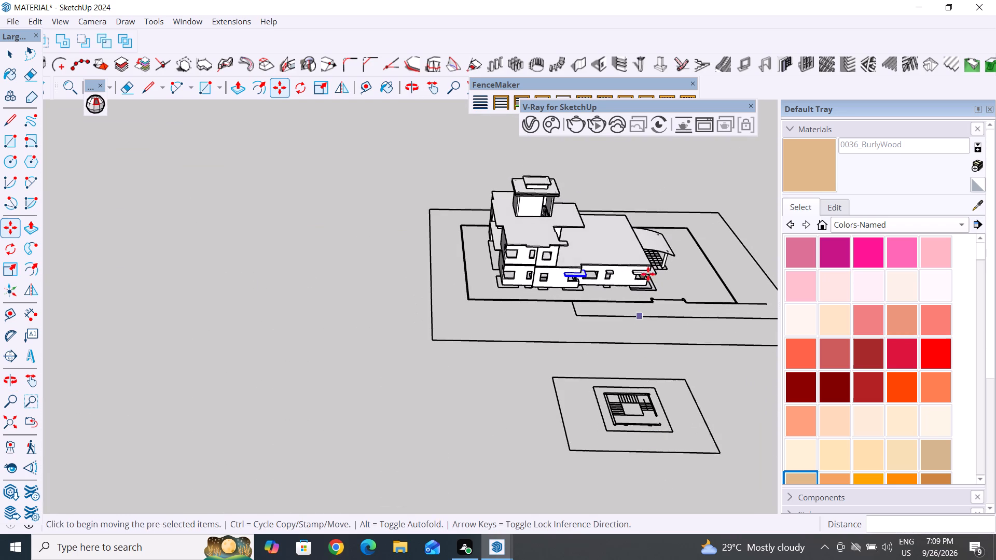
scroll(649, 270, up, 5)
scroll(566, 309, up, 5)
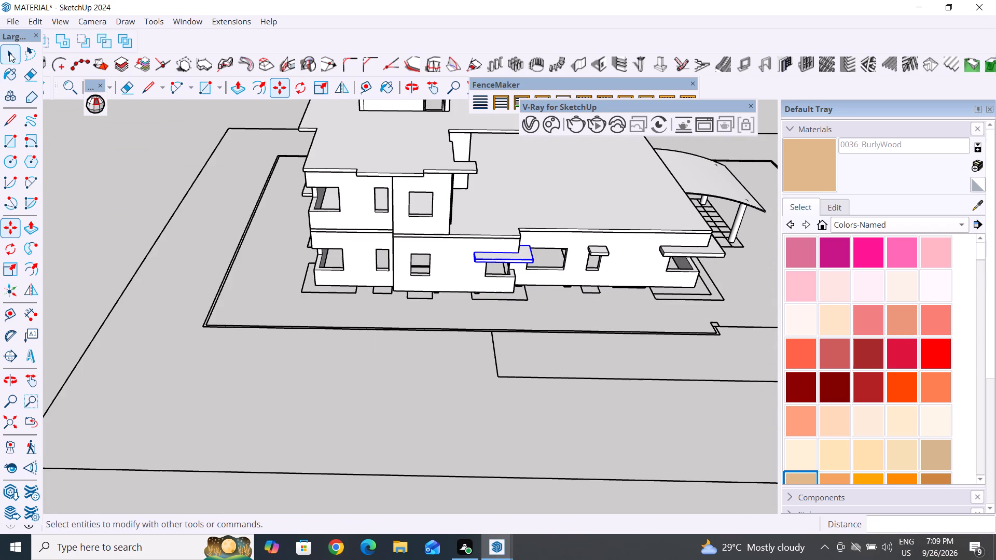
click(9, 53)
click(13, 139)
scroll(466, 328, up, 4)
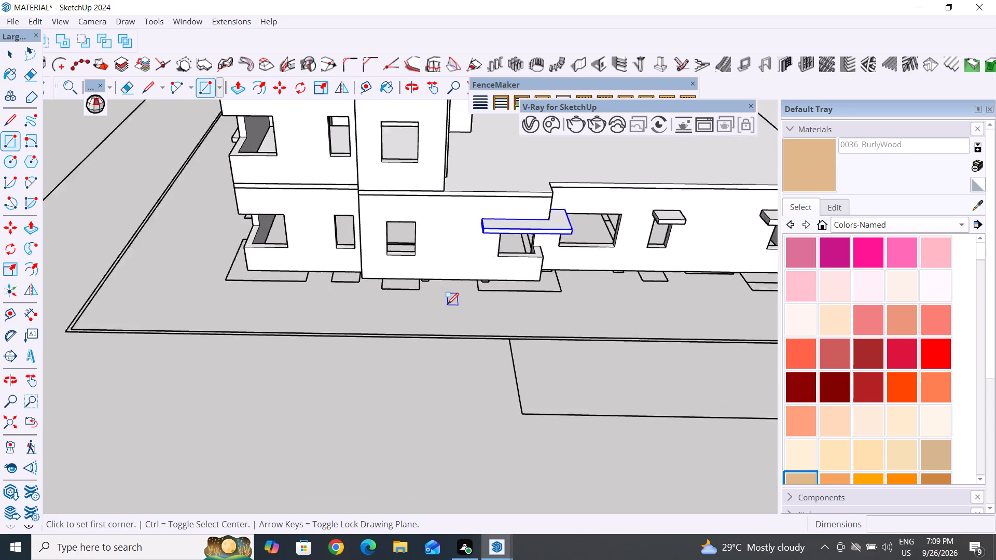
scroll(447, 304, up, 2)
scroll(403, 295, up, 15)
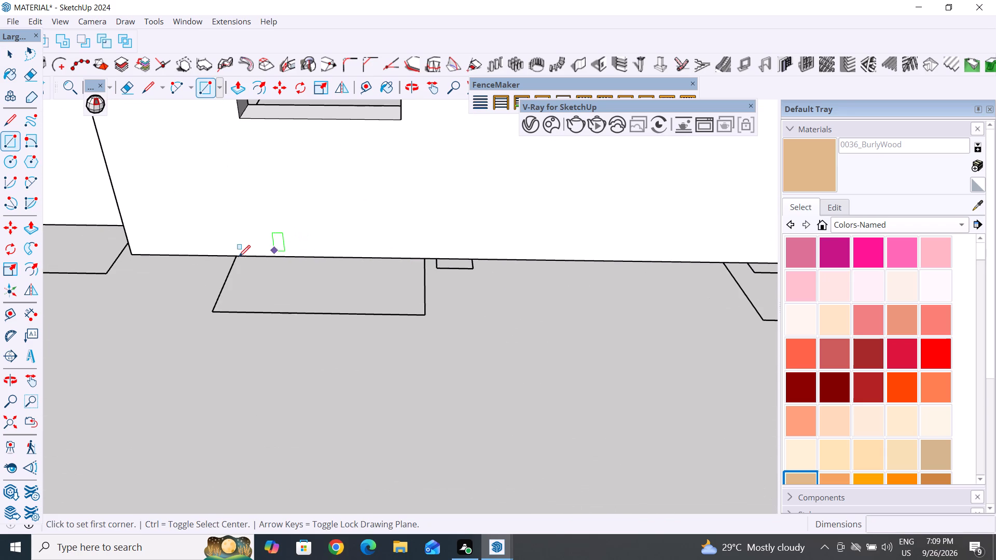
click(234, 257)
click(428, 317)
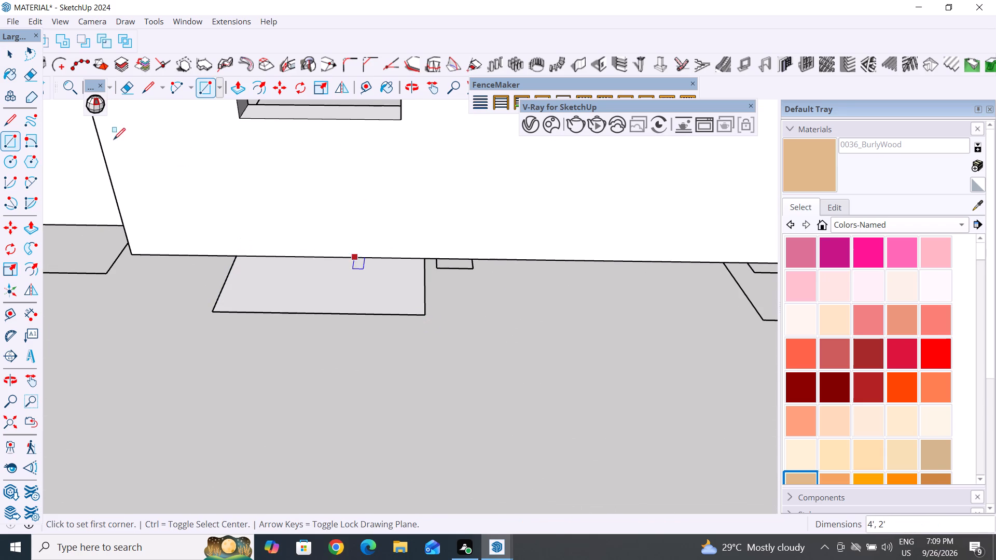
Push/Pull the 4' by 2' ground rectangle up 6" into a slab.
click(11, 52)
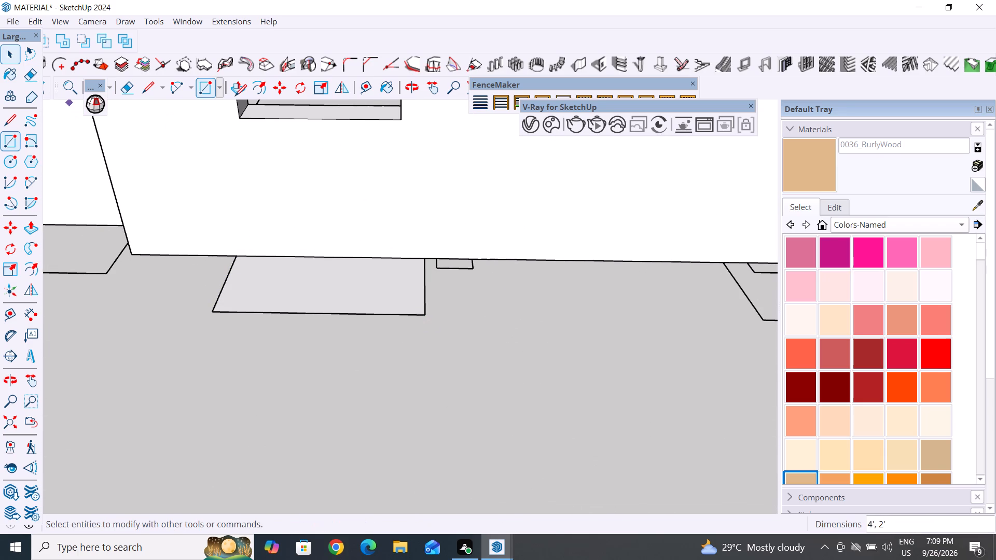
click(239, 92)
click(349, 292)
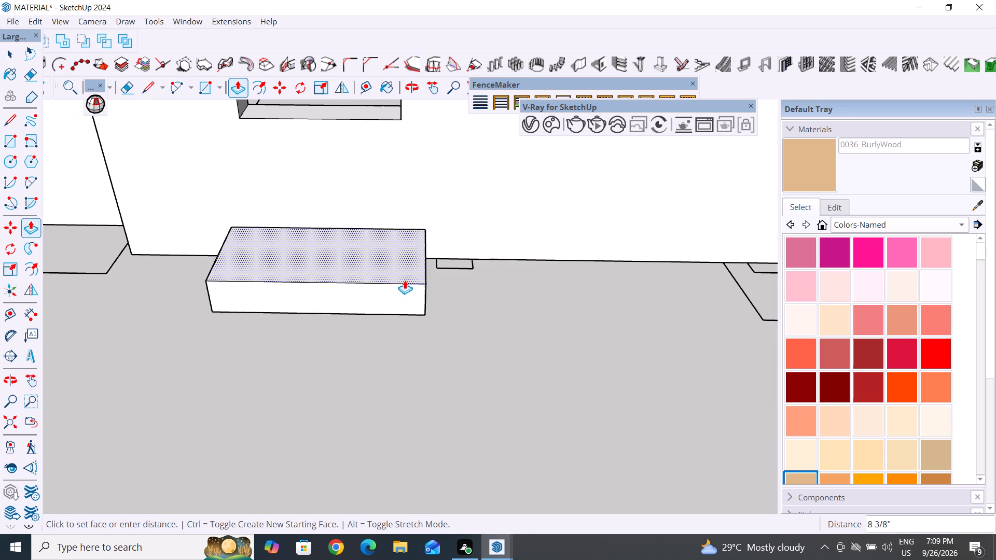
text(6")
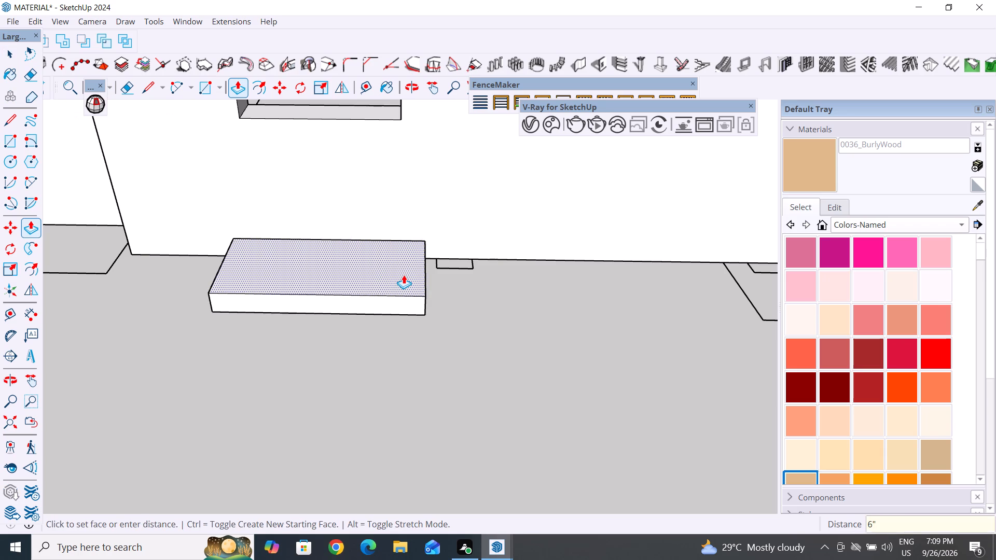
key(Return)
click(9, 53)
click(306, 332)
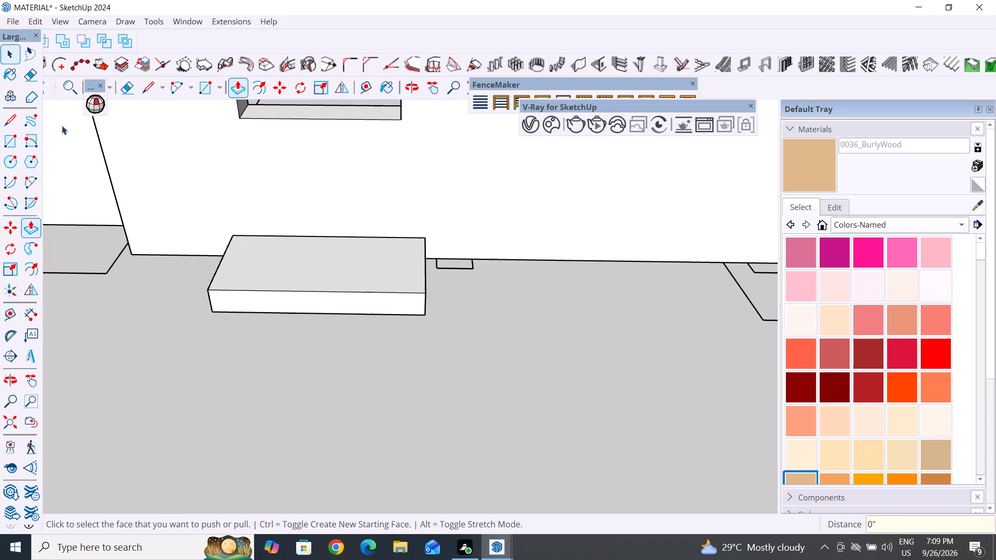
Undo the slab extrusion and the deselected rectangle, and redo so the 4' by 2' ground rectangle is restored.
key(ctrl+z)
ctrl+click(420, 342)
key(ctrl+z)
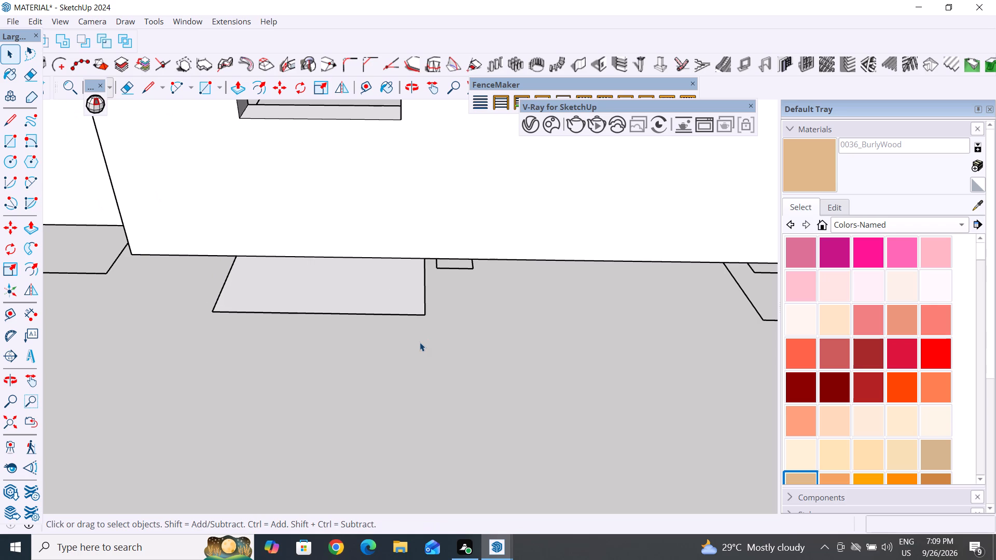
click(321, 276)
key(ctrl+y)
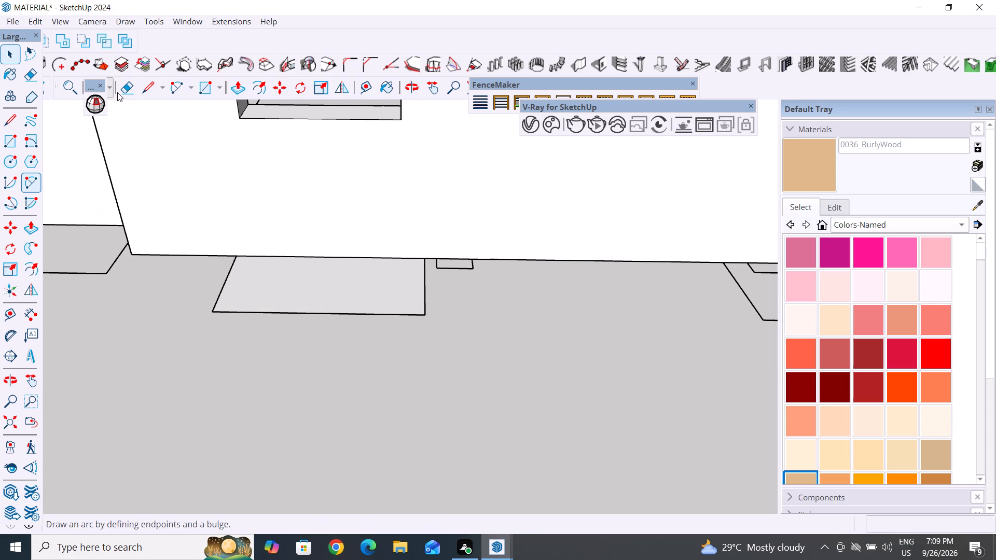
Push/Pull the 4' by 2' ground rectangle up 6" into a slab.
click(244, 89)
click(352, 284)
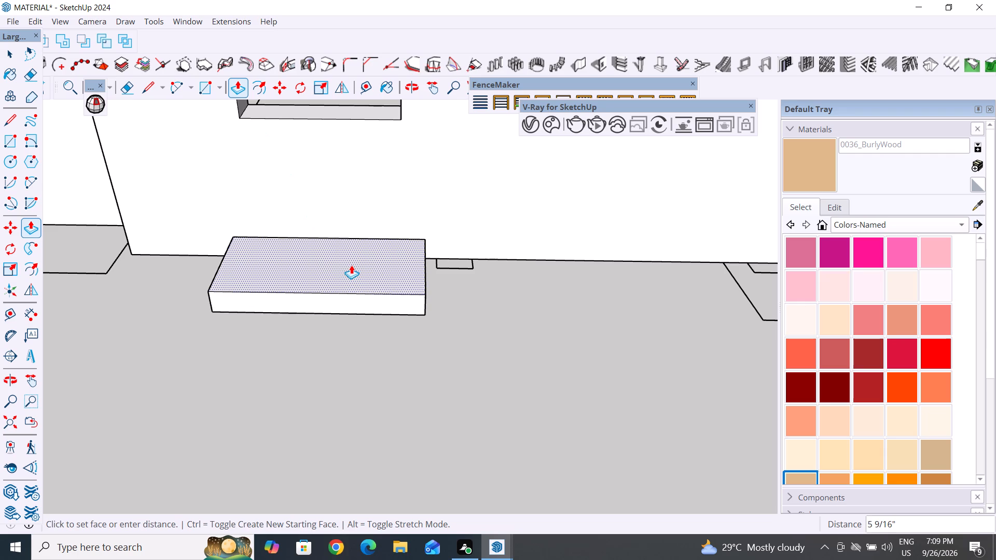
text(6")
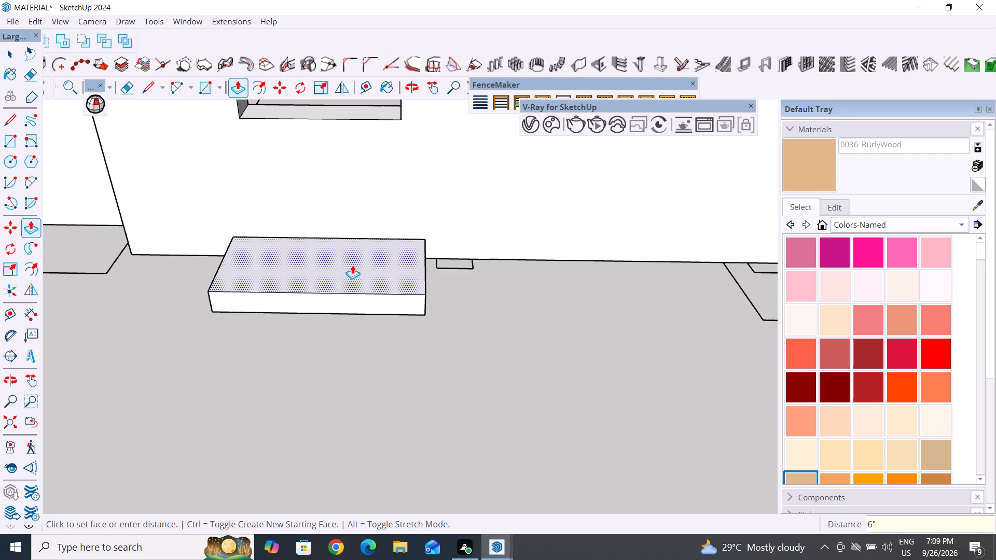
key(Return)
Select the whole 4' by 2' slab and make it a group.
click(15, 53)
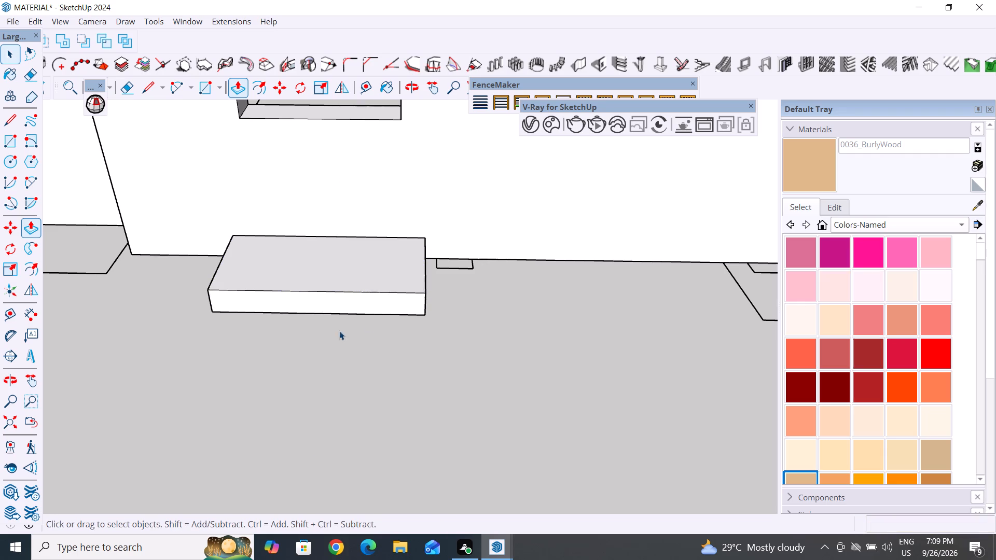
triple_click(382, 294)
click(382, 294)
right_click(382, 294)
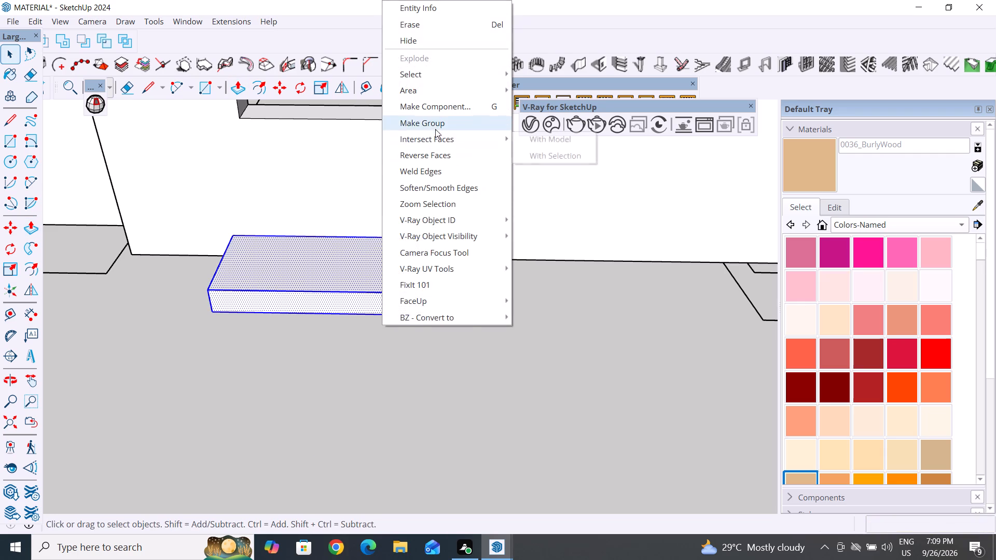
click(435, 129)
Move the slab group vertically up about 7' 2 1/2" to just above the window opening.
middle_drag(340, 332, 678, 205)
middle_drag(363, 400, 358, 416)
scroll(360, 409, down, 3)
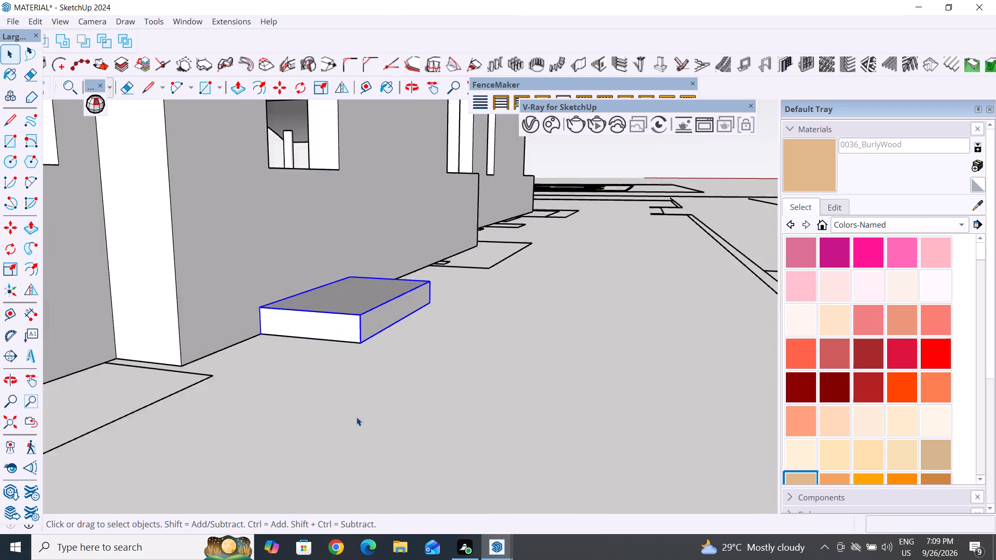
scroll(356, 417, down, 13)
middle_drag(354, 403, 355, 378)
scroll(349, 324, down, 5)
scroll(346, 321, up, 7)
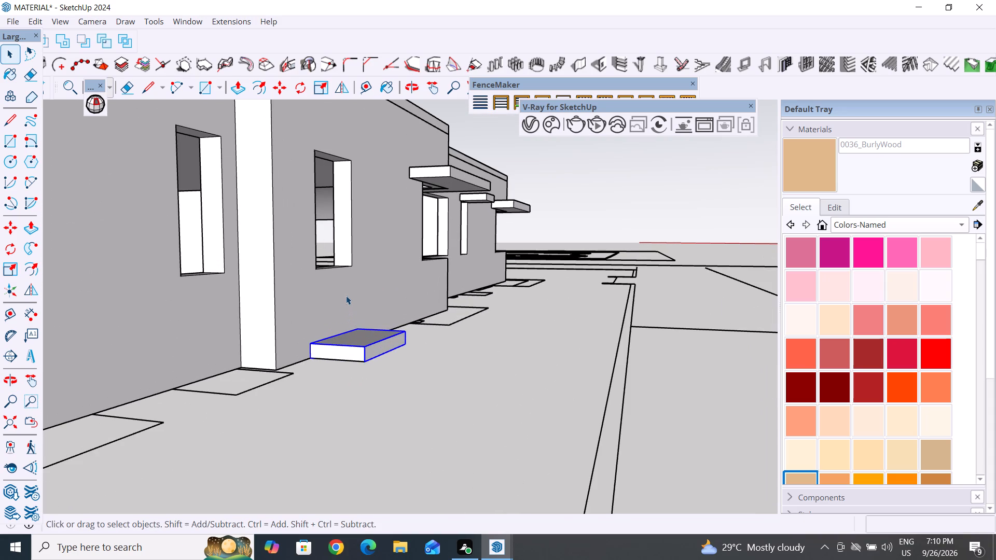
key(m)
scroll(317, 357, up, 5)
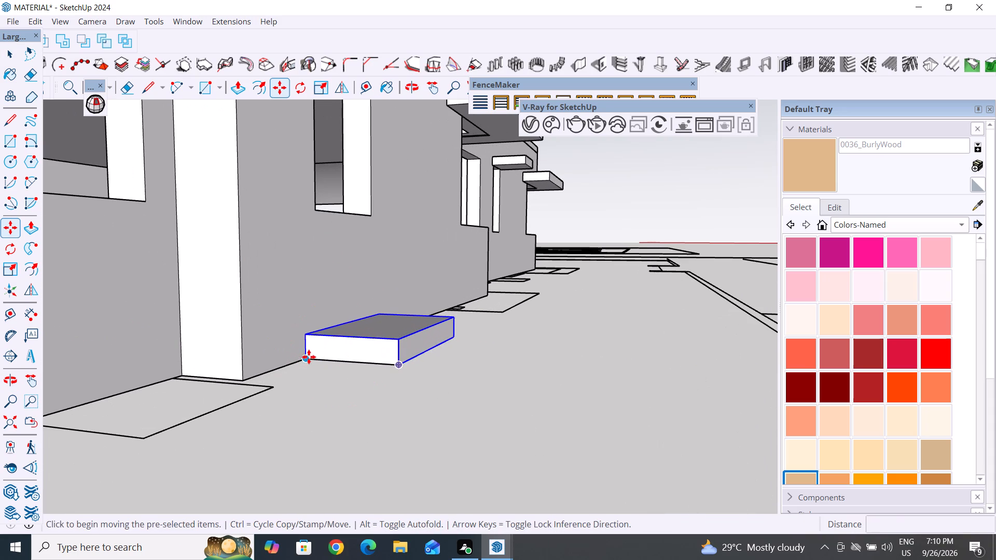
click(309, 357)
scroll(296, 187, down, 6)
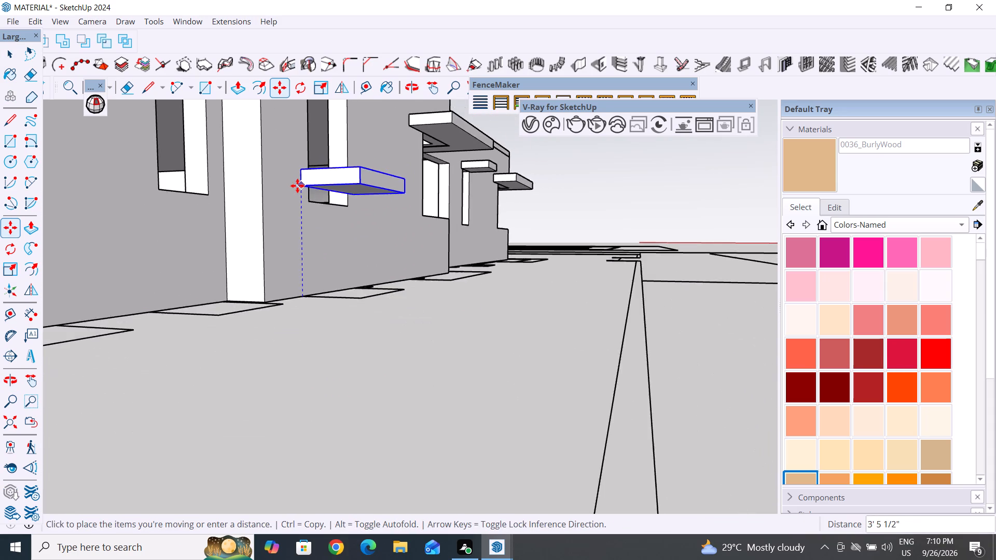
scroll(297, 186, down, 6)
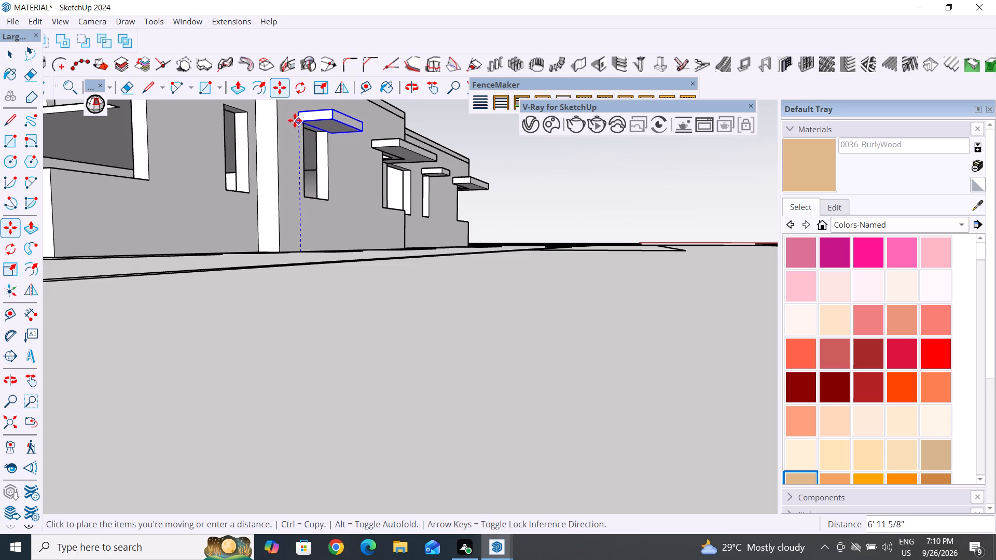
click(295, 117)
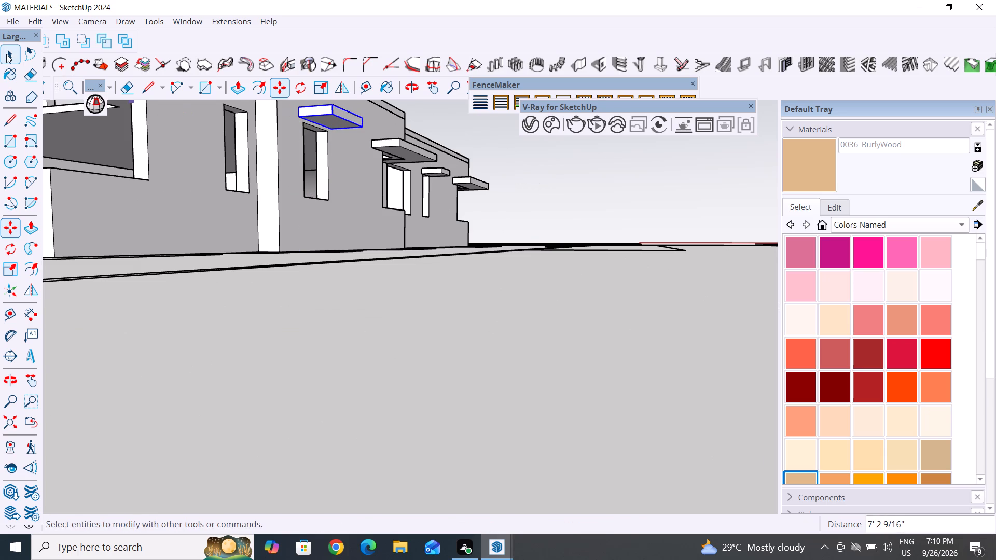
Move the slab group down from its bottom wall-side edge to the top corner of the window opening, level with the head.
click(6, 54)
scroll(424, 461, down, 4)
scroll(381, 513, down, 7)
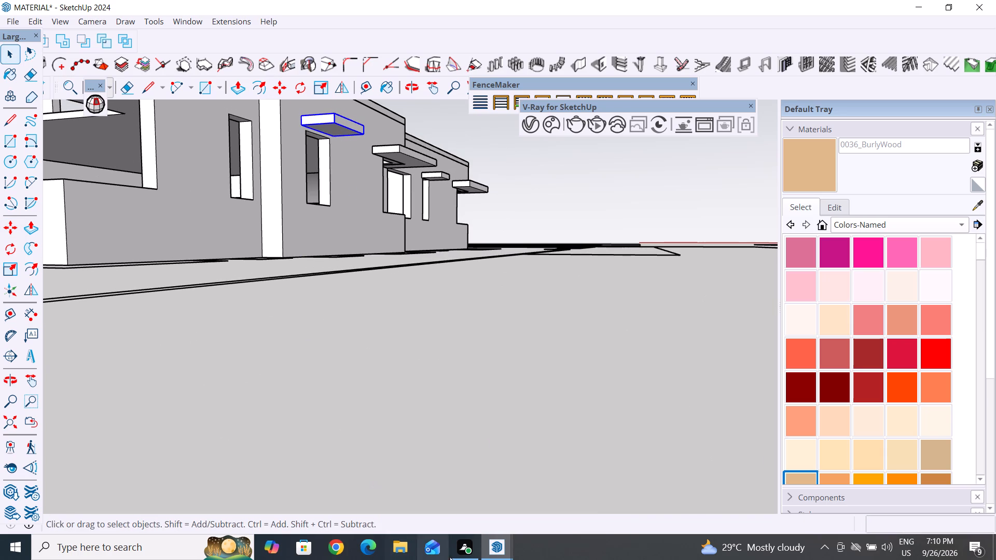
scroll(407, 344, down, 5)
scroll(287, 408, down, 20)
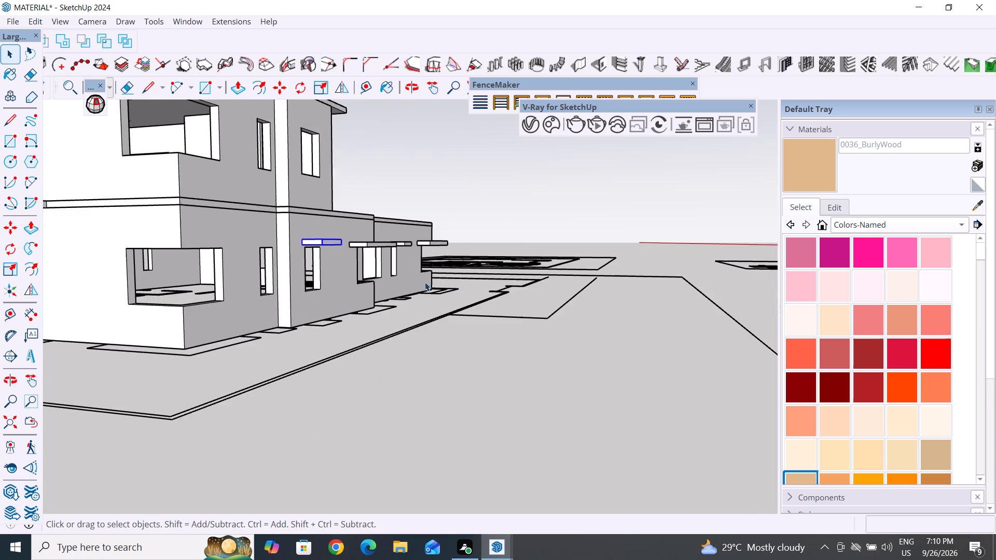
scroll(422, 450, down, 6)
middle_drag(503, 450, 361, 468)
scroll(258, 227, up, 7)
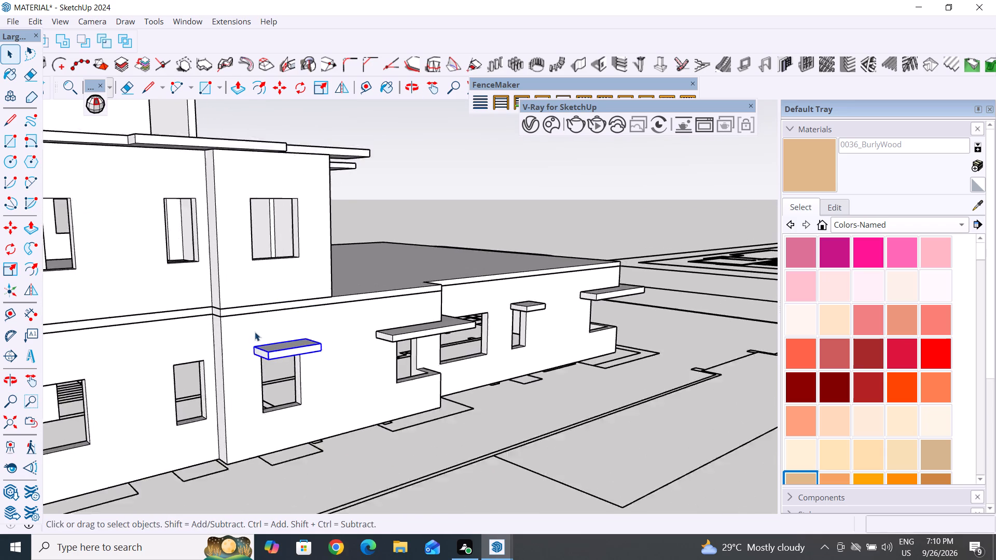
scroll(255, 332, up, 2)
middle_drag(268, 327, 255, 234)
scroll(248, 247, up, 15)
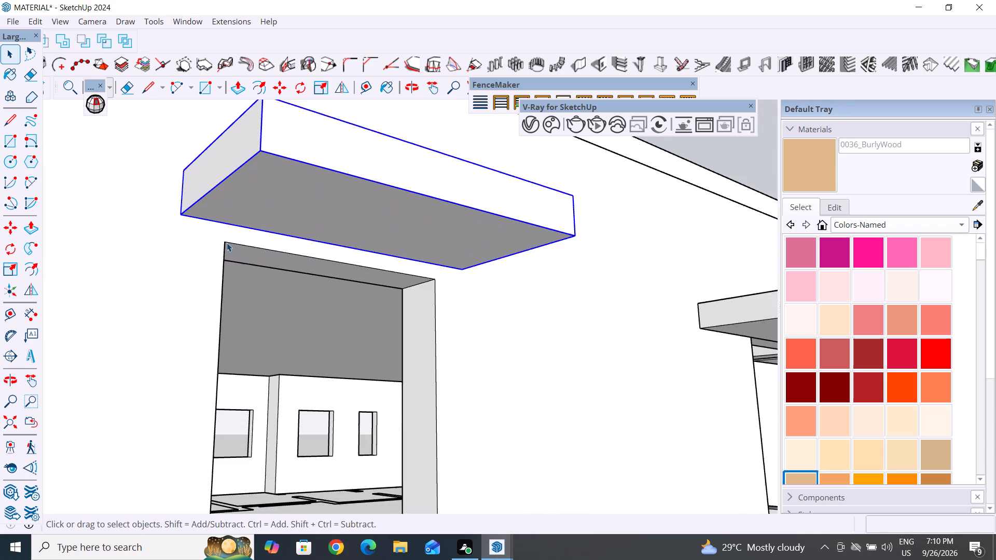
scroll(227, 243, up, 4)
key(m)
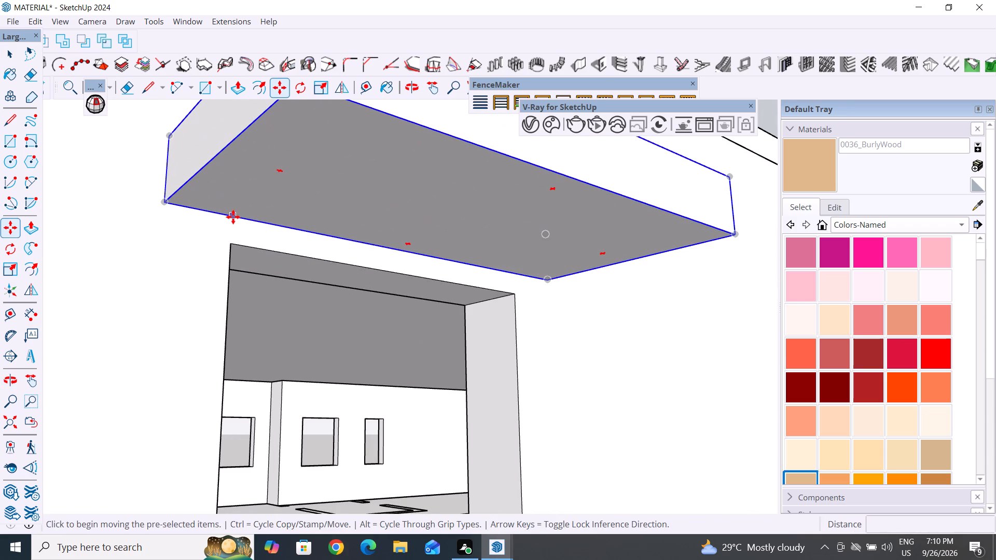
click(233, 217)
click(229, 242)
Draw a 2' deep rectangle over the canopy outline on the ground below the narrow window beside the wall corner.
scroll(514, 304, down, 16)
middle_drag(585, 358, 516, 369)
scroll(649, 232, down, 7)
middle_drag(690, 186, 605, 310)
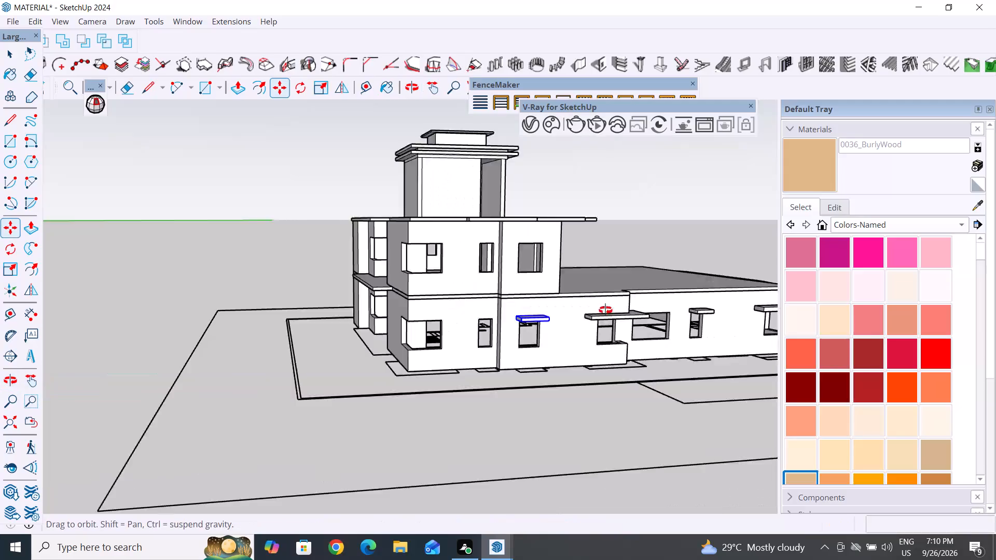
middle_drag(605, 310, 525, 417)
scroll(552, 274, down, 6)
scroll(472, 372, up, 6)
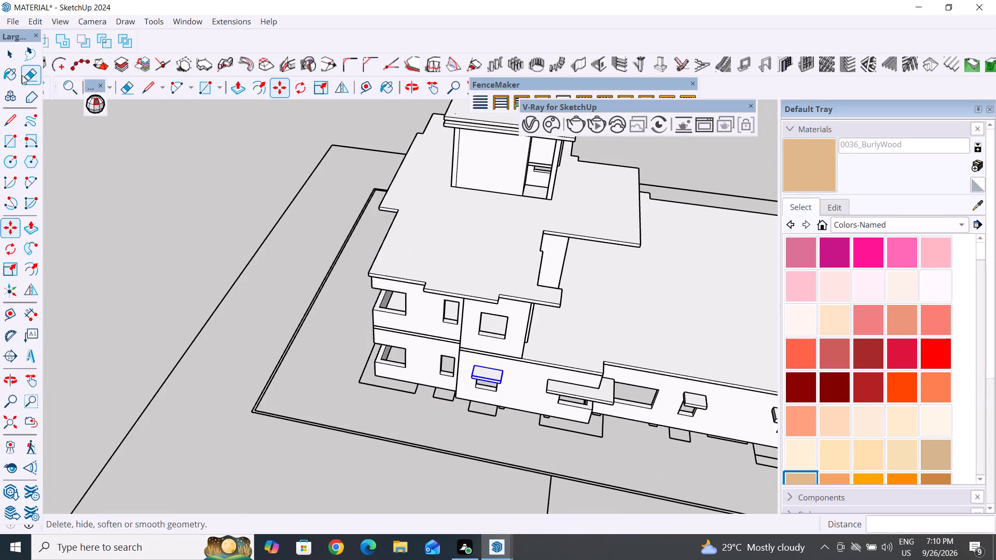
click(9, 61)
scroll(415, 403, up, 6)
middle_drag(489, 426, 634, 412)
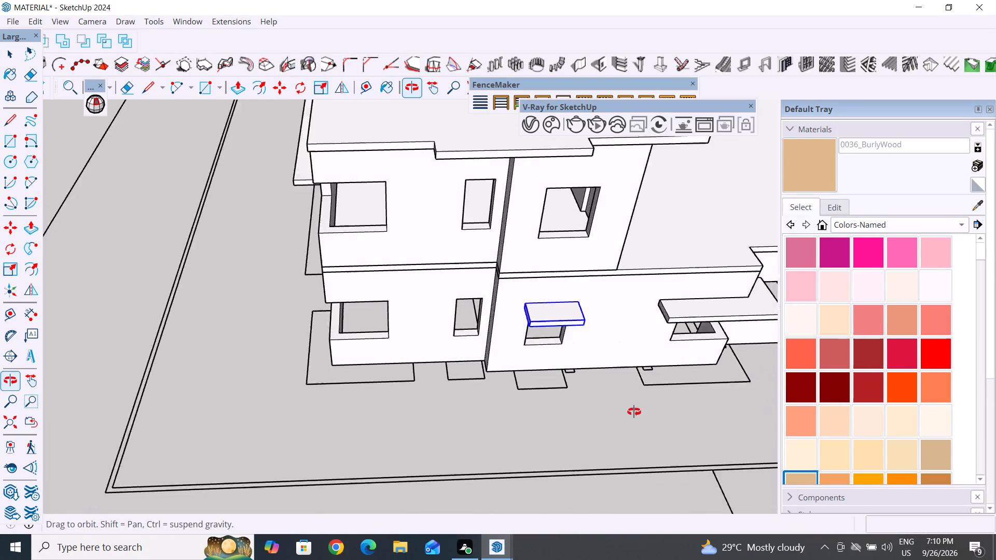
middle_drag(634, 412, 639, 409)
scroll(530, 364, up, 9)
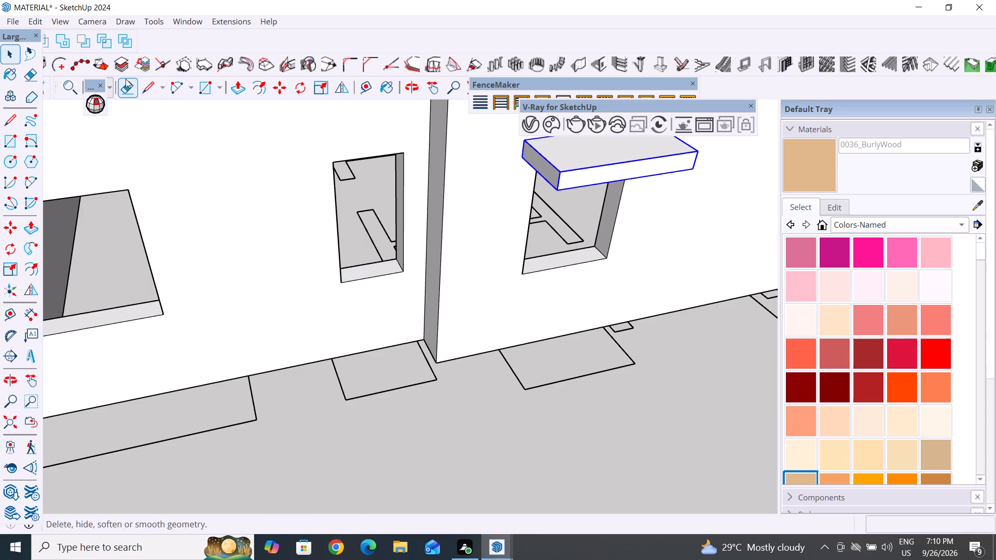
click(5, 141)
scroll(351, 333, up, 3)
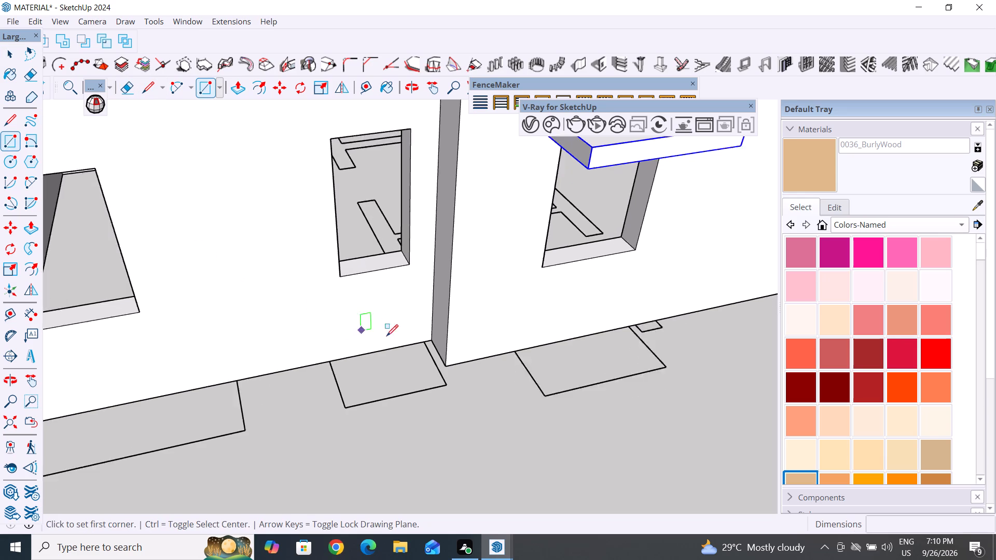
scroll(386, 336, up, 1)
click(439, 342)
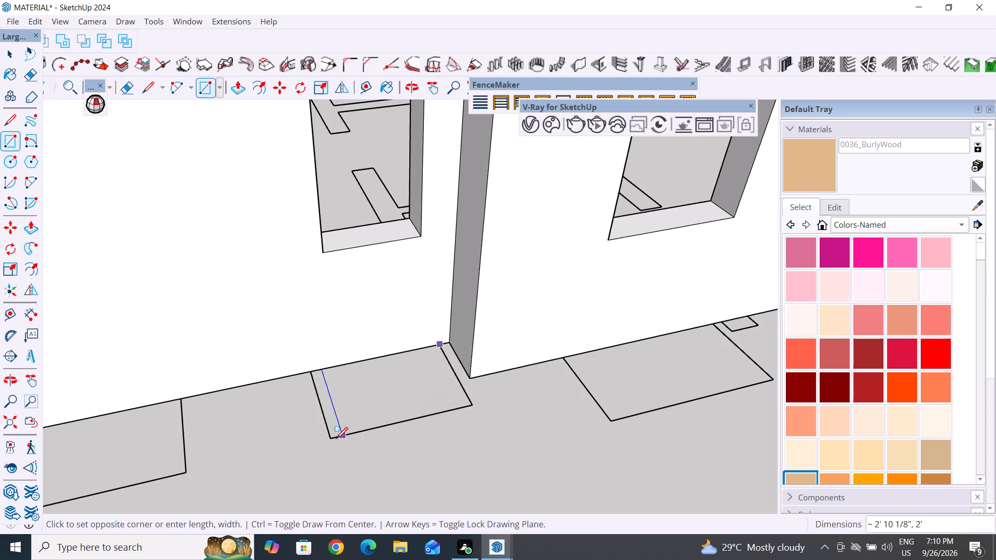
click(332, 440)
Push/Pull the new ground rectangle up 6" into a slab.
click(7, 60)
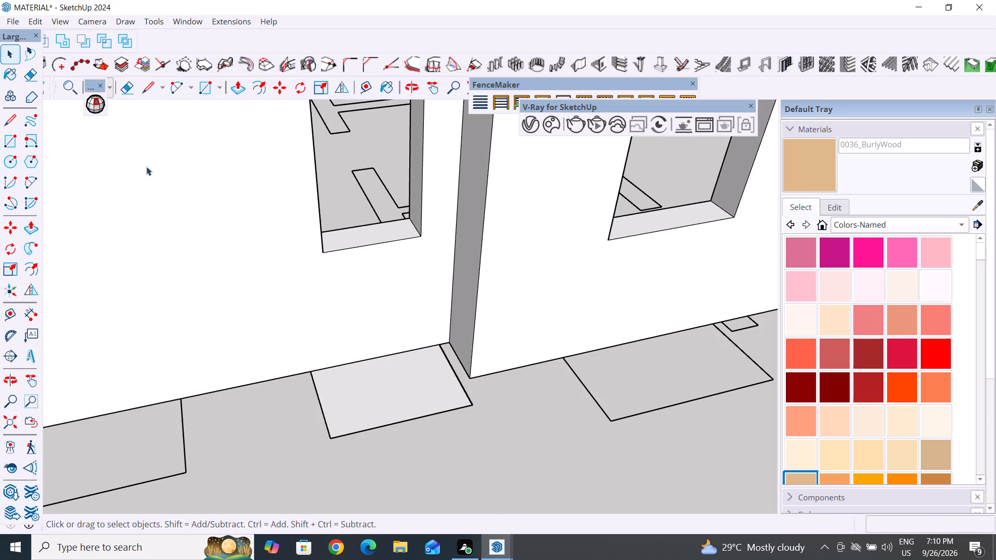
click(232, 92)
click(243, 85)
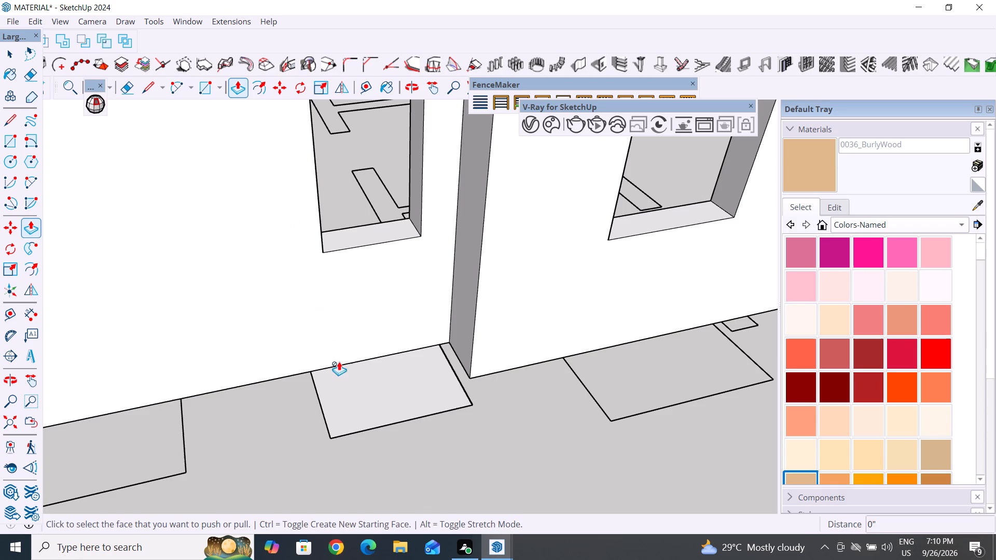
click(364, 398)
text(6")
key(Return)
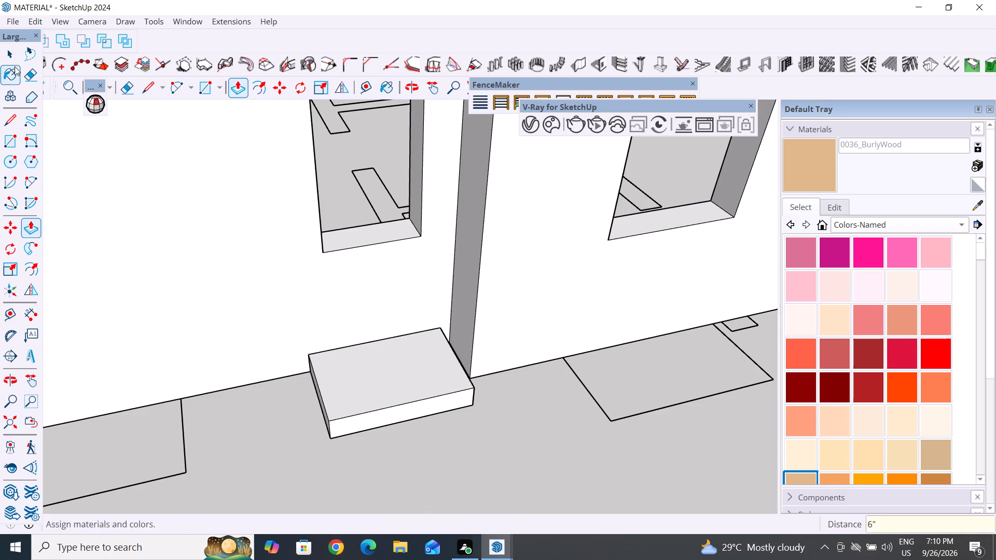
Select the whole new slab and make it a group.
click(11, 51)
triple_click(392, 415)
right_click(392, 415)
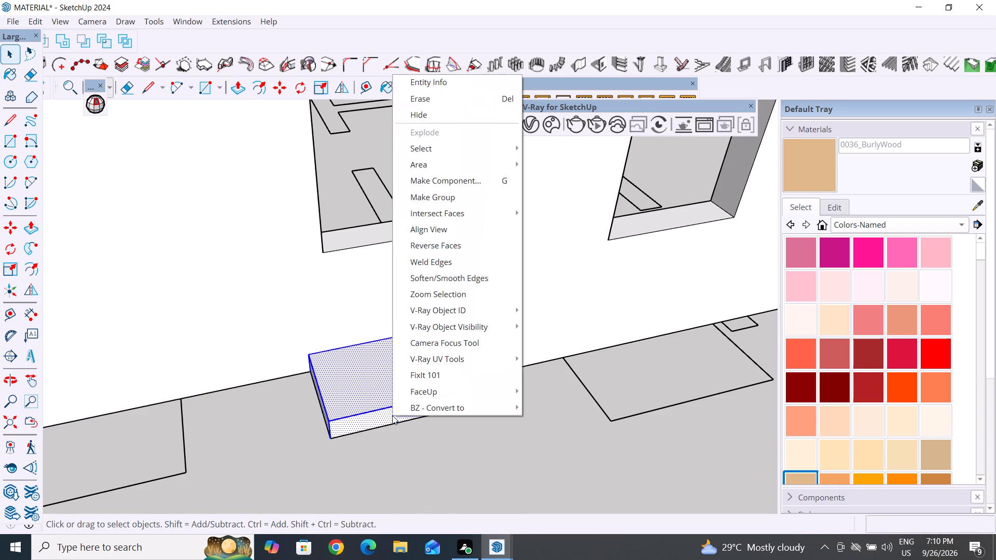
click(446, 197)
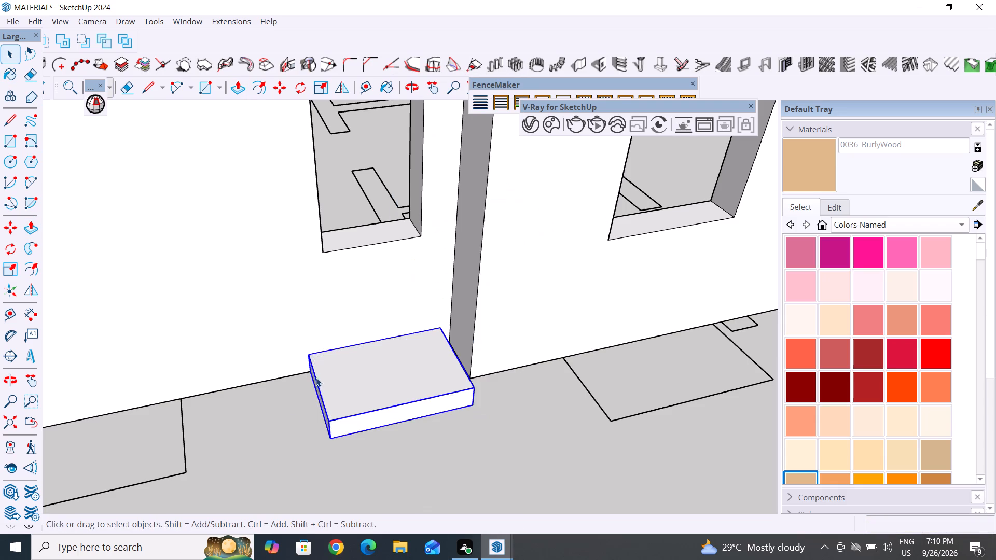
Move the slab group vertically up about 7' 6 7/16" to just above the narrow window opening.
middle_drag(305, 462, 412, 296)
scroll(331, 461, up, 4)
middle_drag(460, 500, 501, 380)
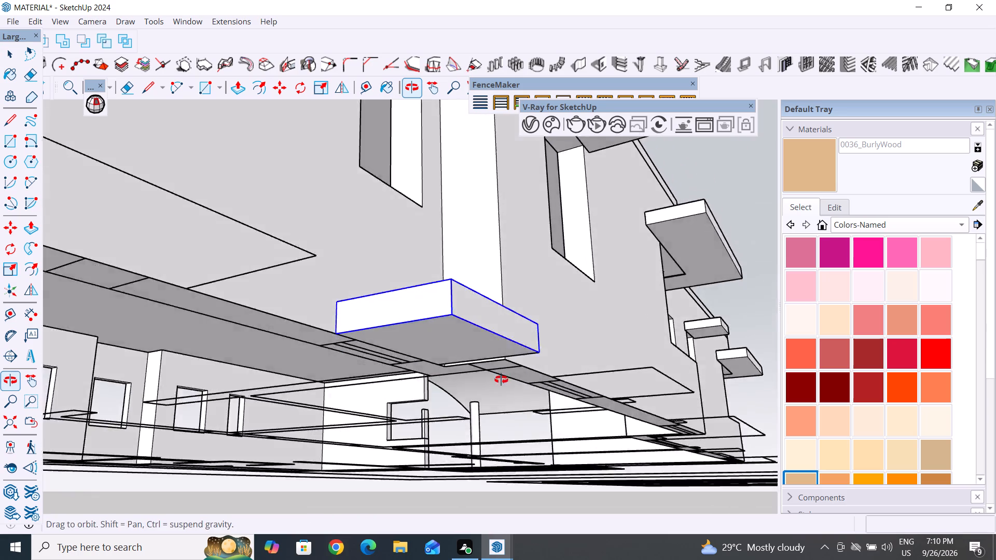
middle_drag(501, 380, 475, 344)
key(m)
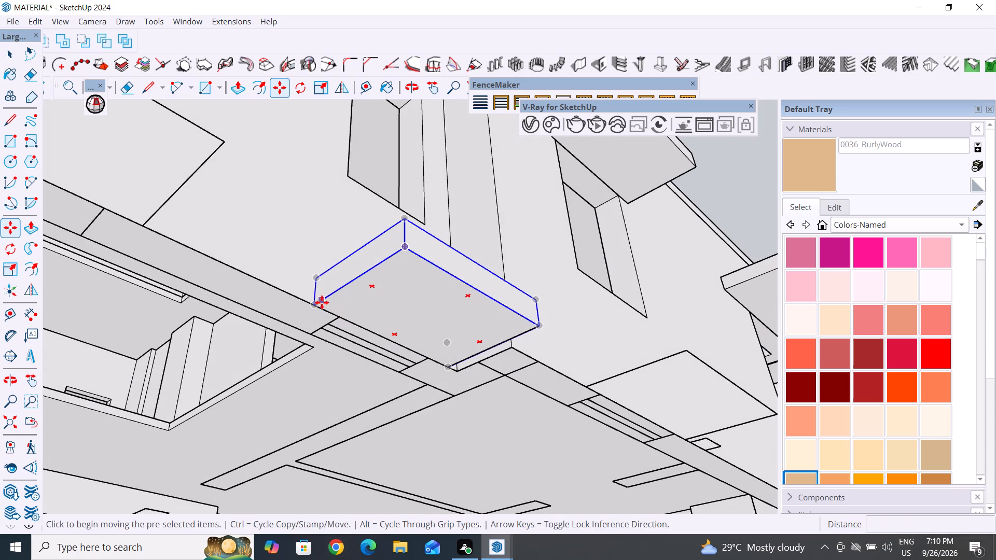
click(317, 303)
scroll(318, 153, down, 17)
middle_drag(317, 155, 367, 235)
middle_drag(406, 236, 359, 310)
scroll(395, 247, up, 11)
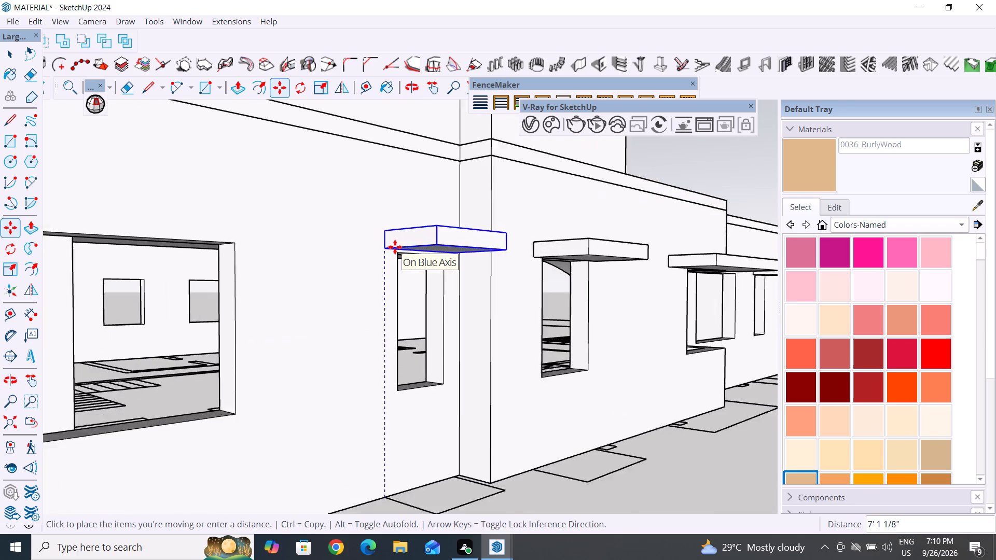
scroll(395, 247, up, 2)
click(381, 228)
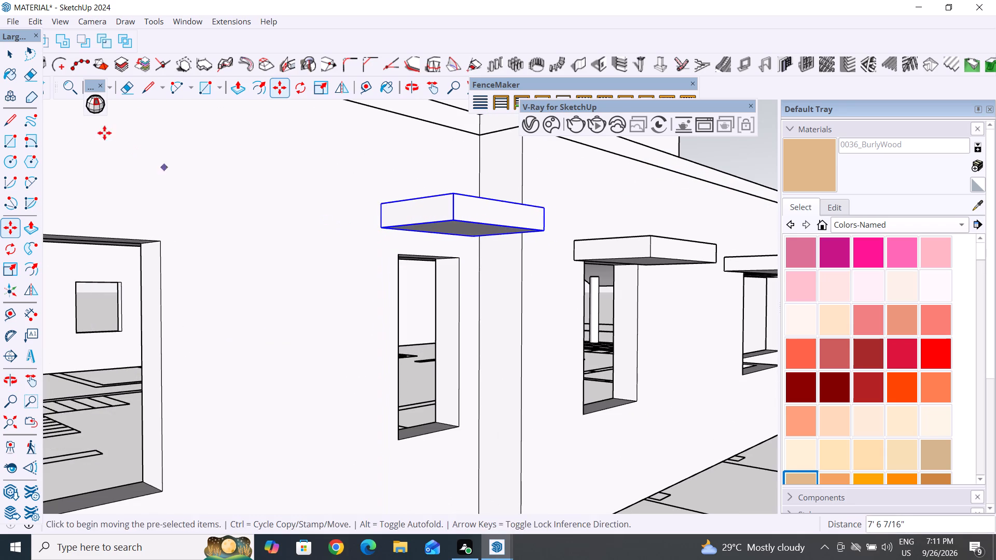
click(4, 54)
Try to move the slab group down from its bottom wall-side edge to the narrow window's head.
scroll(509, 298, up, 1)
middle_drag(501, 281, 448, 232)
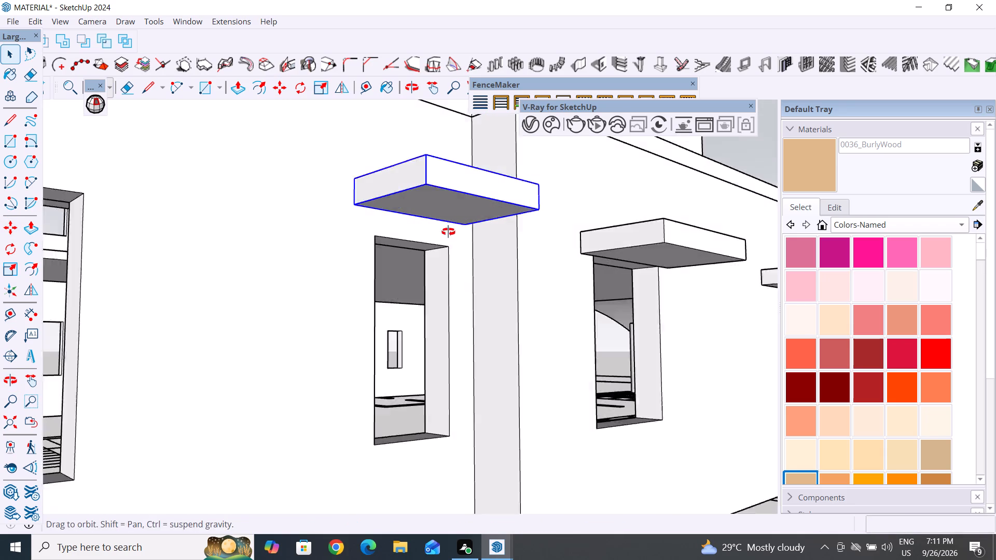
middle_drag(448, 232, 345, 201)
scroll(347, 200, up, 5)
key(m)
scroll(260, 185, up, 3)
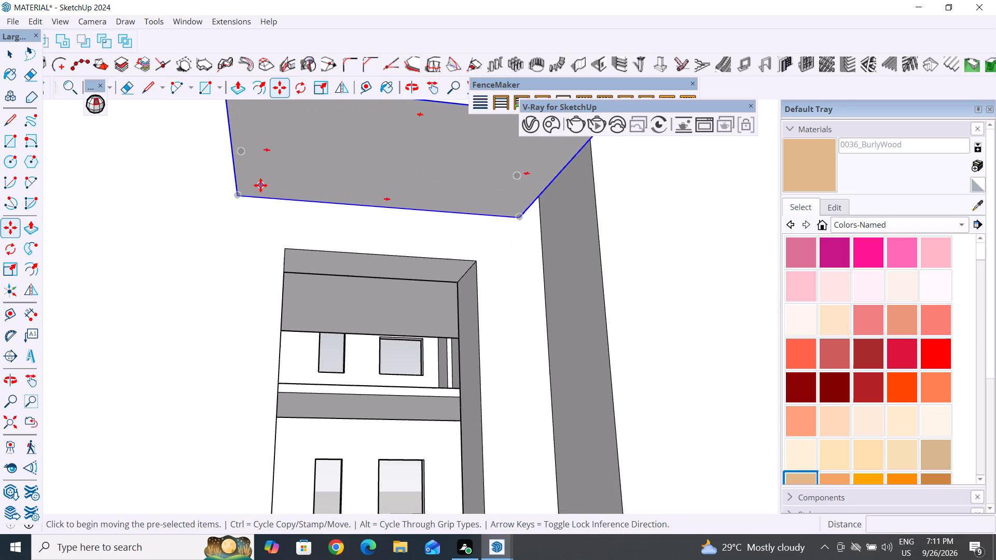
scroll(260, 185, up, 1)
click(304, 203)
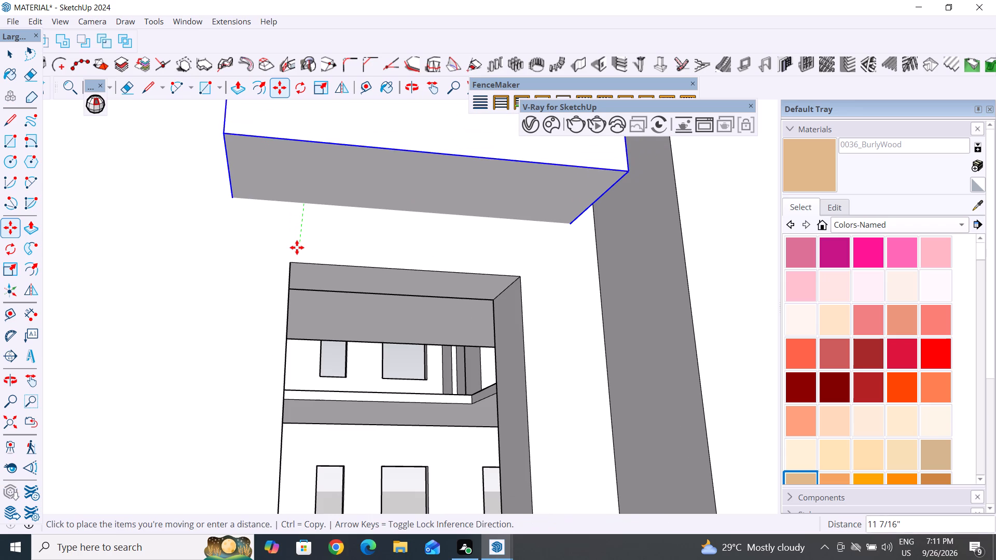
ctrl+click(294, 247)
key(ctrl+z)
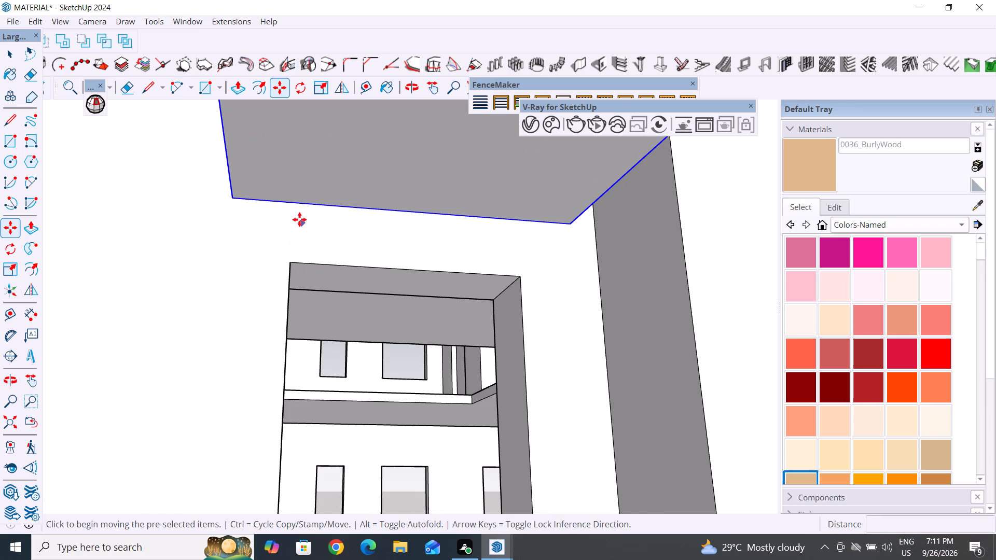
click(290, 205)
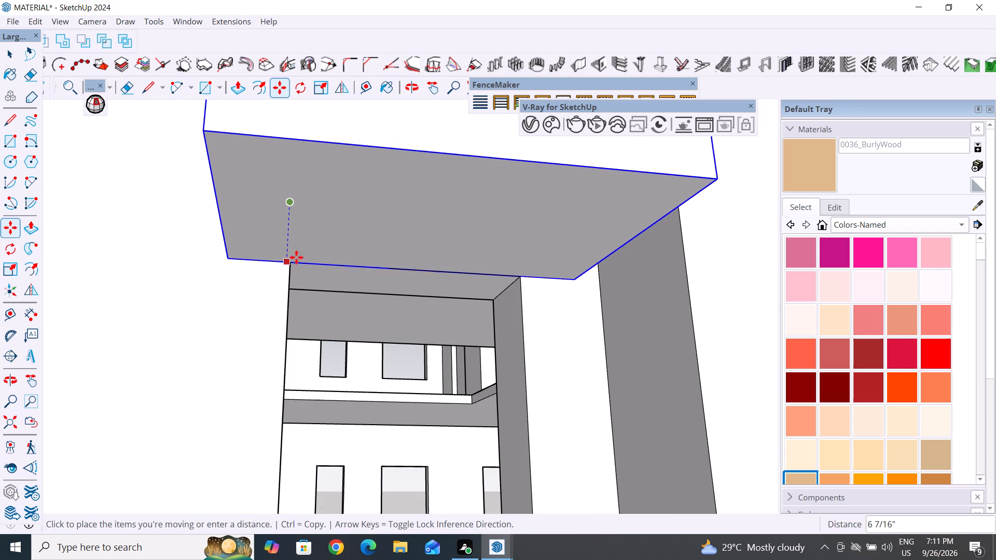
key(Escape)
Move the slab group down about 6 7/16" from its bottom wall-side edge to the narrow opening's top corner, level with the head.
middle_drag(561, 260, 540, 222)
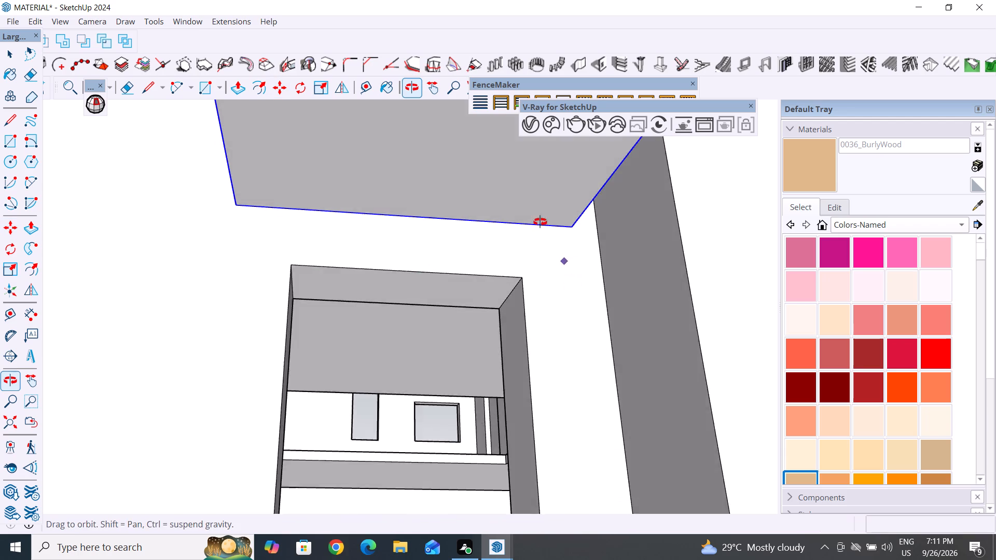
middle_drag(540, 222, 513, 93)
scroll(515, 257, up, 4)
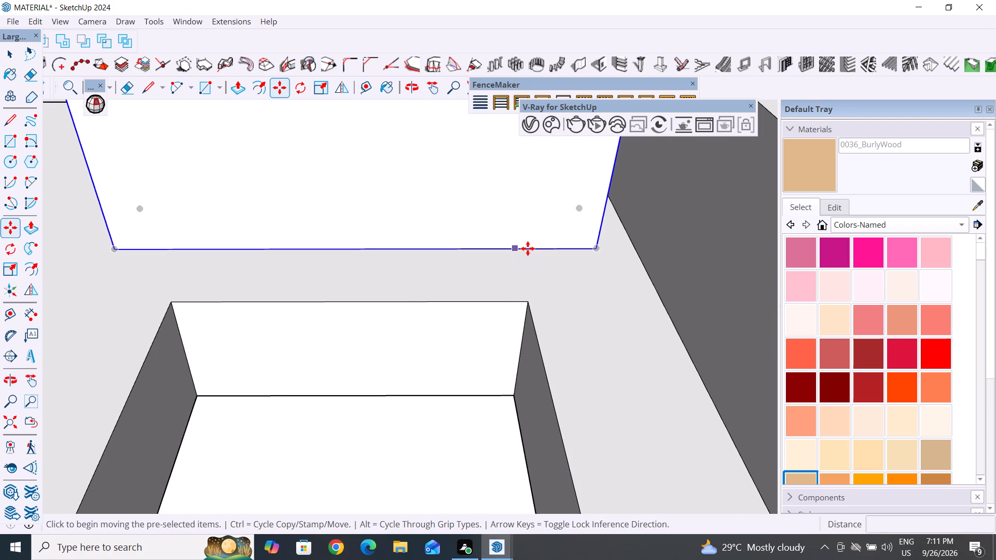
click(521, 249)
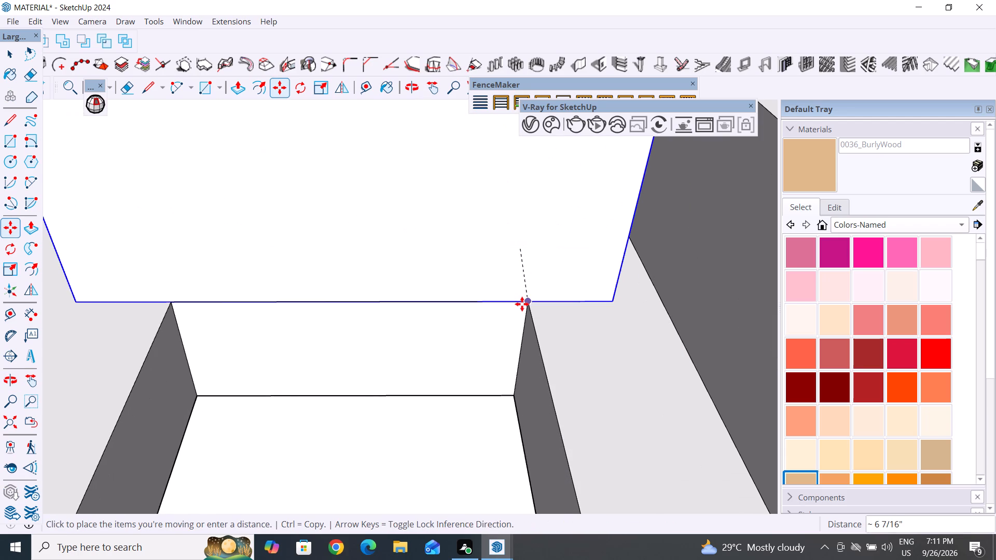
click(522, 304)
scroll(583, 338, down, 13)
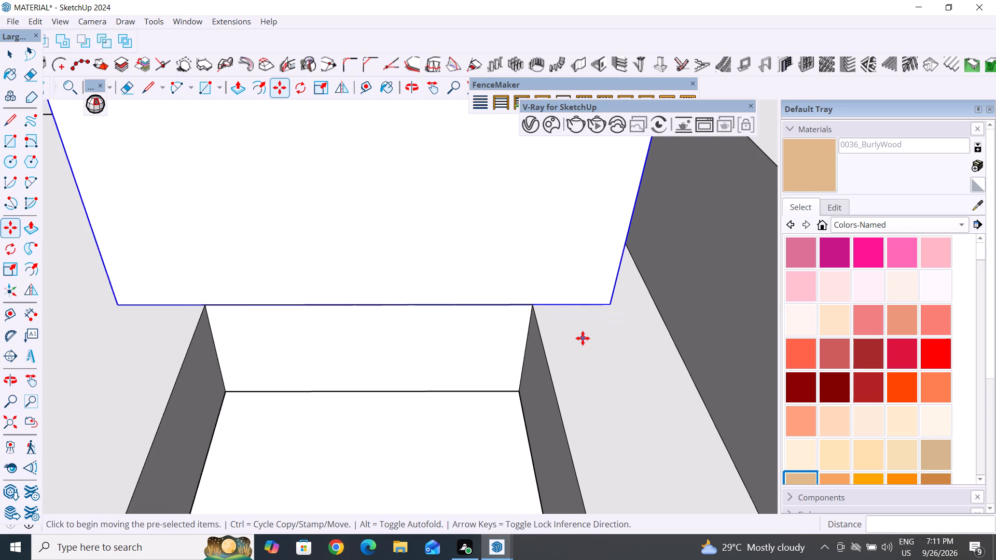
scroll(431, 262, down, 9)
scroll(384, 304, down, 4)
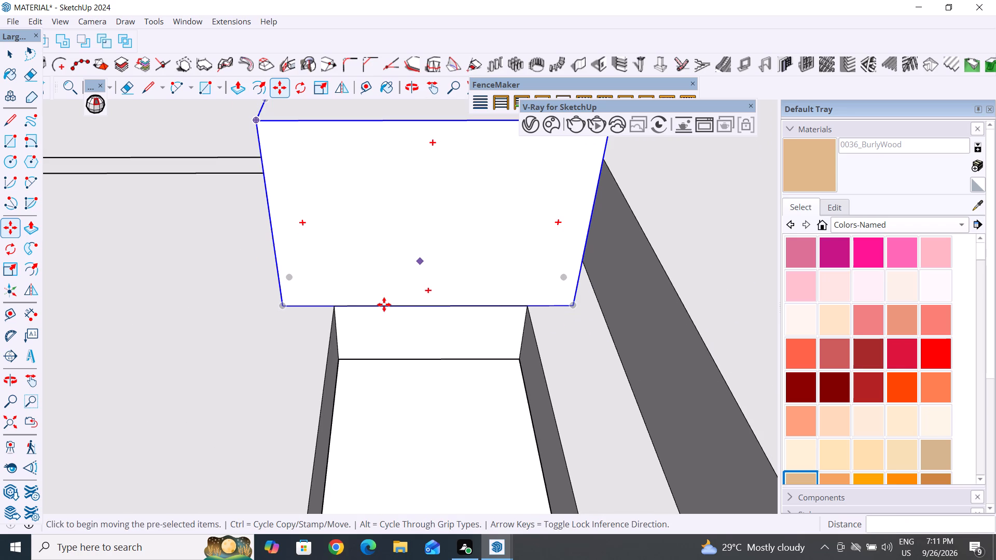
scroll(384, 304, down, 3)
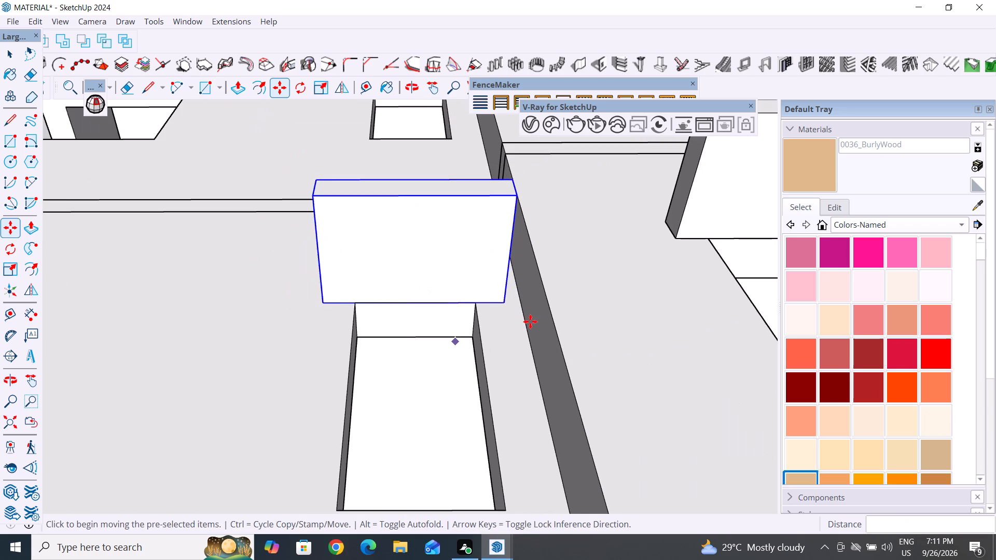
click(11, 52)
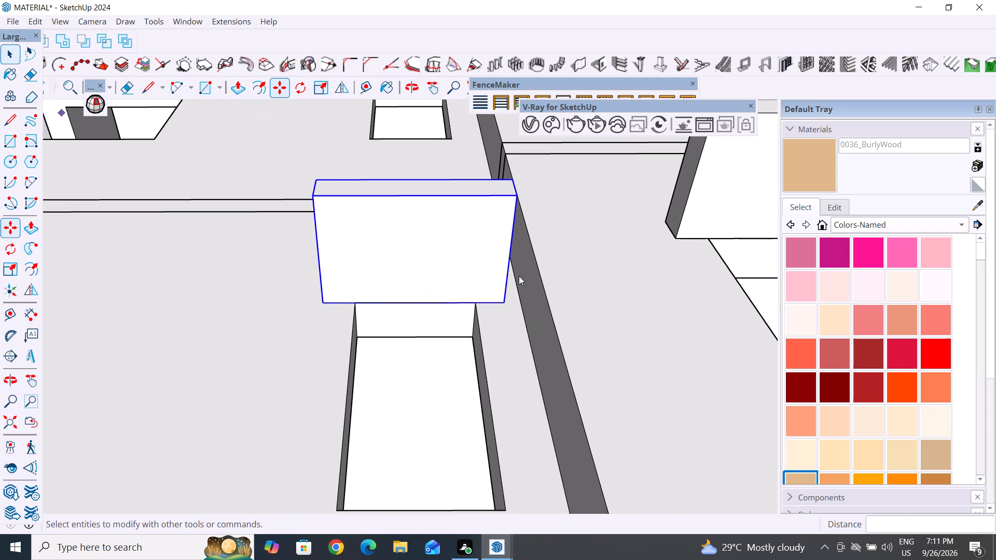
Examine the fitted slab alongside the neighbouring canopies, and the corner window opening with its canopy outline on the ground.
scroll(519, 276, down, 7)
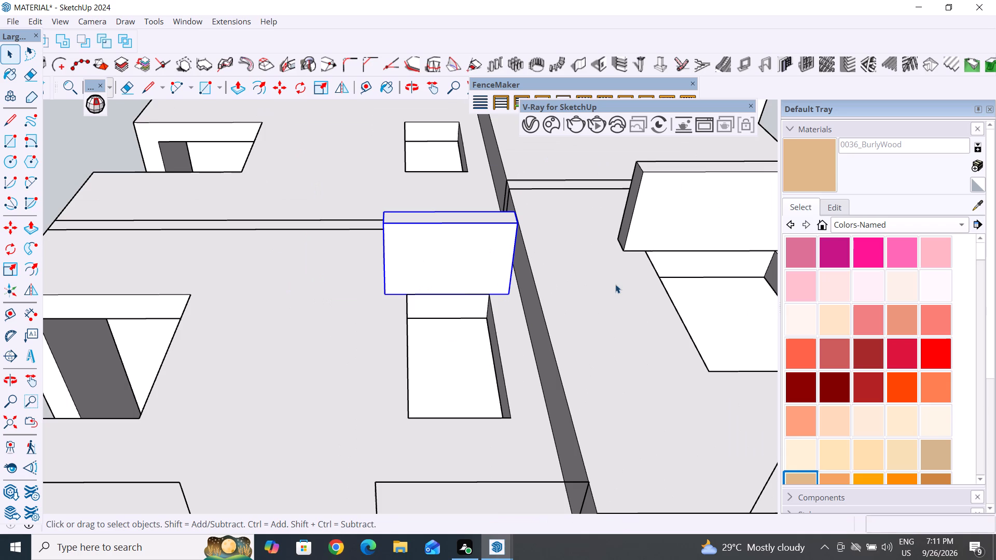
middle_drag(620, 295, 632, 559)
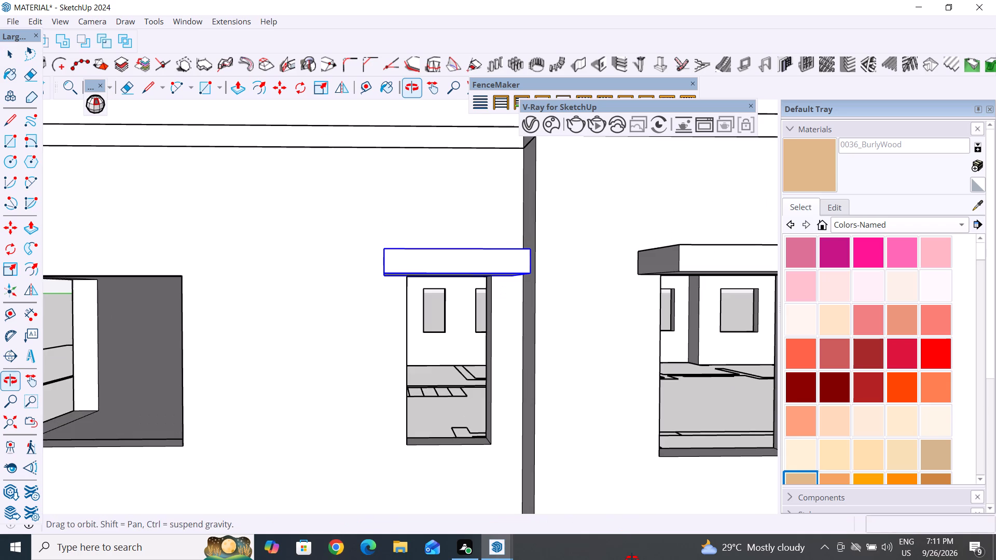
scroll(548, 296, down, 7)
middle_drag(381, 380, 377, 420)
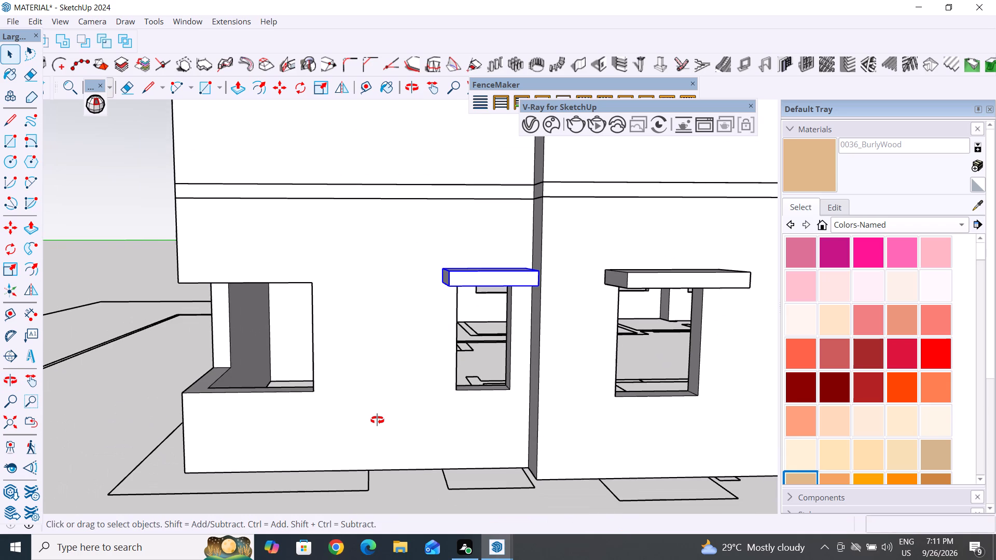
middle_drag(377, 420, 392, 511)
middle_drag(311, 455, 392, 511)
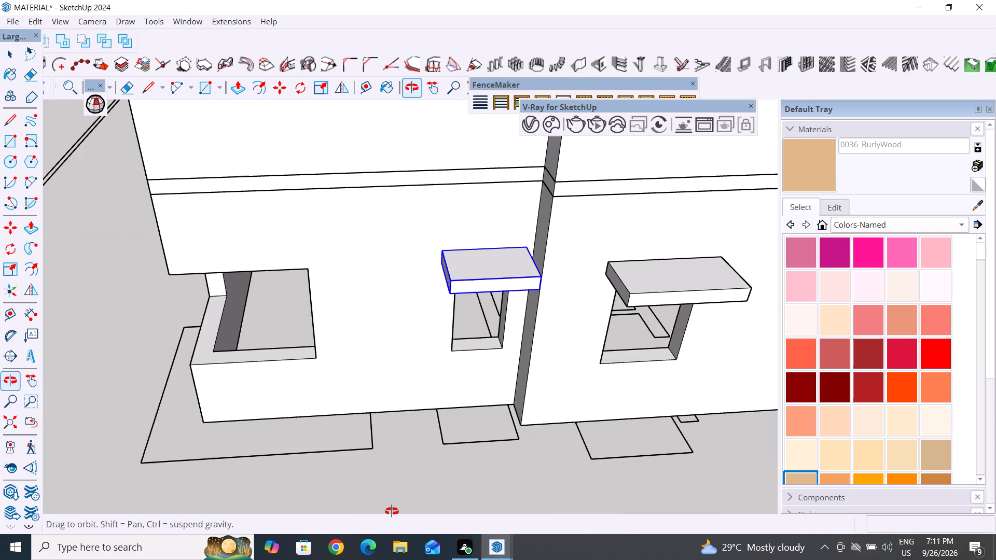
middle_drag(392, 511, 644, 382)
scroll(662, 214, down, 5)
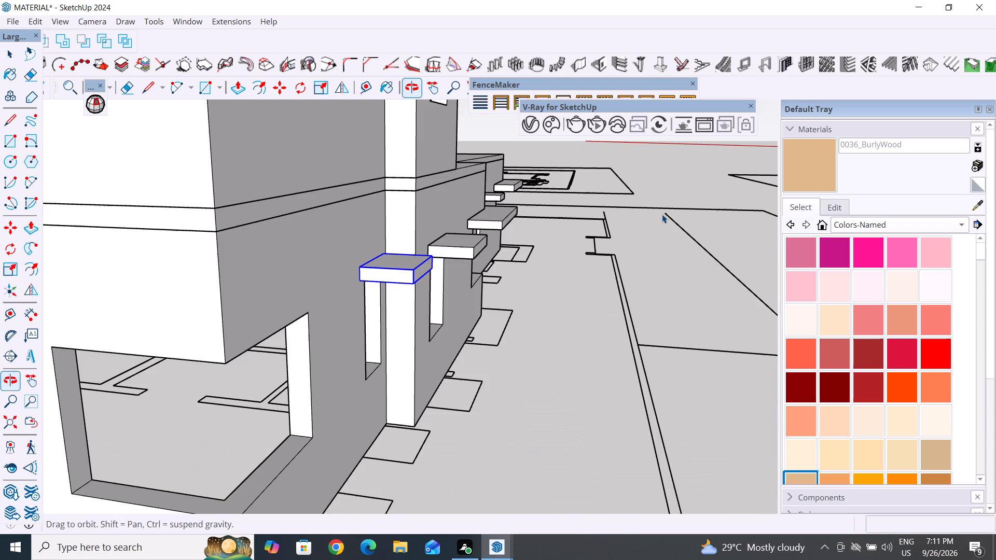
middle_drag(593, 343, 612, 395)
scroll(584, 437, up, 5)
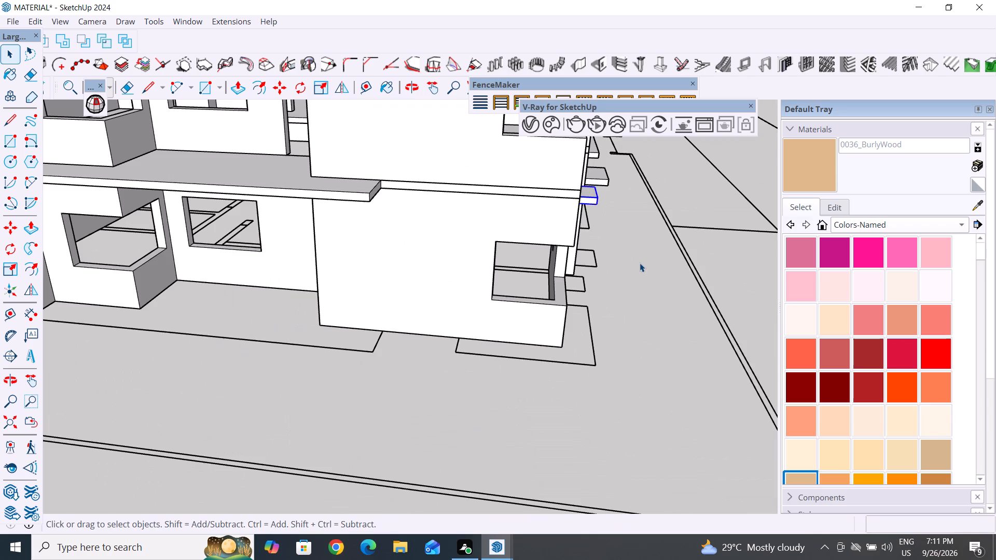
scroll(622, 327, up, 1)
middle_drag(625, 338, 641, 414)
scroll(435, 219, down, 6)
scroll(635, 390, down, 2)
scroll(609, 395, up, 7)
scroll(558, 319, up, 5)
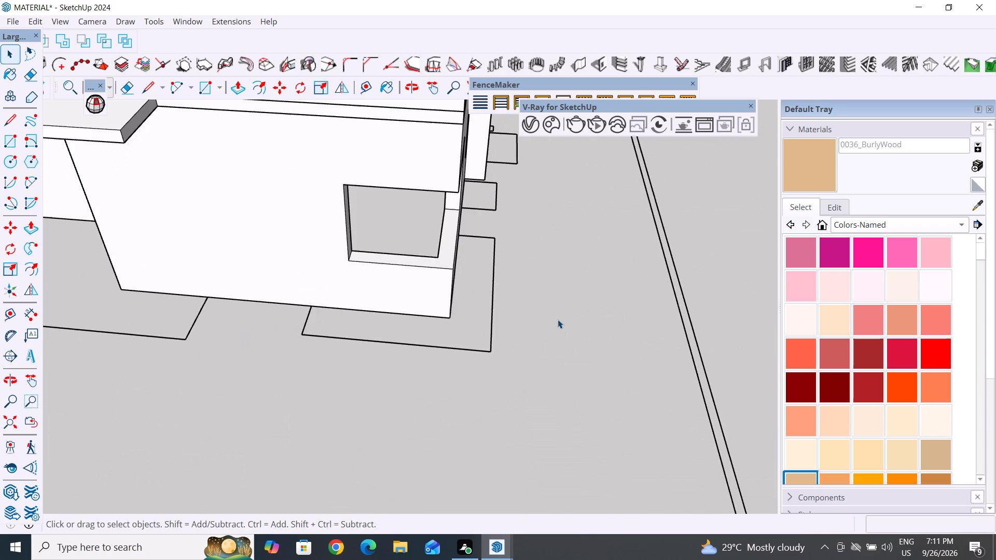
Trace the L-shaped canopy outline on the ground around the corner window, 2' deep with a 6' 9" front wall edge, as a closed face.
scroll(558, 319, up, 1)
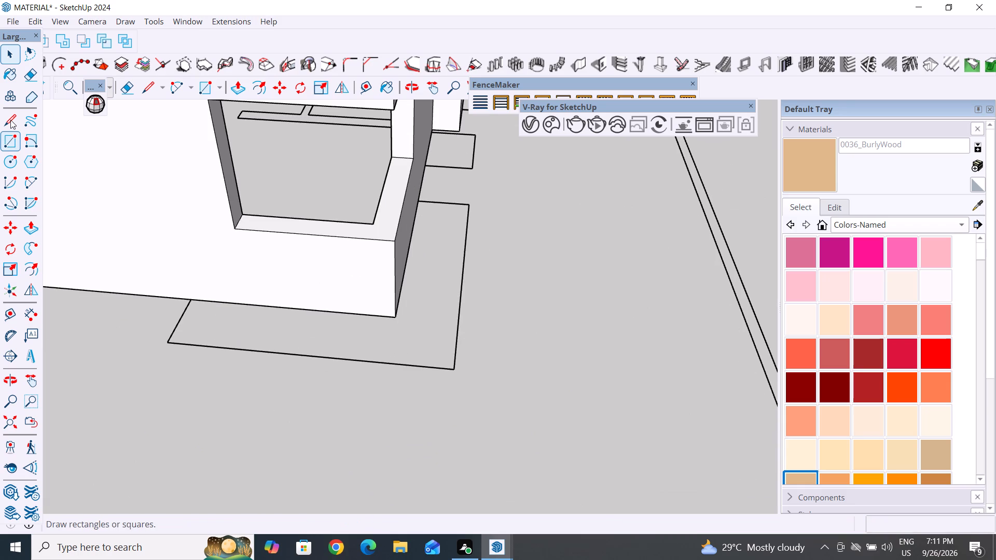
click(11, 120)
scroll(246, 316, up, 4)
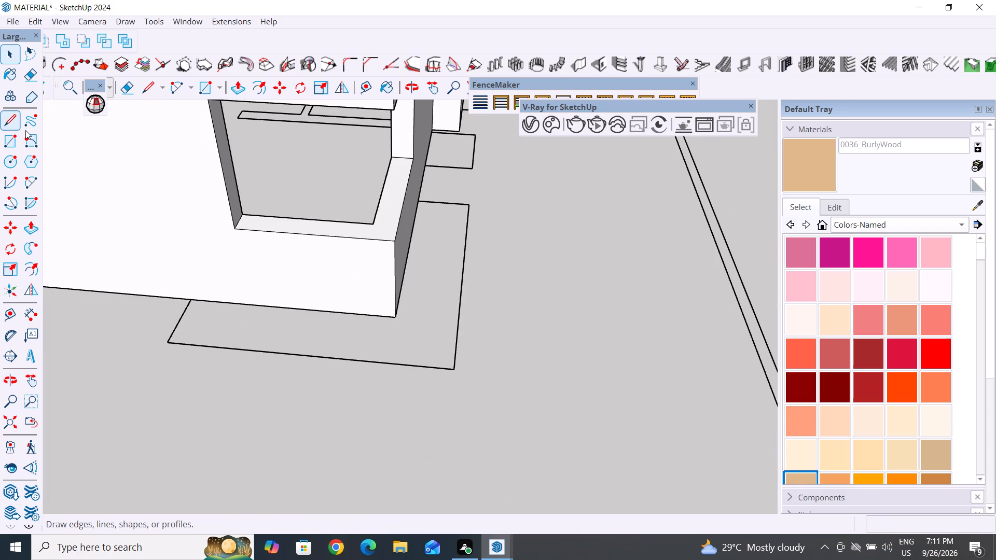
click(13, 124)
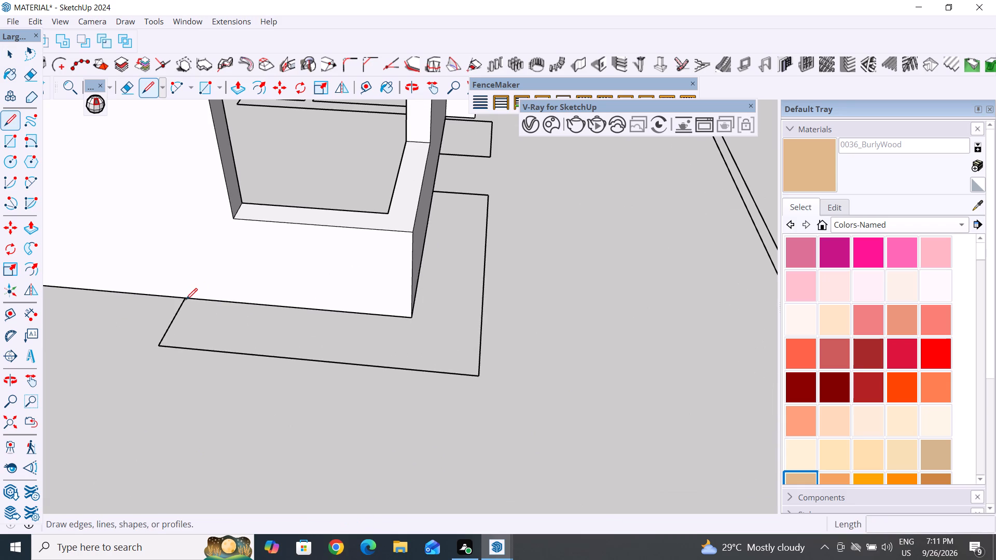
click(186, 300)
click(411, 318)
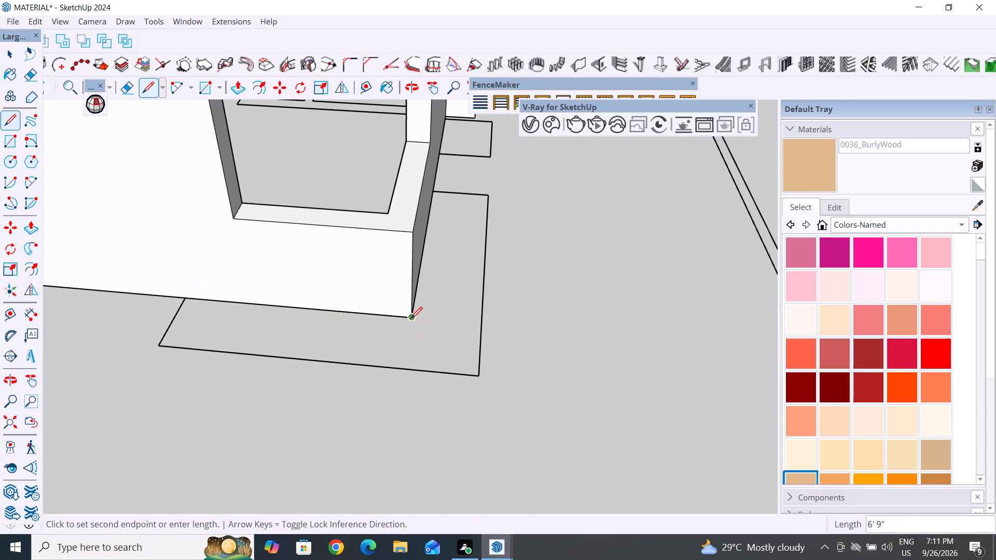
click(434, 190)
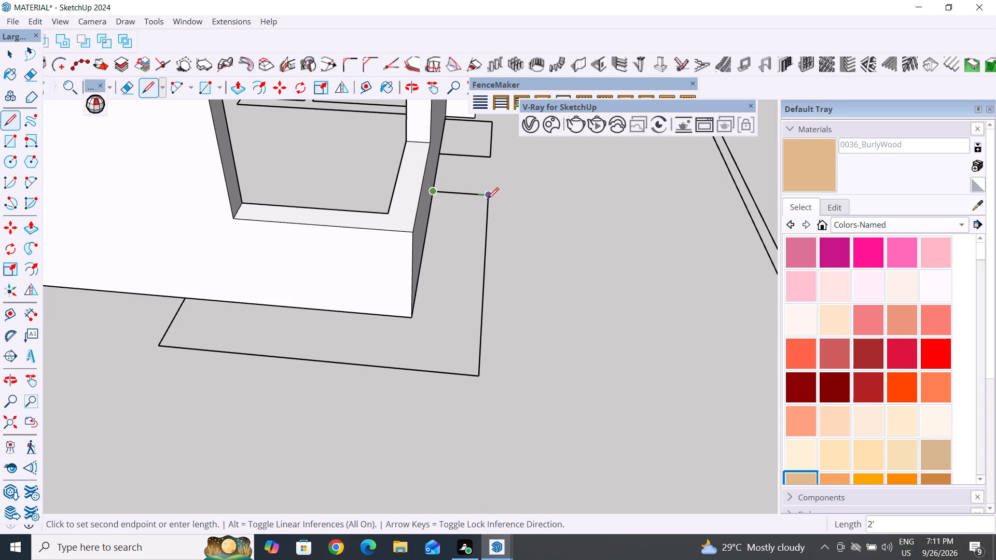
click(488, 197)
click(479, 378)
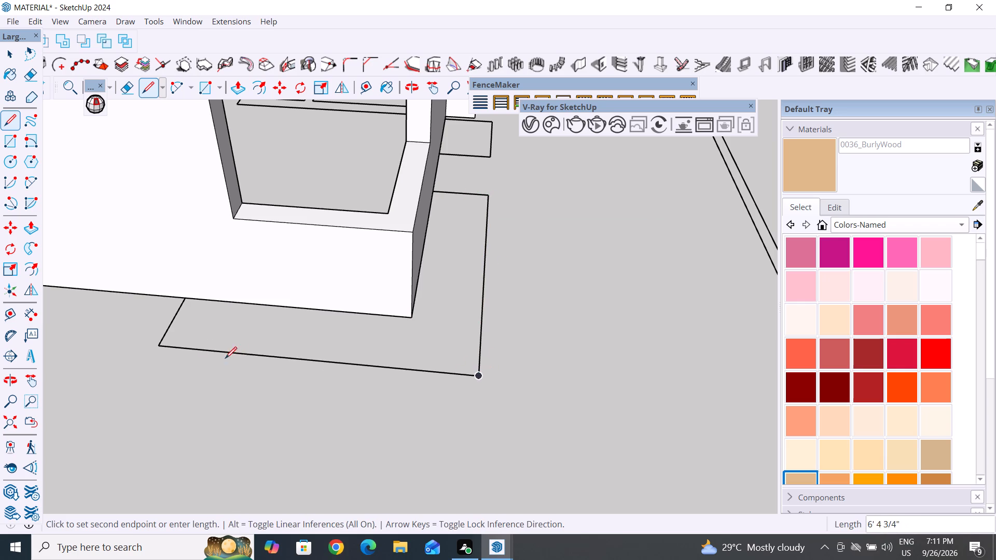
click(158, 346)
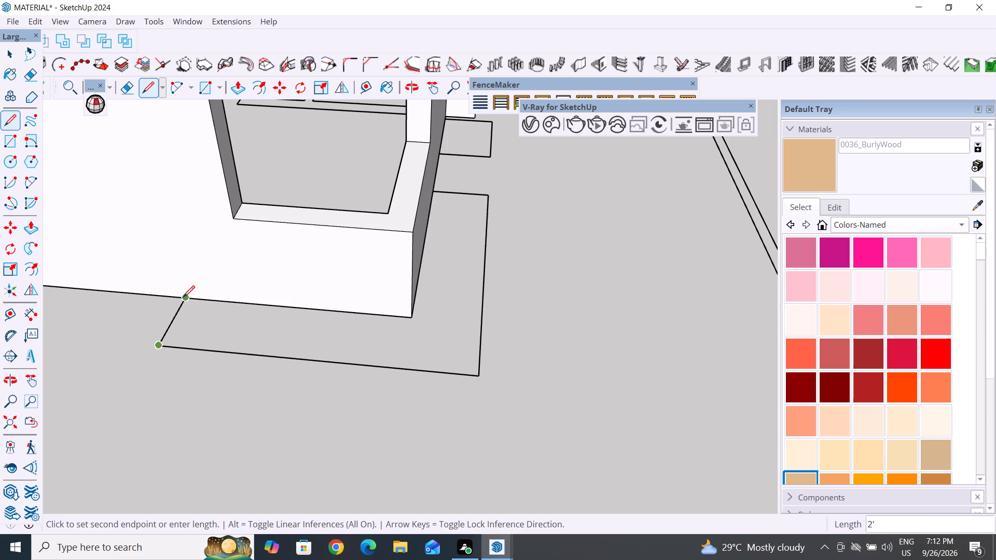
click(183, 297)
click(12, 50)
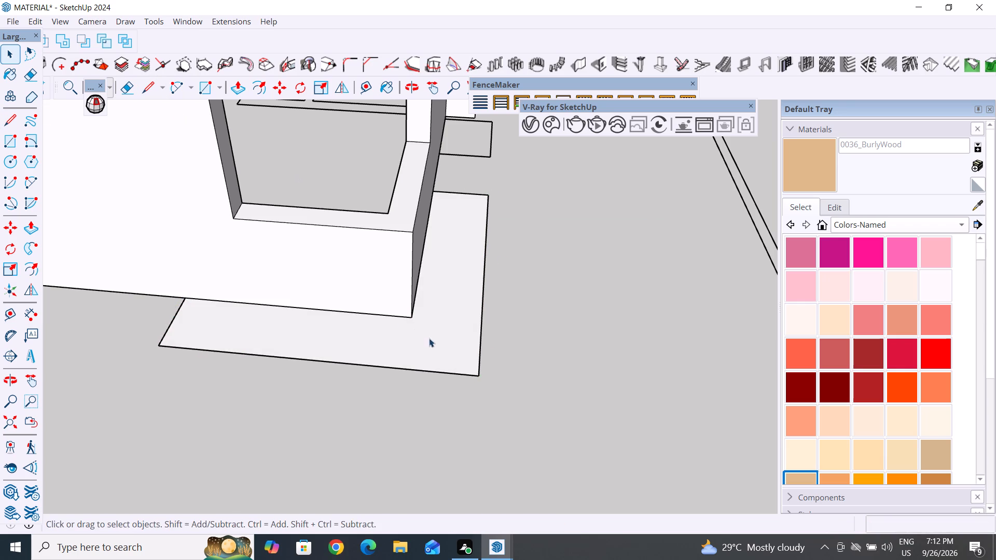
Extrude the L-shaped corner face upward 6" into a slab.
click(233, 90)
click(461, 331)
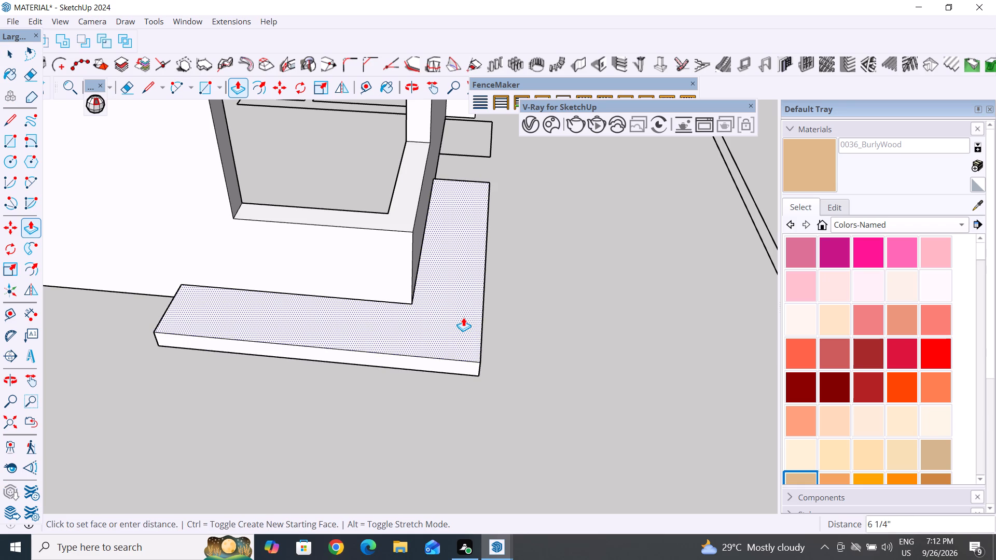
text(6")
key(Return)
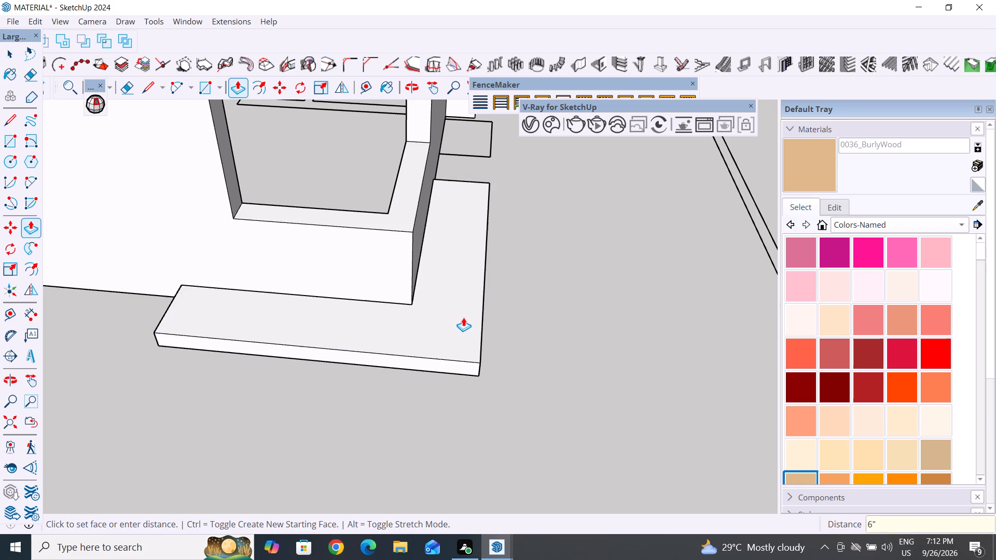
Select the whole L-shaped corner slab and make it a group.
click(8, 57)
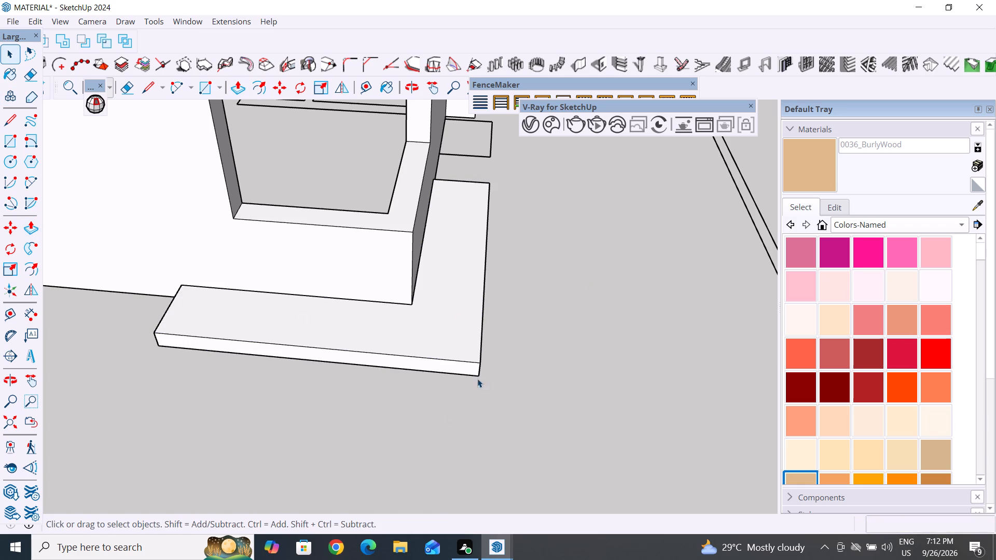
triple_click(475, 373)
click(475, 373)
right_click(475, 373)
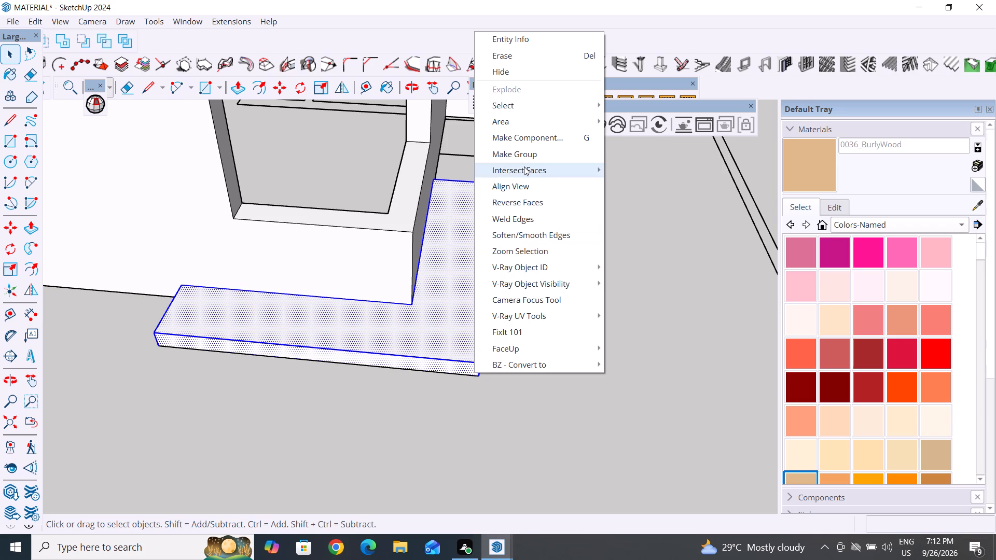
click(525, 160)
Move the L-shaped slab group up 7' from its bottom inner corner to the corner window opening's head.
middle_drag(575, 441, 700, 351)
middle_drag(329, 389, 355, 296)
scroll(329, 389, up, 1)
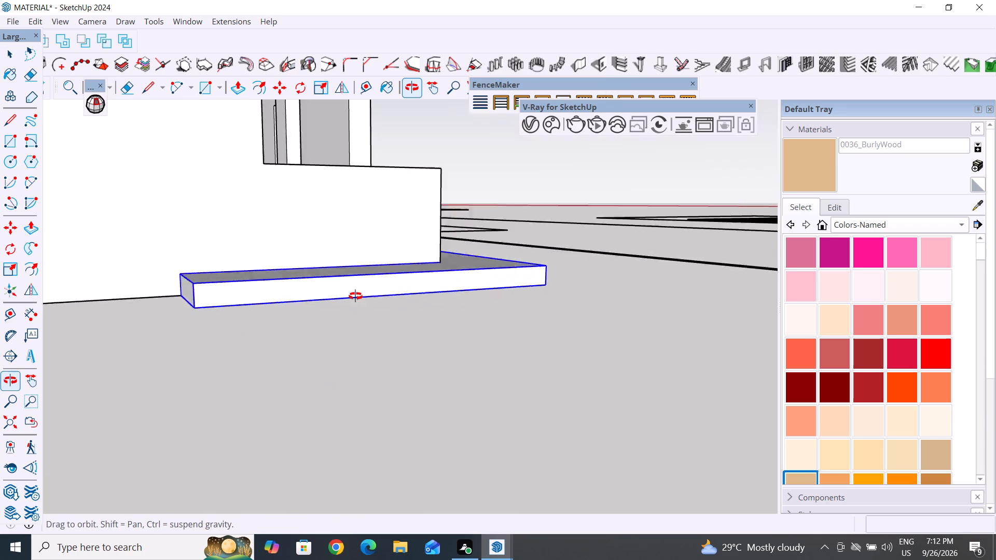
middle_drag(355, 296, 338, 203)
key(m)
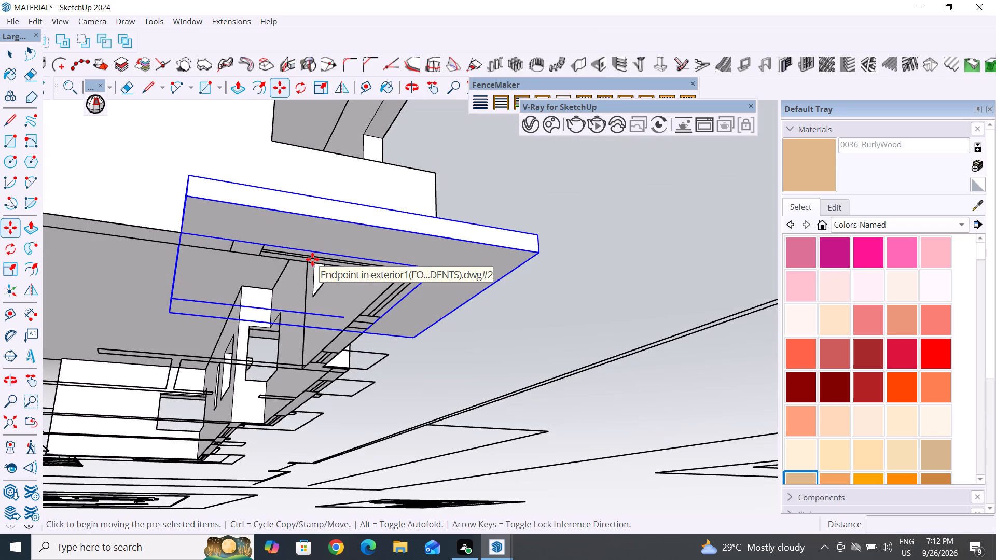
key(Return)
scroll(424, 269, up, 8)
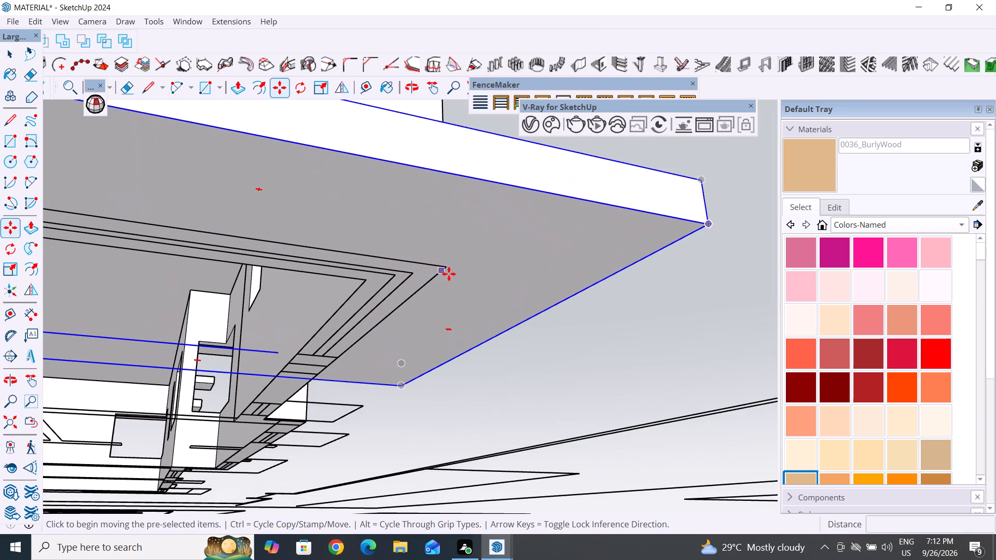
click(449, 265)
scroll(465, 165, down, 5)
middle_drag(519, 219, 441, 289)
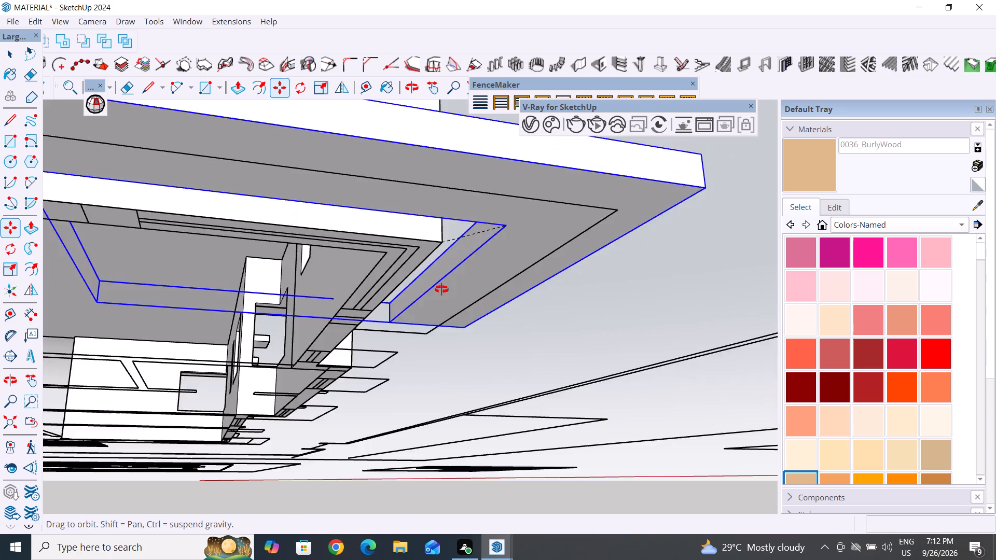
middle_drag(441, 289, 390, 479)
scroll(398, 439, down, 13)
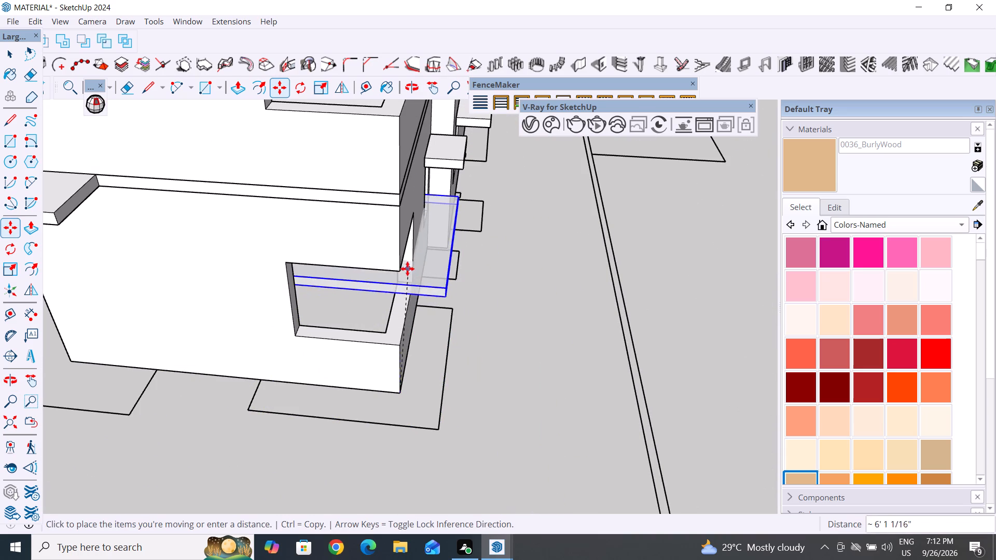
click(402, 267)
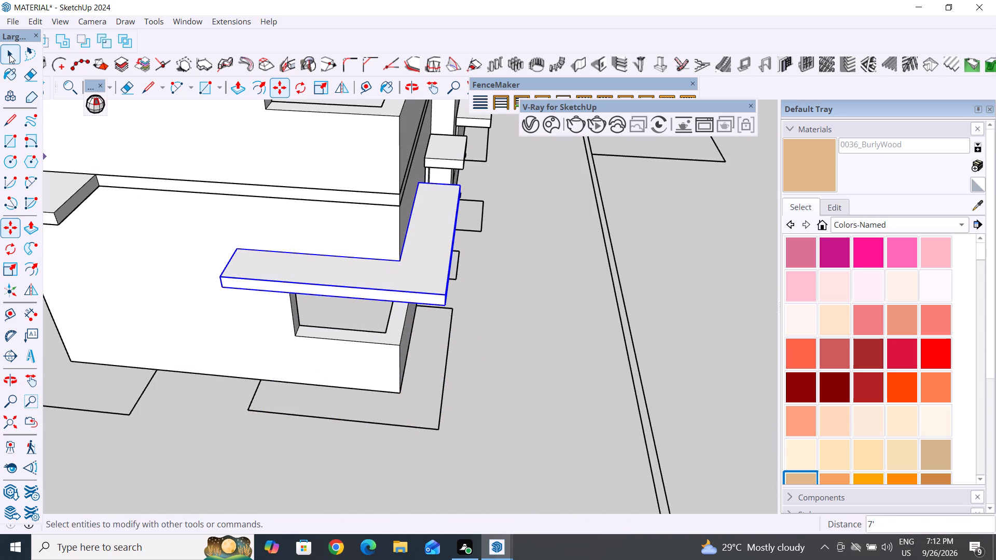
click(9, 54)
click(550, 402)
Examine the fitted corner slab, then the house's long side wall with its window openings and the canopy outlines on the ground.
scroll(626, 419, down, 8)
middle_drag(600, 451, 680, 390)
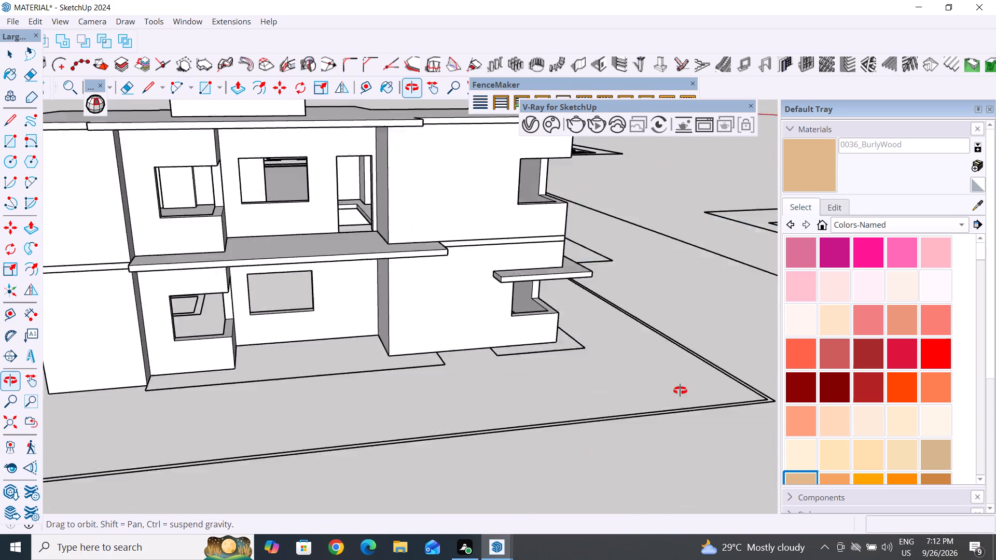
middle_drag(680, 390, 554, 456)
scroll(610, 416, down, 7)
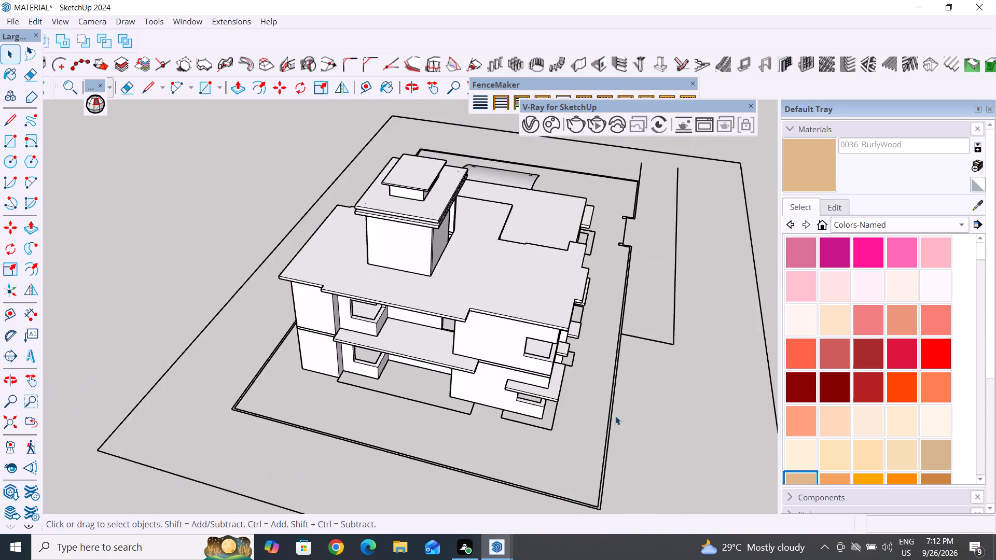
middle_drag(650, 412, 212, 305)
middle_drag(652, 380, 146, 401)
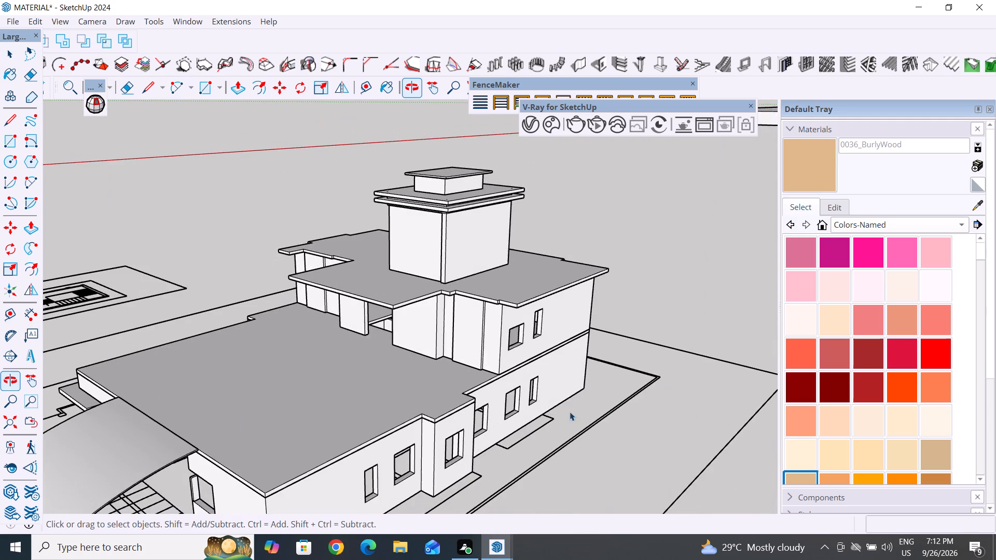
scroll(496, 277, down, 5)
middle_drag(551, 401, 419, 412)
scroll(468, 435, up, 4)
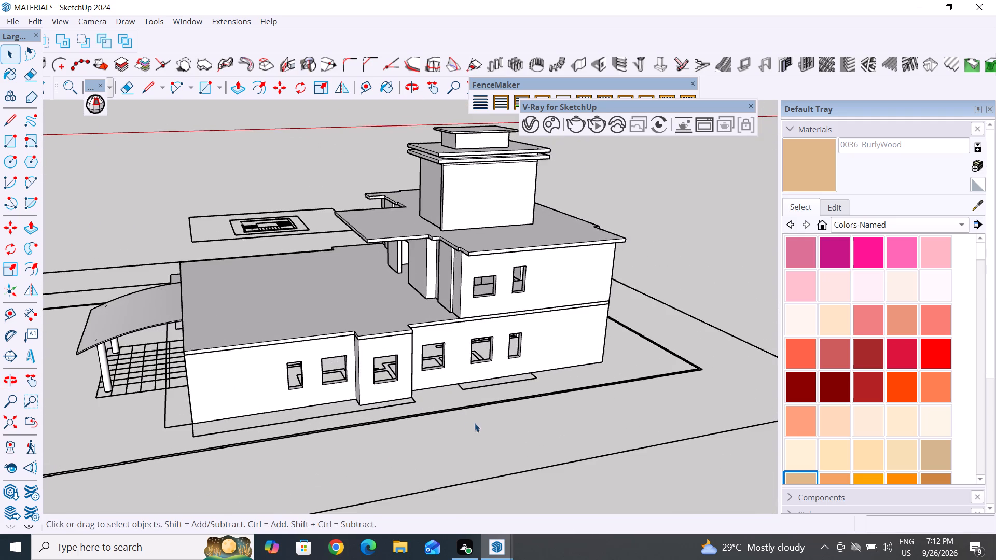
middle_drag(476, 424, 621, 361)
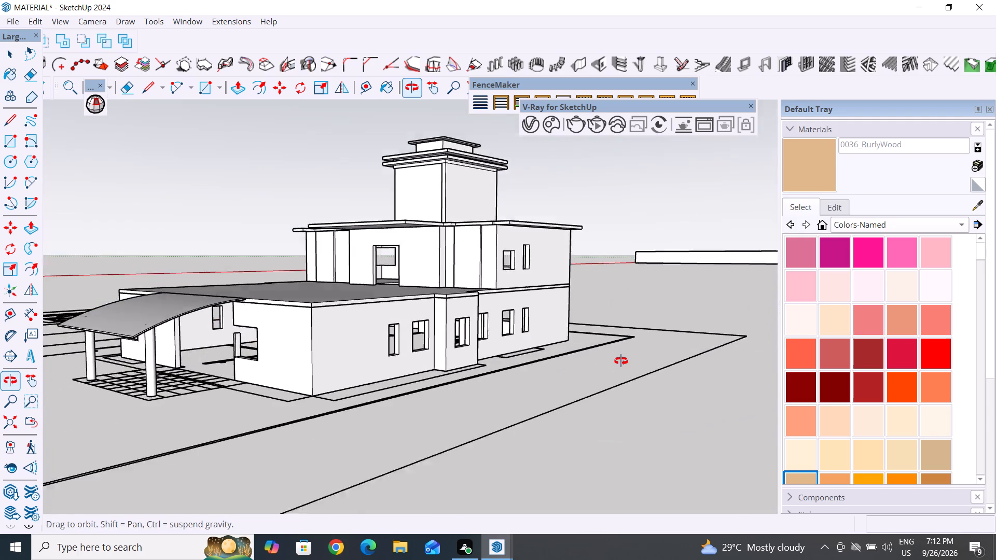
middle_drag(621, 361, 648, 410)
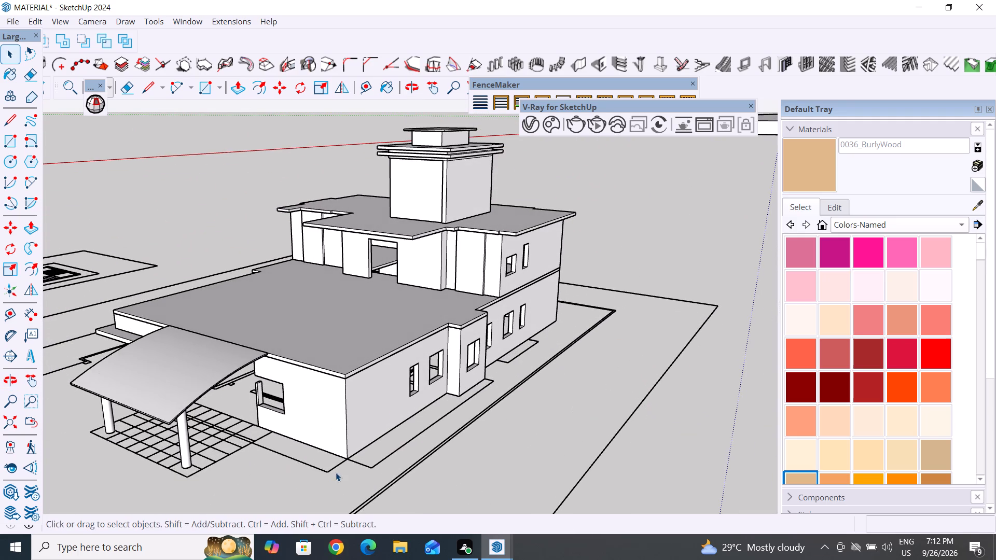
middle_drag(355, 457, 368, 460)
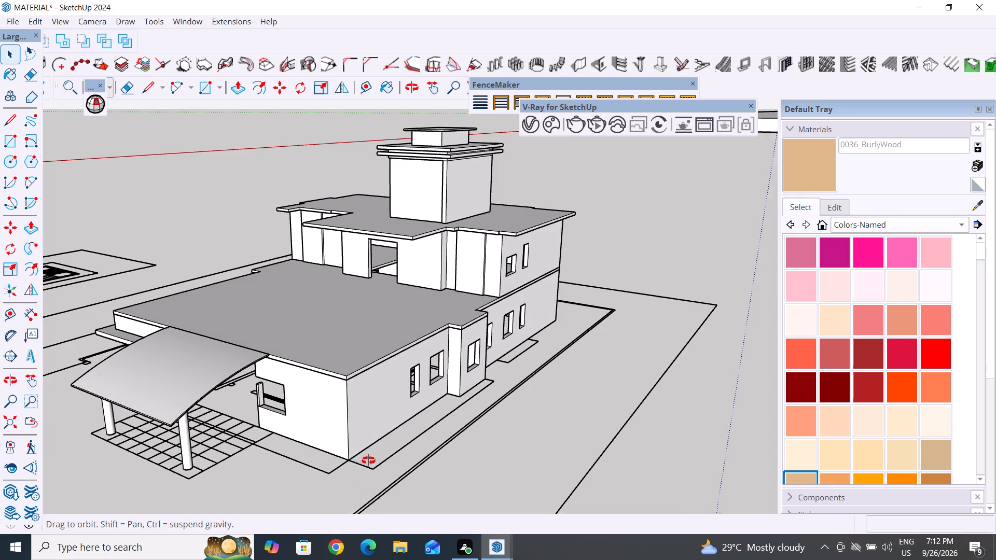
middle_drag(368, 460, 305, 491)
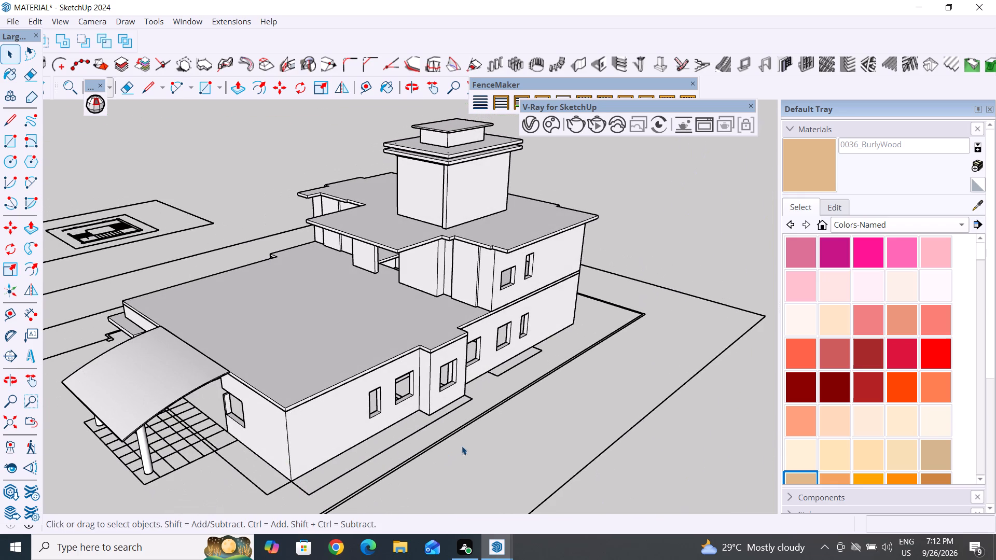
scroll(446, 413, up, 6)
middle_drag(463, 404, 389, 377)
scroll(559, 354, down, 3)
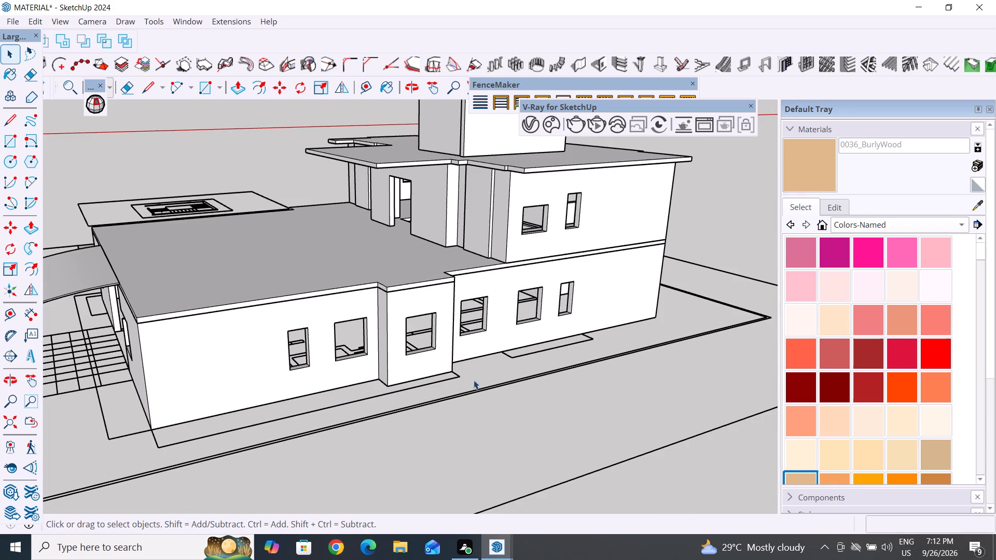
middle_drag(516, 403, 513, 424)
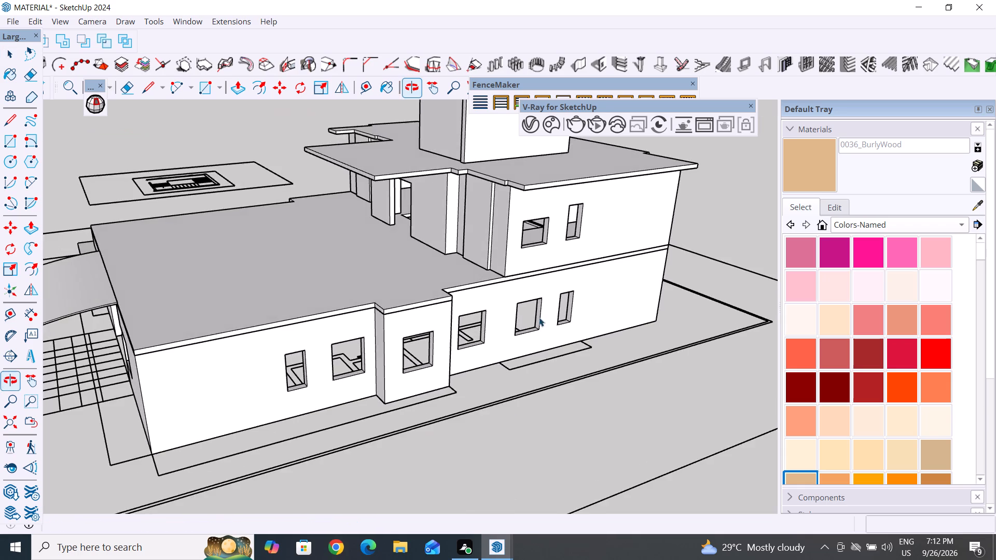
scroll(548, 297, down, 5)
middle_drag(510, 387, 374, 466)
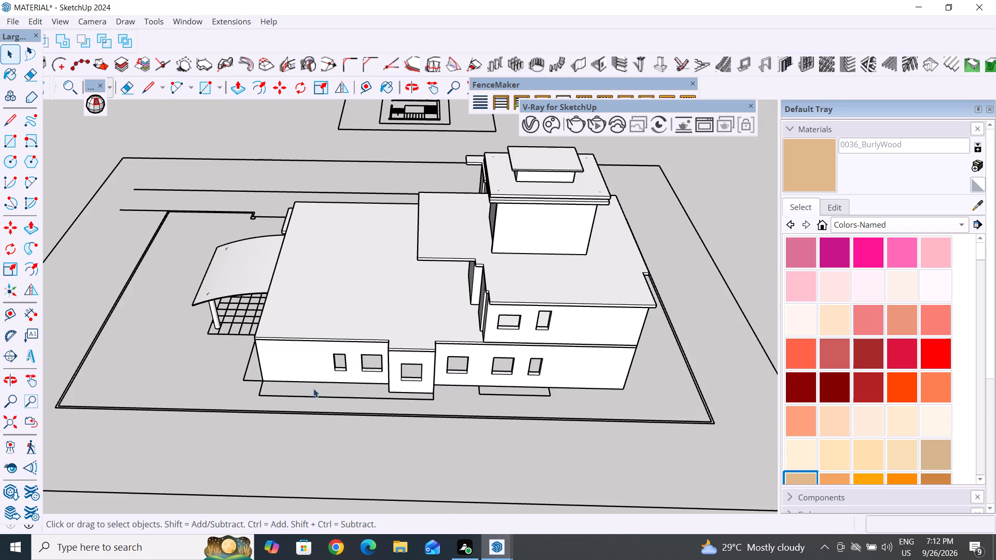
middle_drag(370, 384, 638, 403)
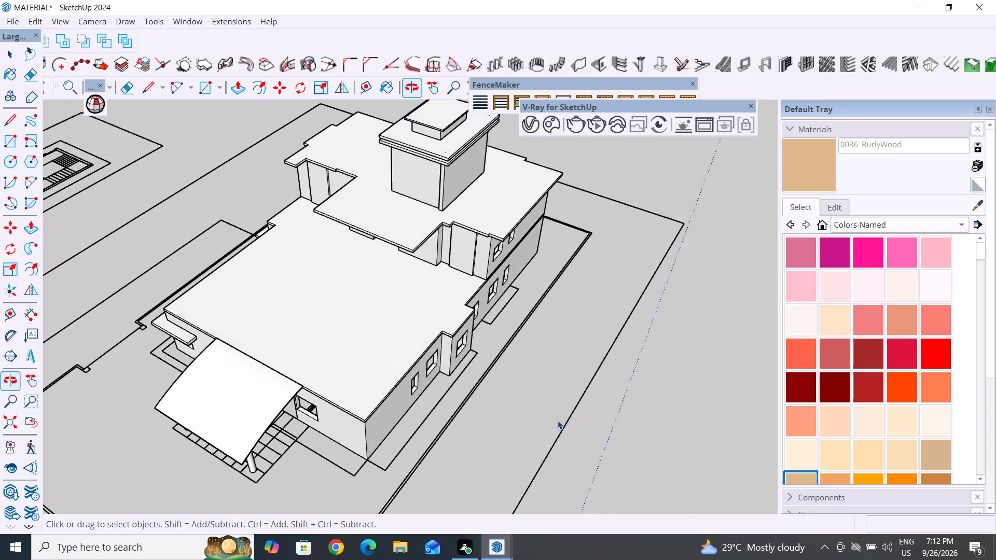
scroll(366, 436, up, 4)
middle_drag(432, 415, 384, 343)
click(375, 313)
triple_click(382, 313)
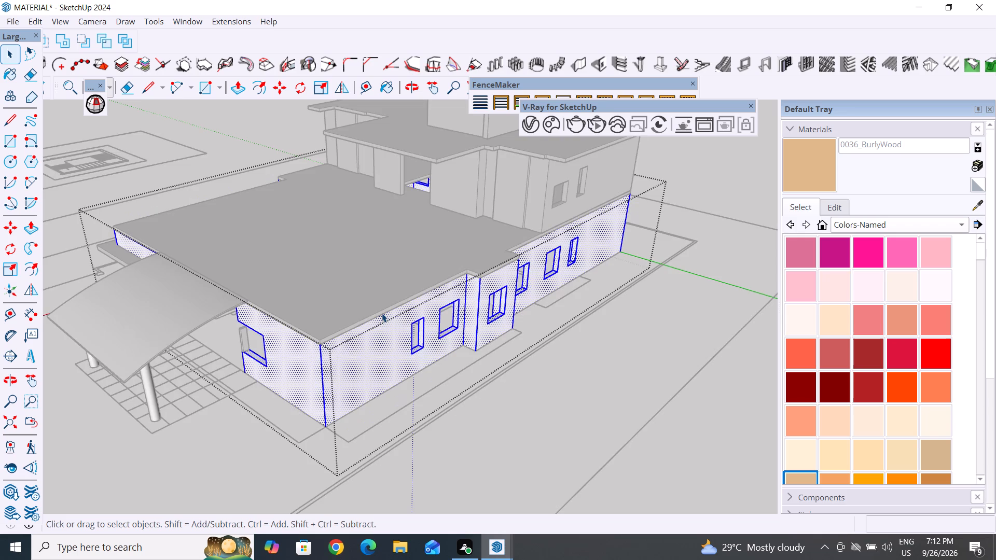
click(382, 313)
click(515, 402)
Open the ground-floor roof slab group and push its long-side edge face out 3' 6" to the ground outline's corner.
scroll(421, 330, up, 4)
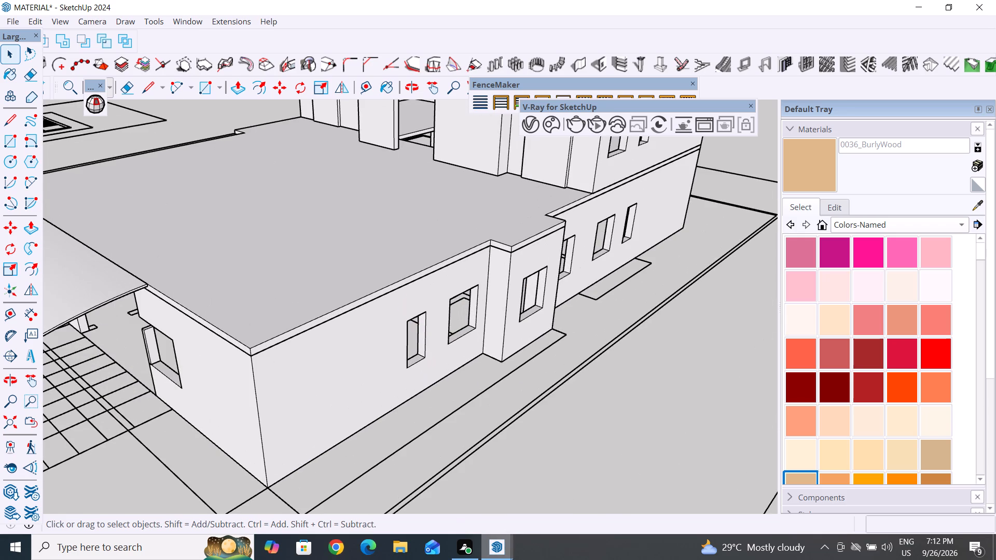
click(294, 335)
triple_click(294, 333)
click(294, 333)
click(294, 333)
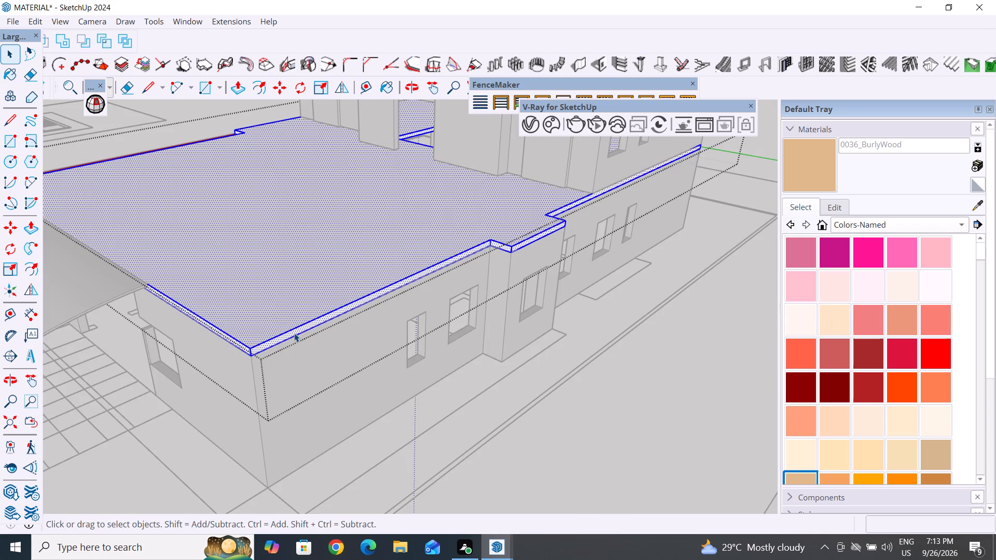
shift+click(297, 294)
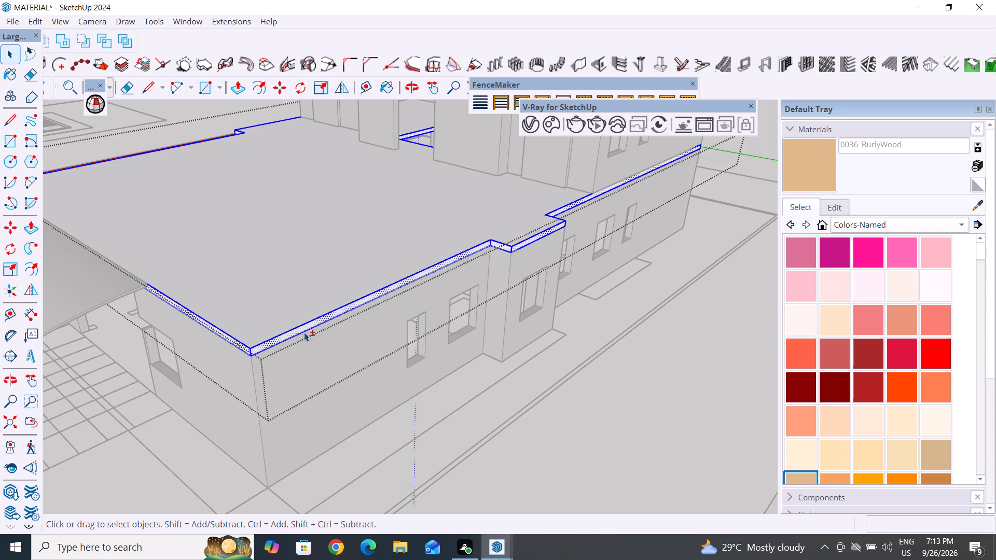
triple_click(295, 290)
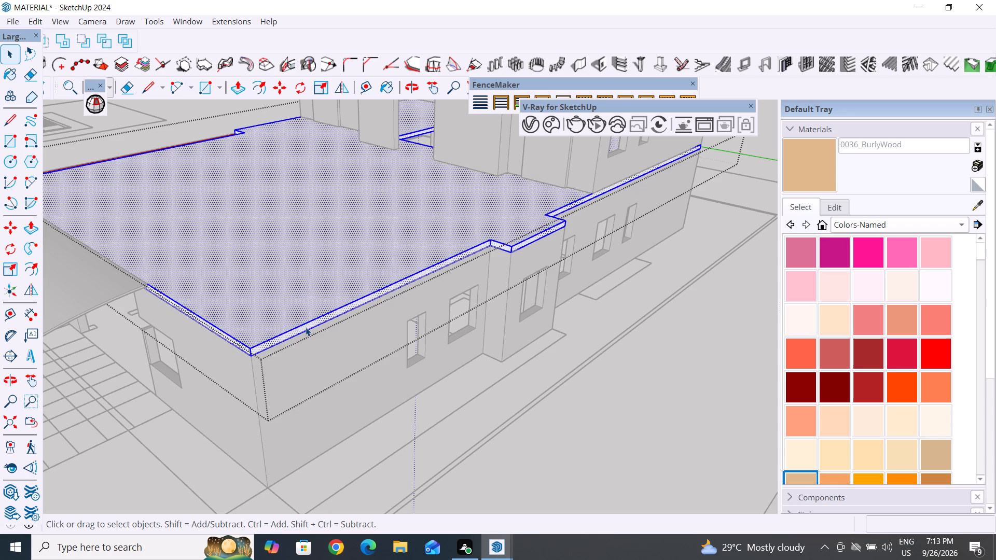
triple_click(306, 327)
click(306, 327)
drag(627, 437, 617, 436)
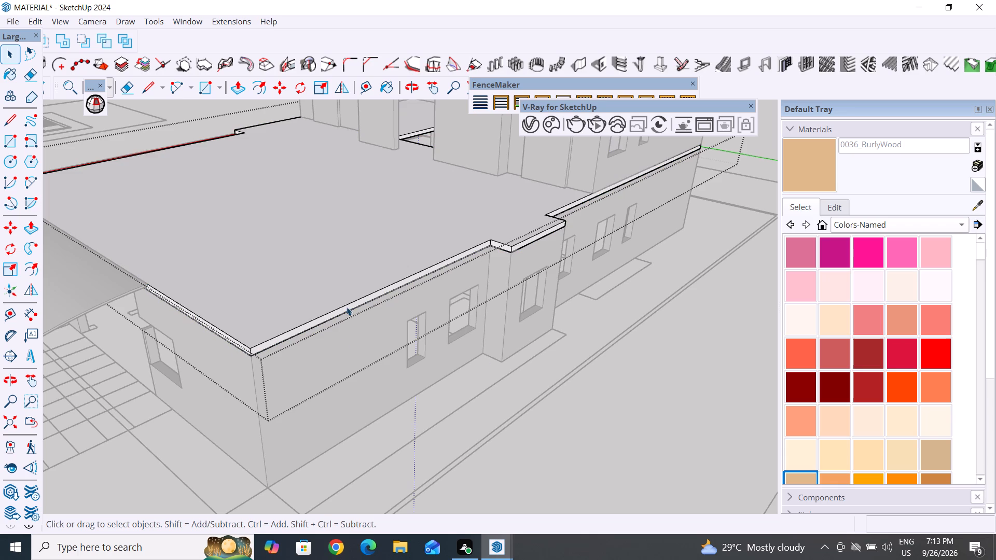
click(351, 307)
scroll(364, 248, down, 4)
click(237, 90)
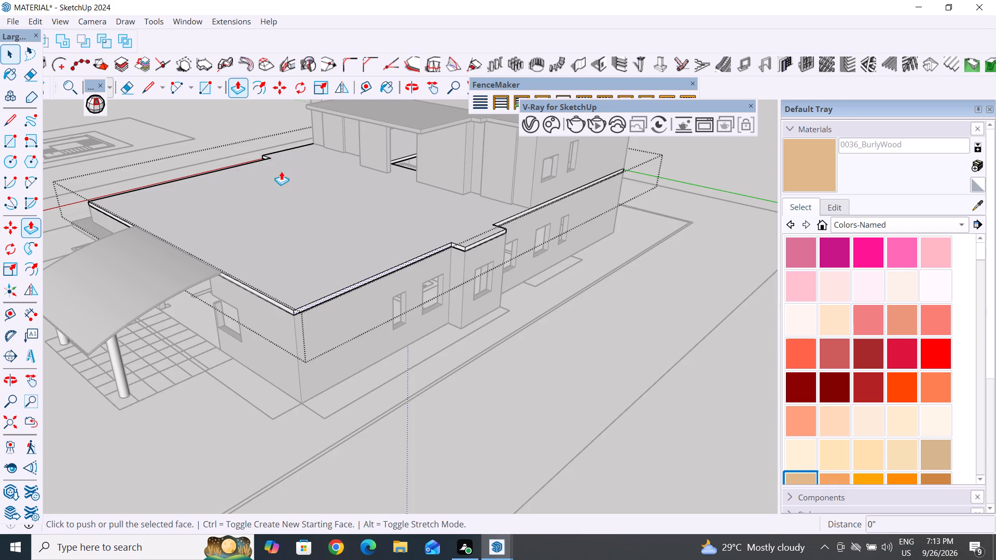
scroll(322, 405, up, 8)
click(293, 156)
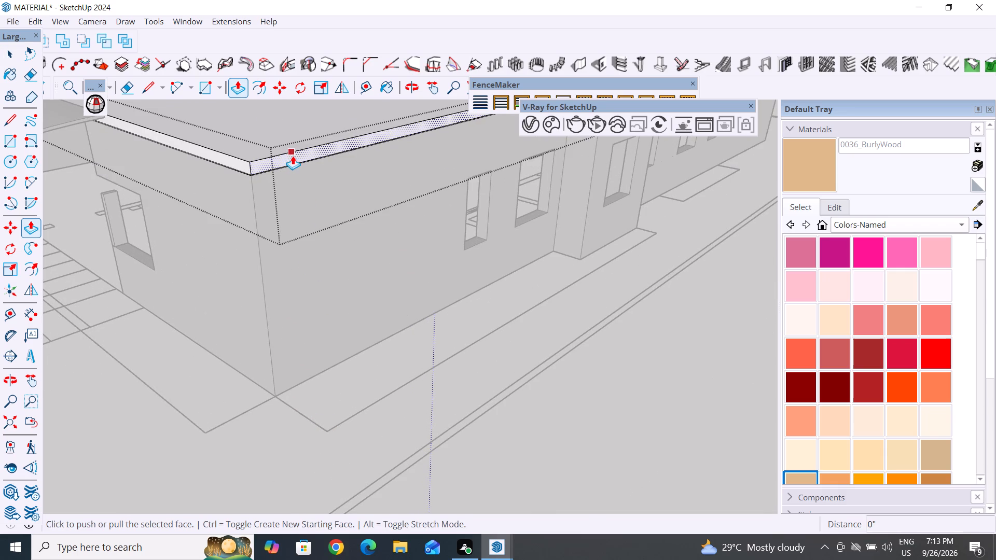
click(331, 431)
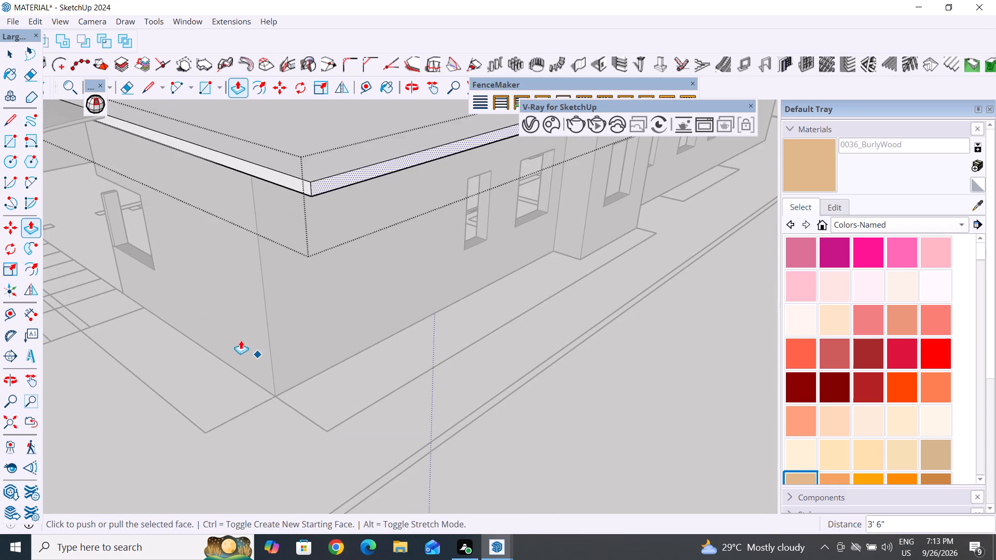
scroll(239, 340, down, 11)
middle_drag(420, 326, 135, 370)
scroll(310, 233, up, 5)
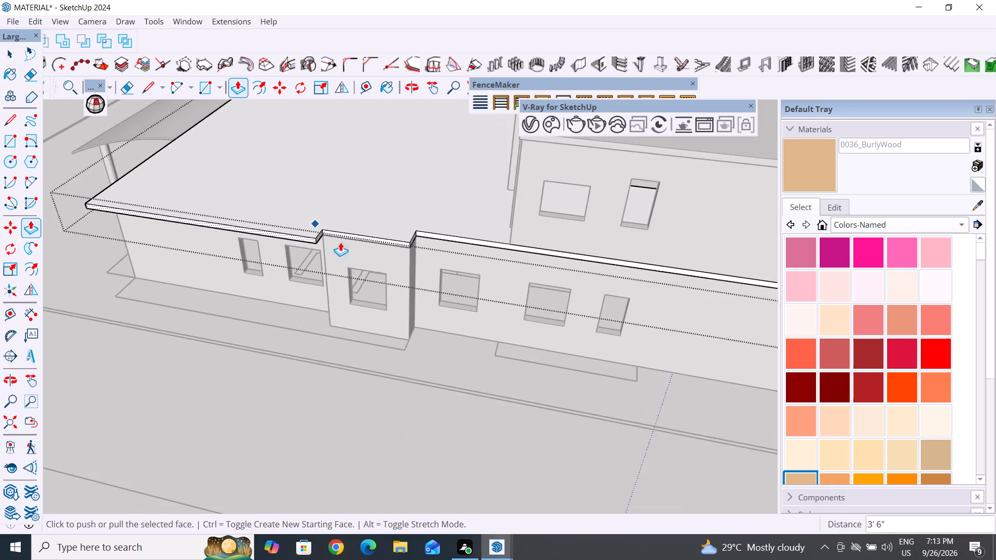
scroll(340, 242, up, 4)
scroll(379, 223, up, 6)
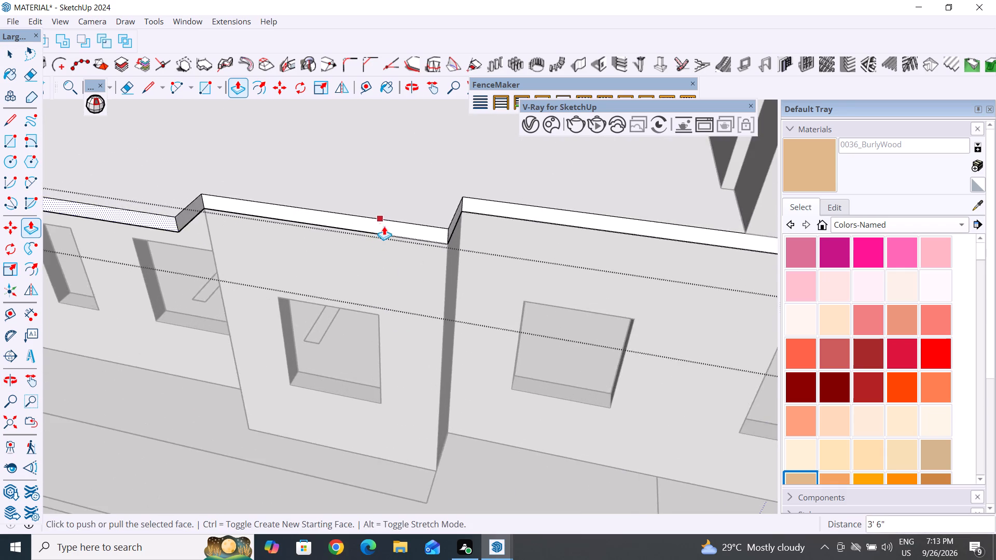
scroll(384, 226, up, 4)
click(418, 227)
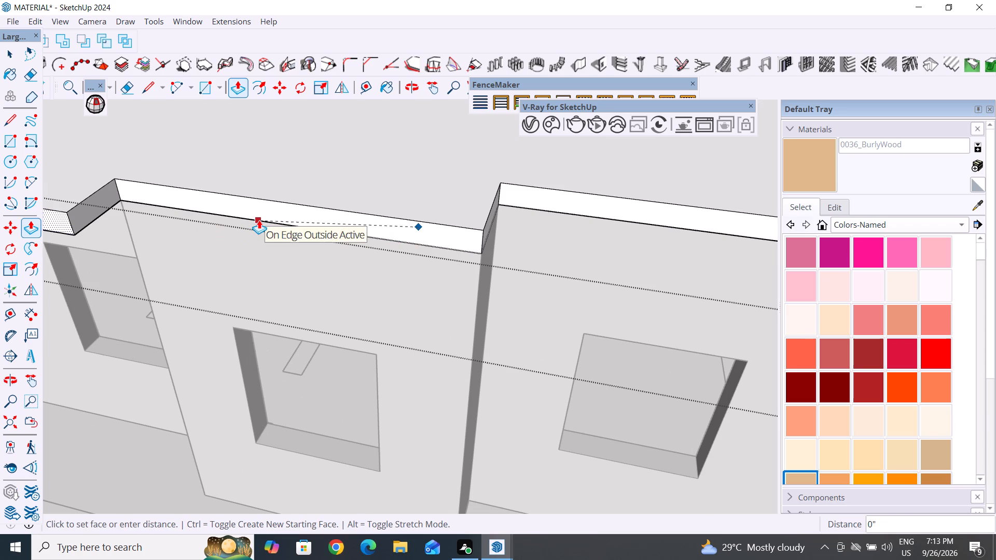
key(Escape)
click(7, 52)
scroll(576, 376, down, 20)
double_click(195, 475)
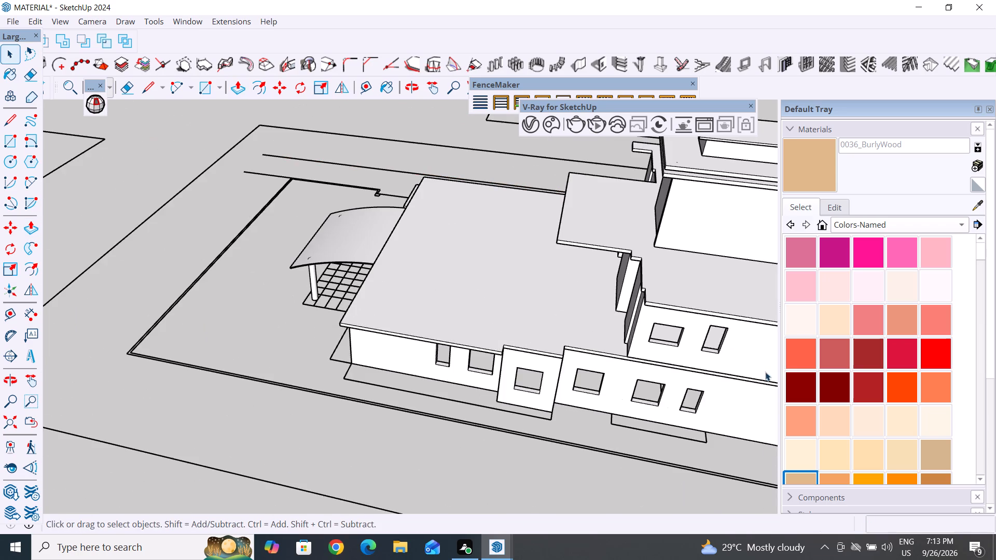
Push the roof slab's edge face above the projecting bay out 1' 6" to the ground outline, and close the group.
scroll(717, 328, up, 4)
scroll(513, 393, up, 4)
click(469, 351)
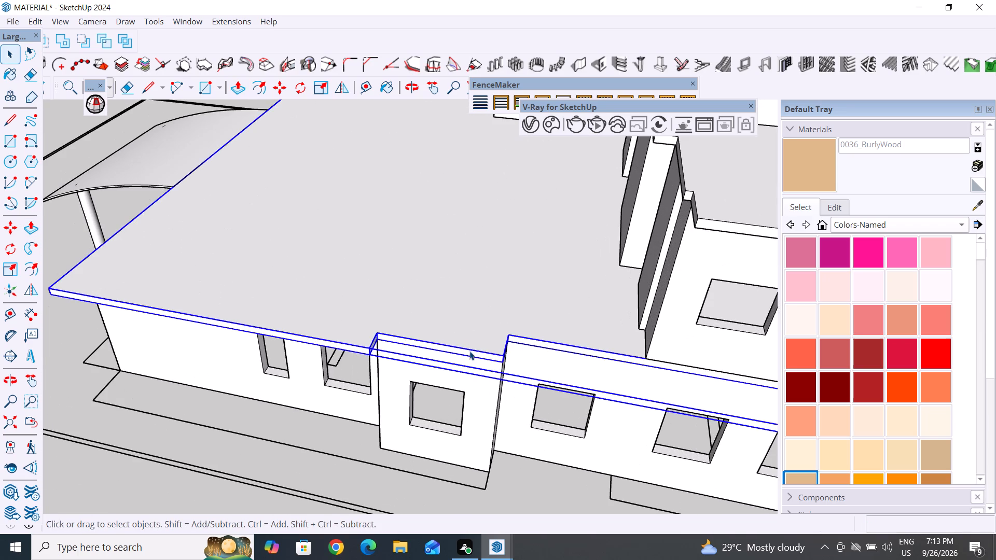
scroll(479, 371, up, 6)
middle_drag(513, 385, 495, 358)
triple_click(460, 277)
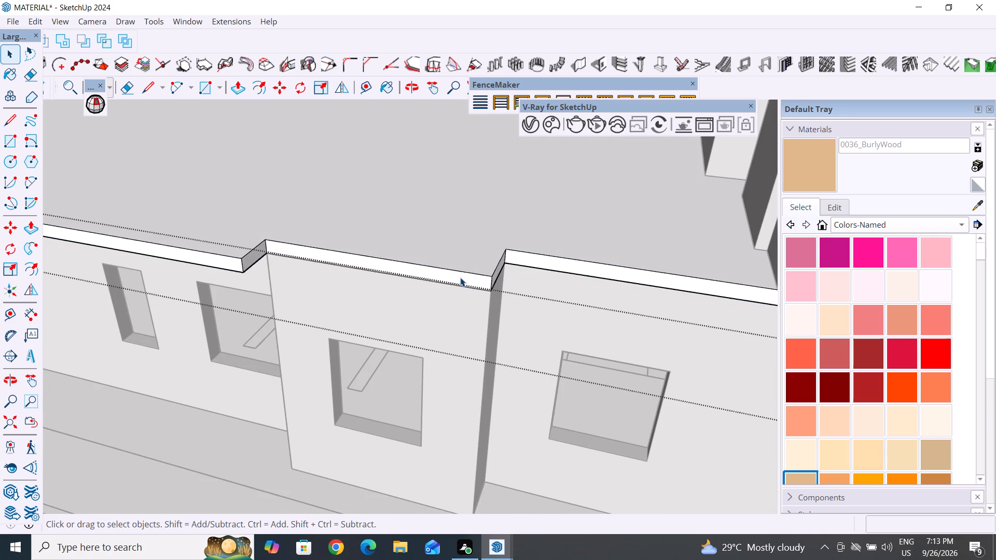
click(460, 277)
click(460, 277)
click(238, 87)
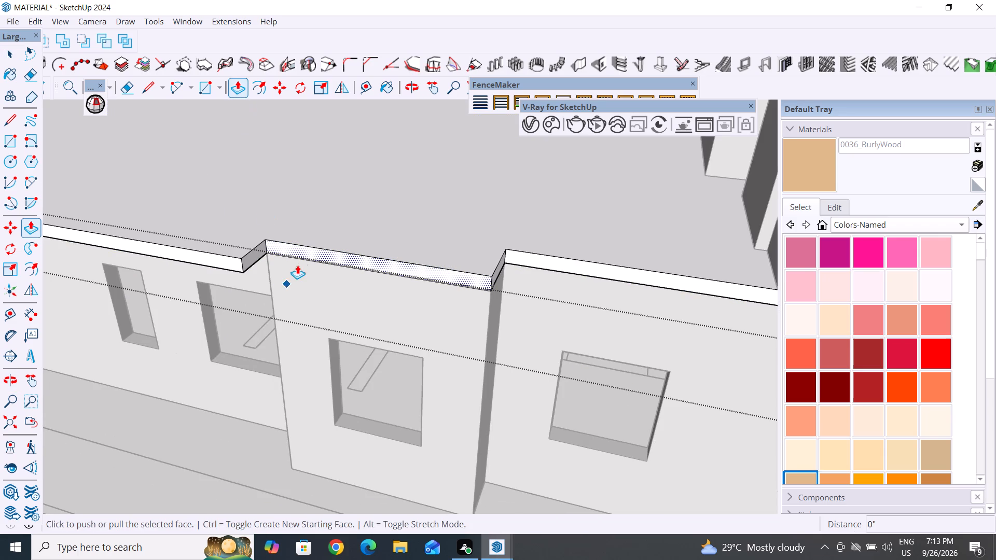
click(302, 249)
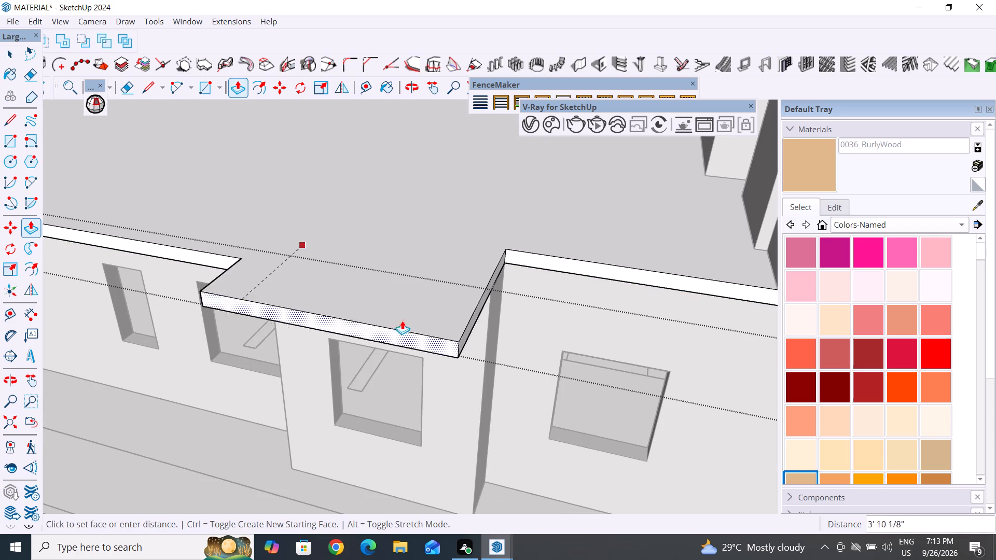
scroll(402, 296, down, 9)
click(428, 413)
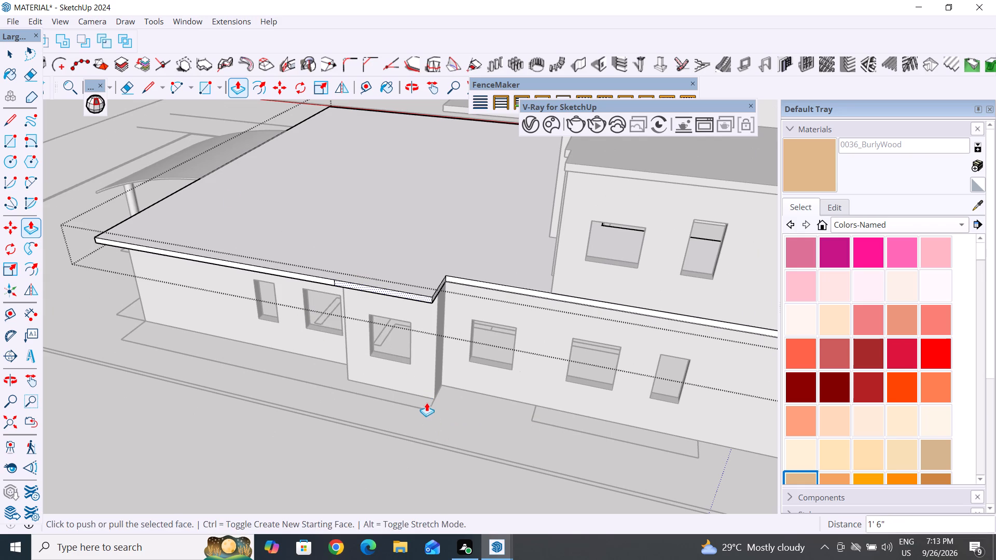
click(10, 56)
scroll(350, 297, up, 5)
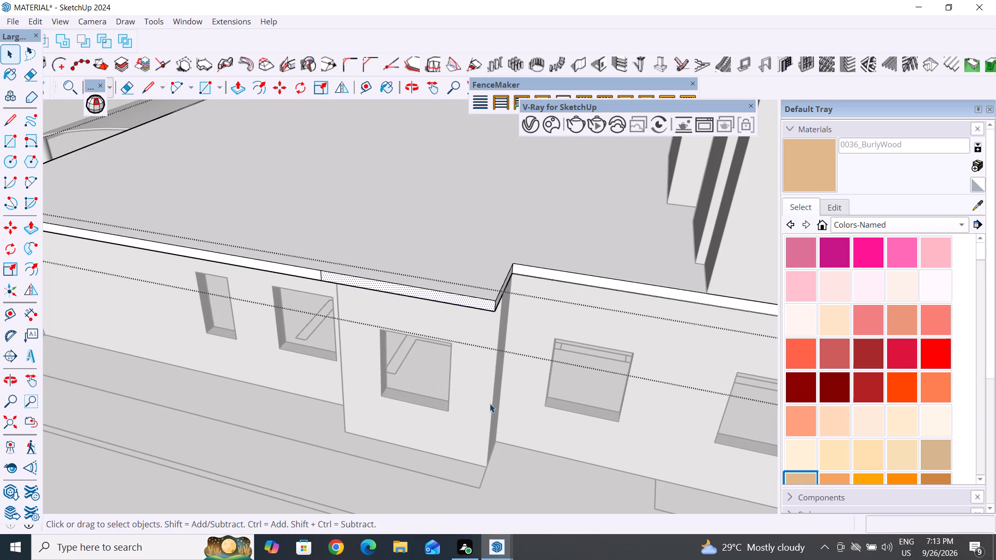
click(200, 463)
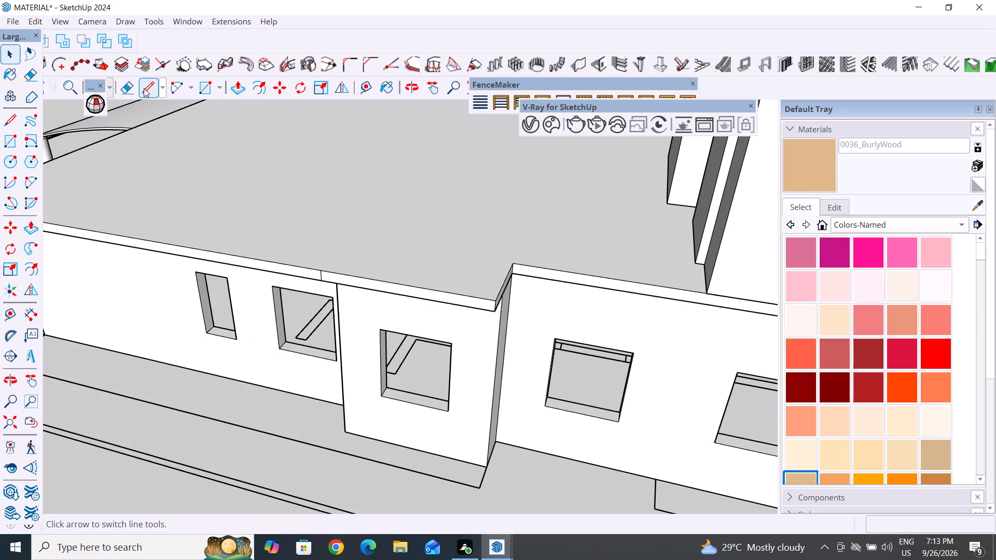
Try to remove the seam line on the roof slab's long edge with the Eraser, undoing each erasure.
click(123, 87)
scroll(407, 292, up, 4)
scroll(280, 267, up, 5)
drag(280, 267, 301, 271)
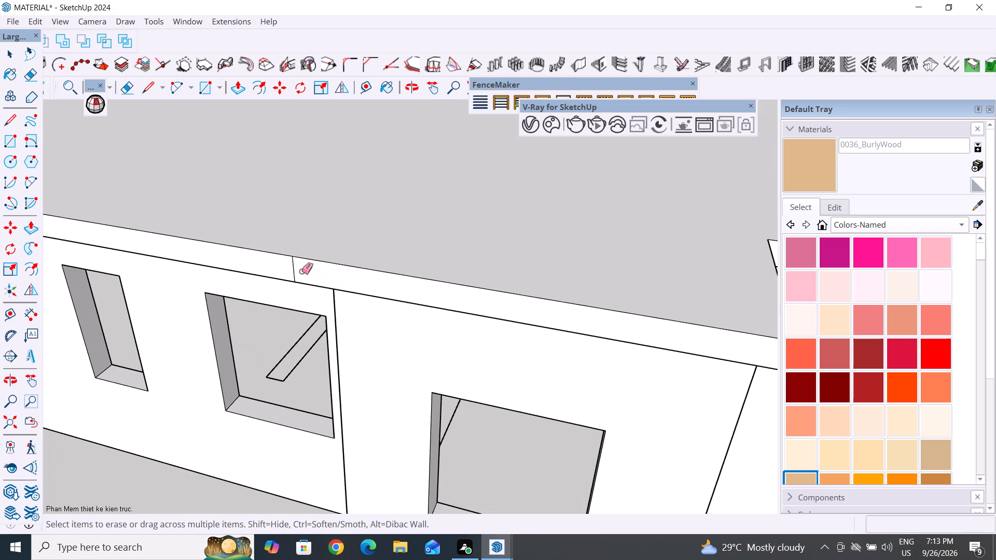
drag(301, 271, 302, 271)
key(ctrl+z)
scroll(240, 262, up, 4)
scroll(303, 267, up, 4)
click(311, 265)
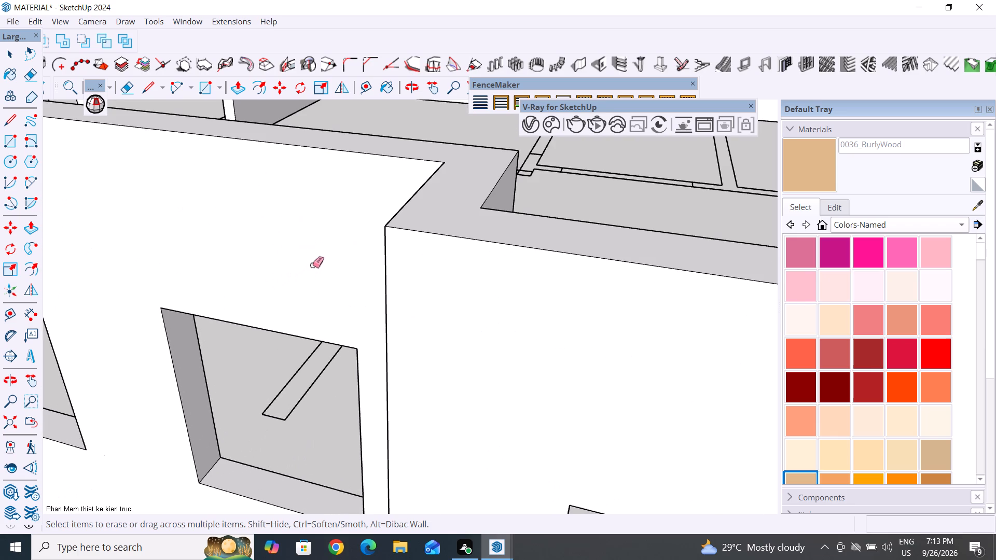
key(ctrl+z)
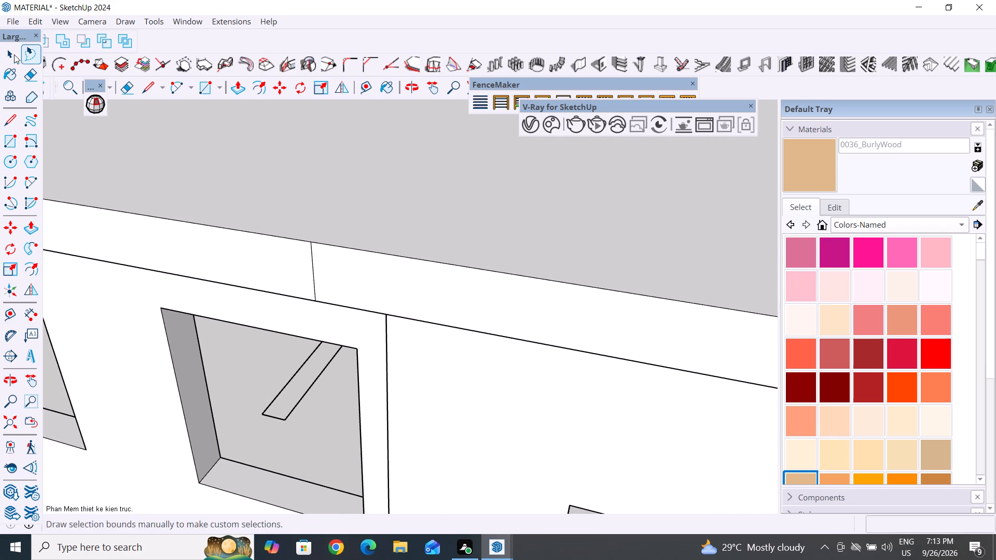
Delete the vertical seam edge on the roof slab's long edge face from inside its group, and close the group.
click(9, 54)
click(313, 268)
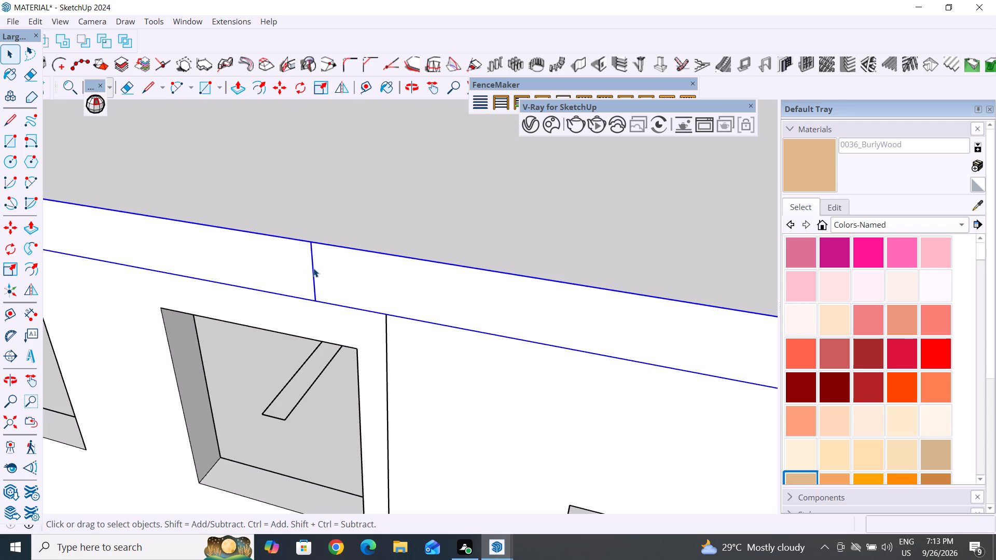
click(313, 268)
click(313, 268)
click(313, 268)
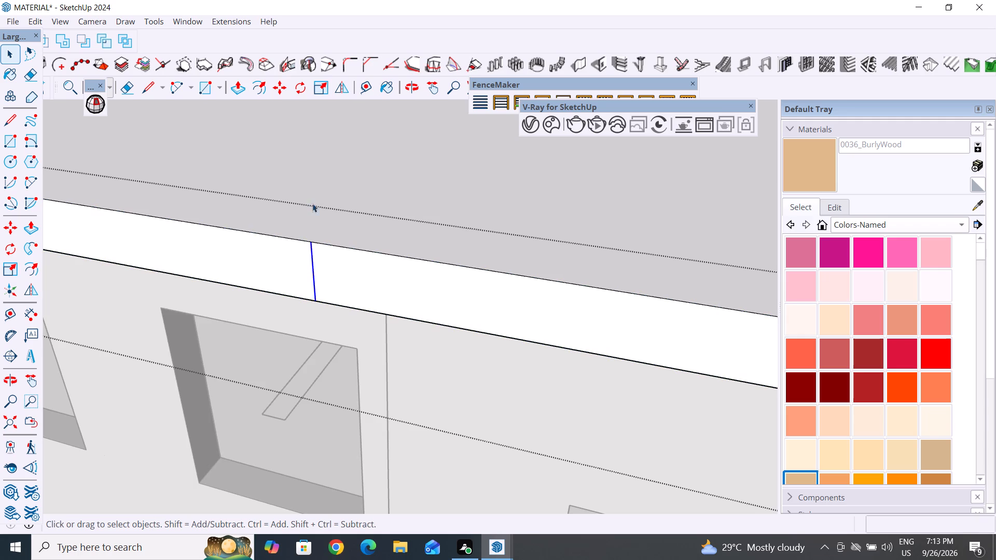
key(Delete)
scroll(385, 398, down, 20)
scroll(385, 398, down, 14)
click(383, 468)
Draw a 12' 3" by 2' rectangle over the canopy outline on the ground below the long side's end windows.
scroll(455, 460, up, 20)
middle_drag(414, 448, 577, 449)
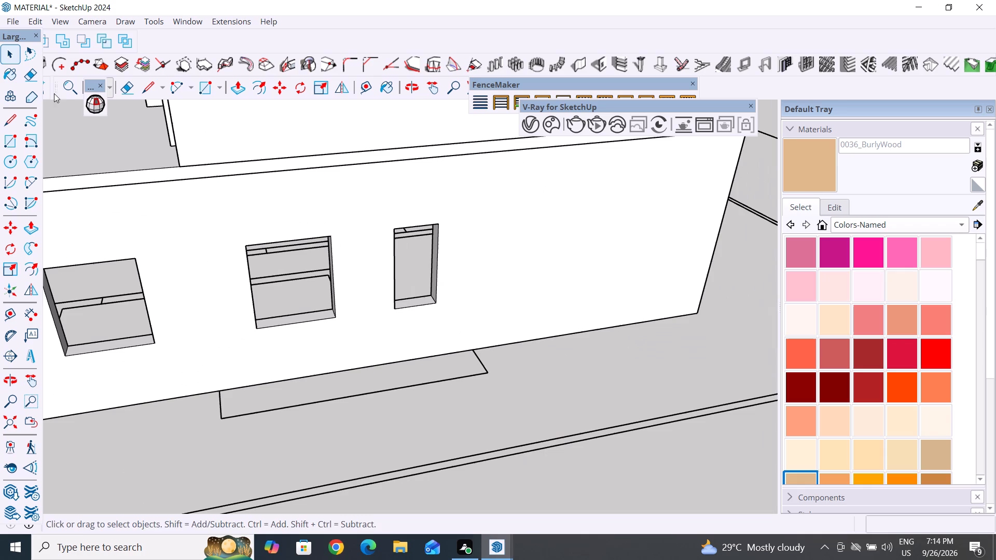
click(204, 89)
scroll(278, 388, up, 5)
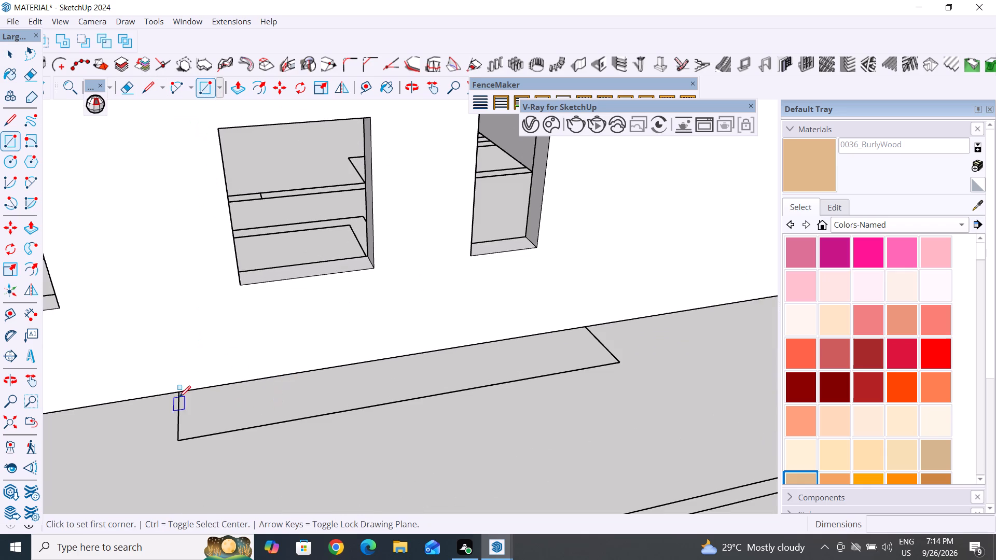
click(178, 395)
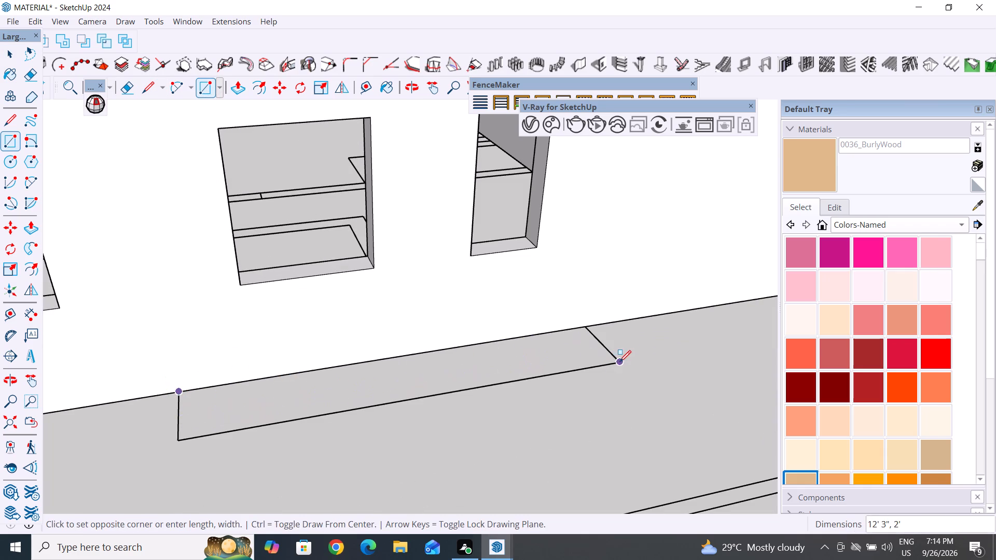
click(622, 362)
click(13, 47)
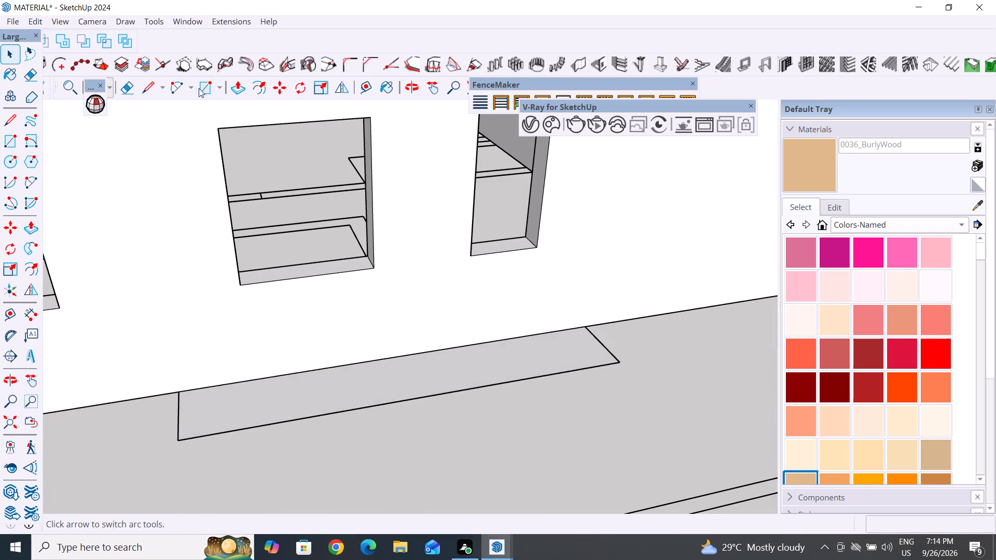
Extrude the canopy rectangle upward 6" into a slab.
click(234, 89)
click(298, 393)
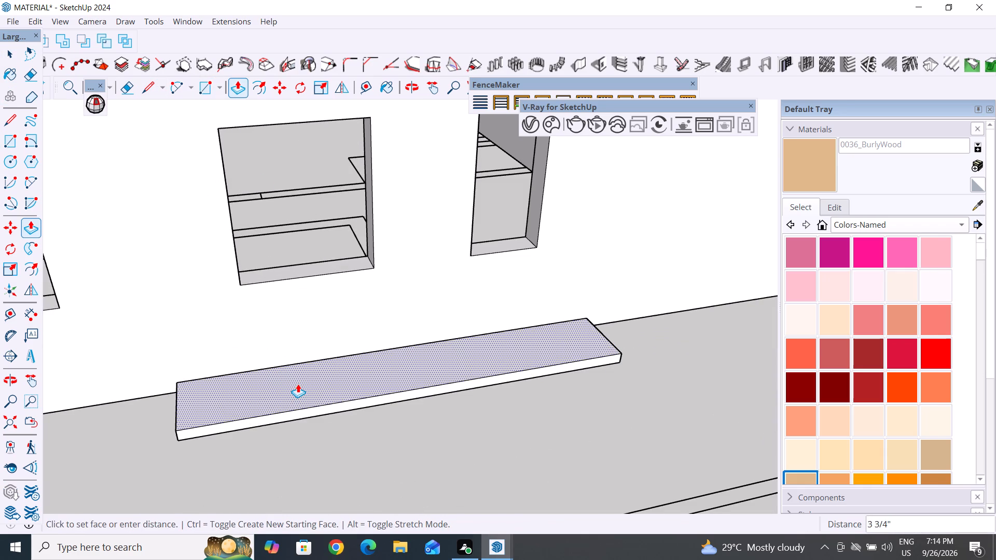
key(6)
key(shift+quotedbl)
key(Return)
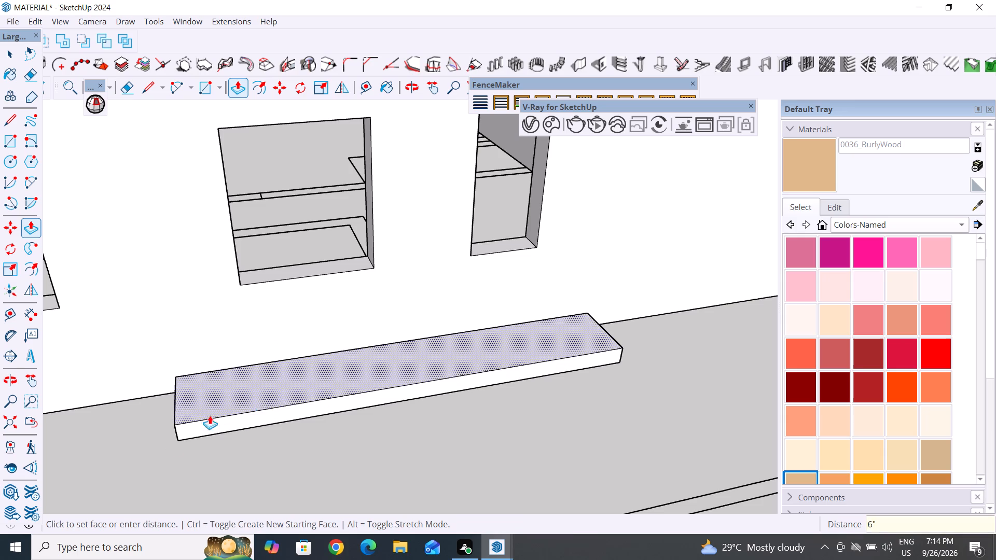
middle_drag(218, 453, 448, 404)
click(5, 55)
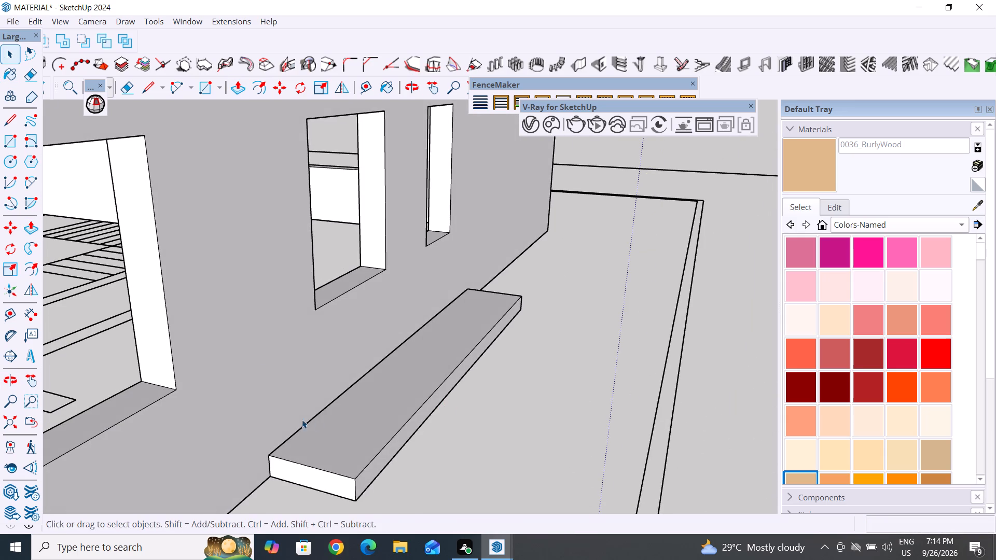
Select the whole extruded canopy slab below the long side's end windows and make it a group.
triple_click(391, 456)
click(391, 456)
right_click(391, 456)
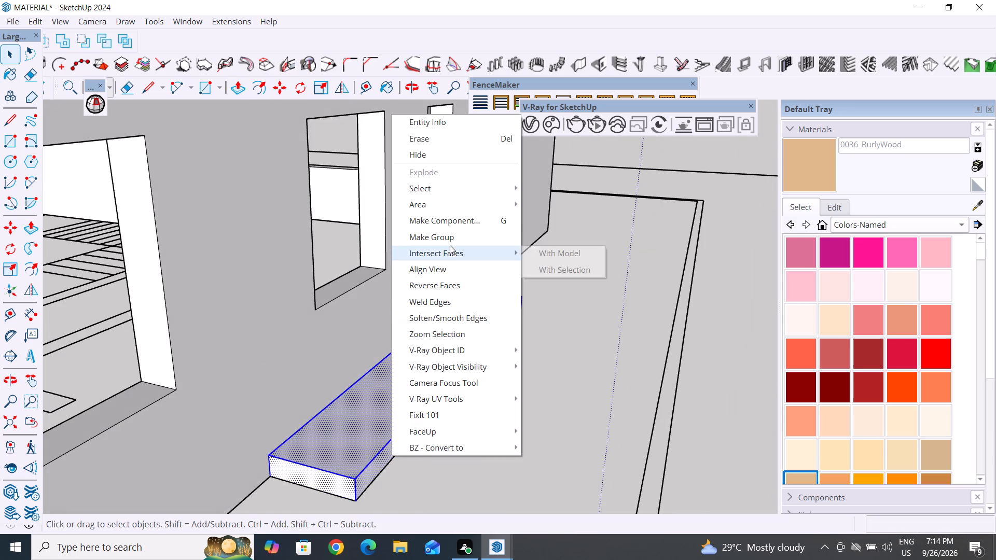
click(451, 242)
Move the canopy slab group straight up 7' so its underside meets the ground-floor window heads, and deselect it.
middle_drag(545, 408, 394, 203)
scroll(394, 203, up, 1)
scroll(306, 362, up, 3)
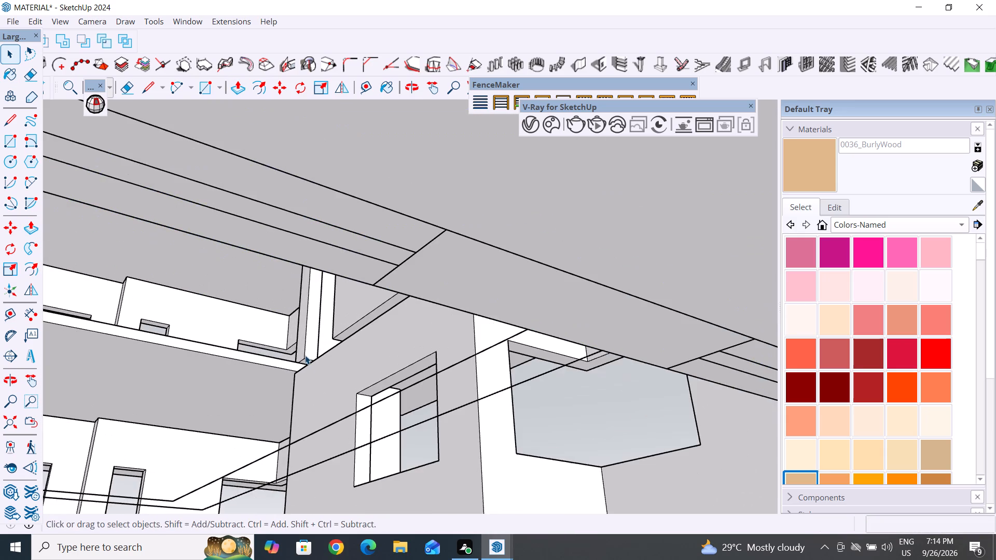
scroll(381, 349, down, 3)
key(m)
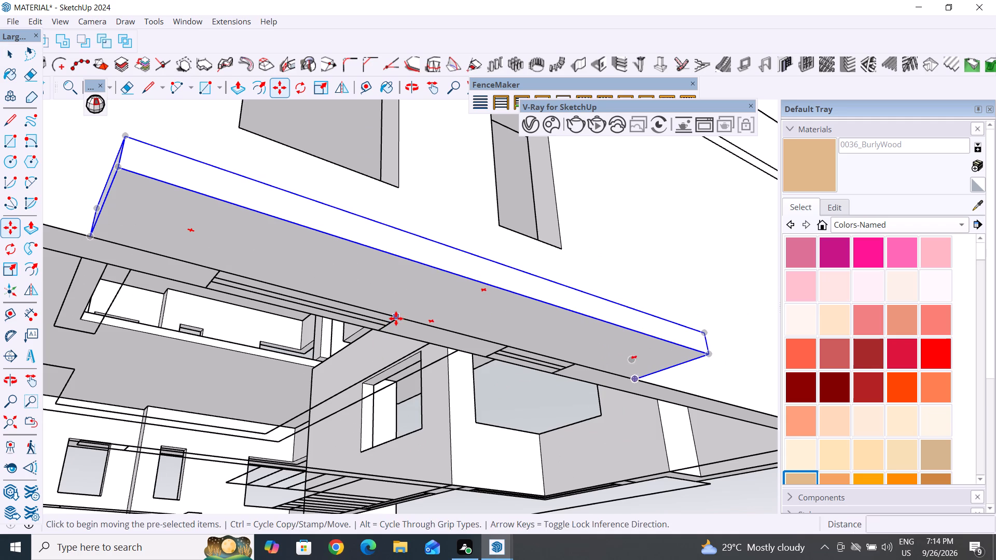
click(398, 316)
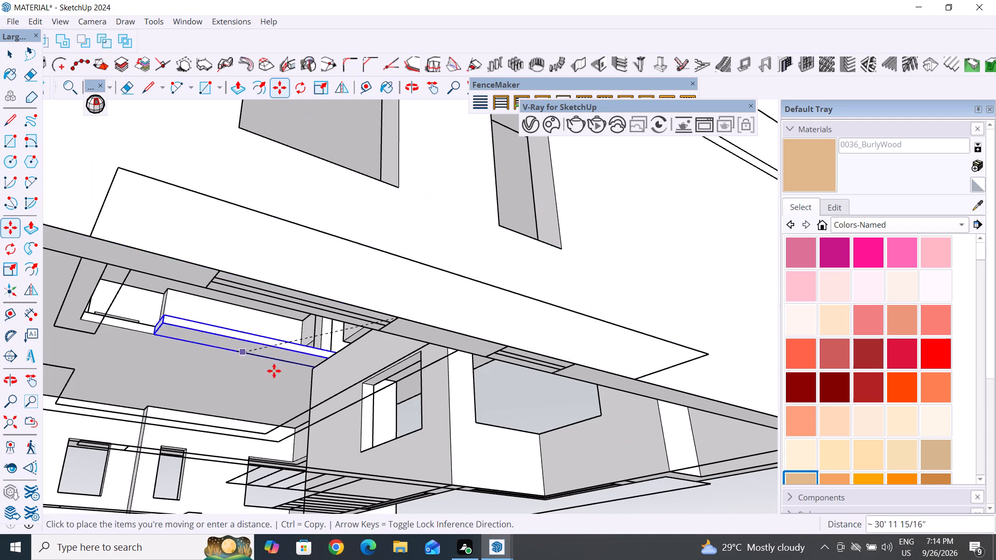
scroll(299, 392, down, 11)
scroll(324, 322, up, 10)
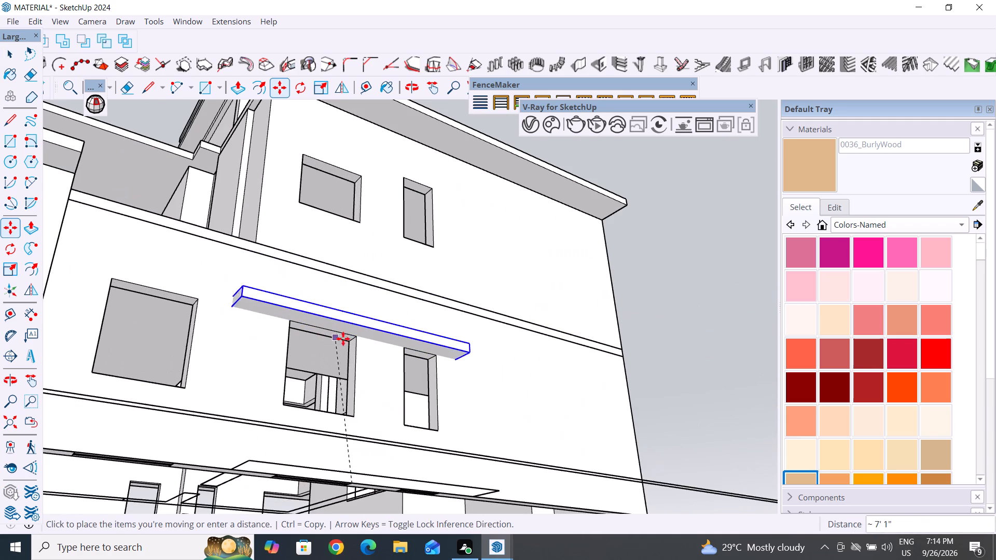
scroll(356, 337, up, 10)
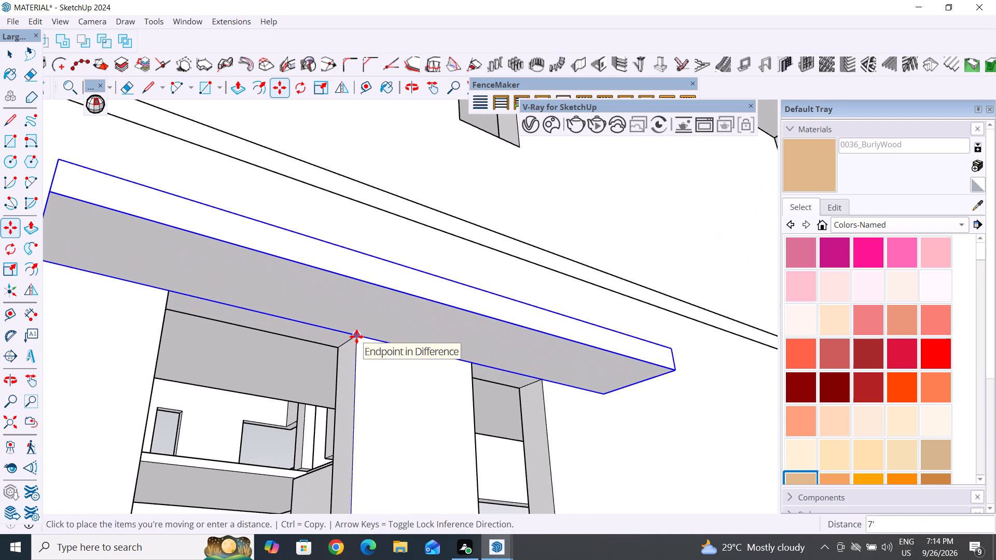
click(356, 337)
click(11, 56)
scroll(359, 285, down, 5)
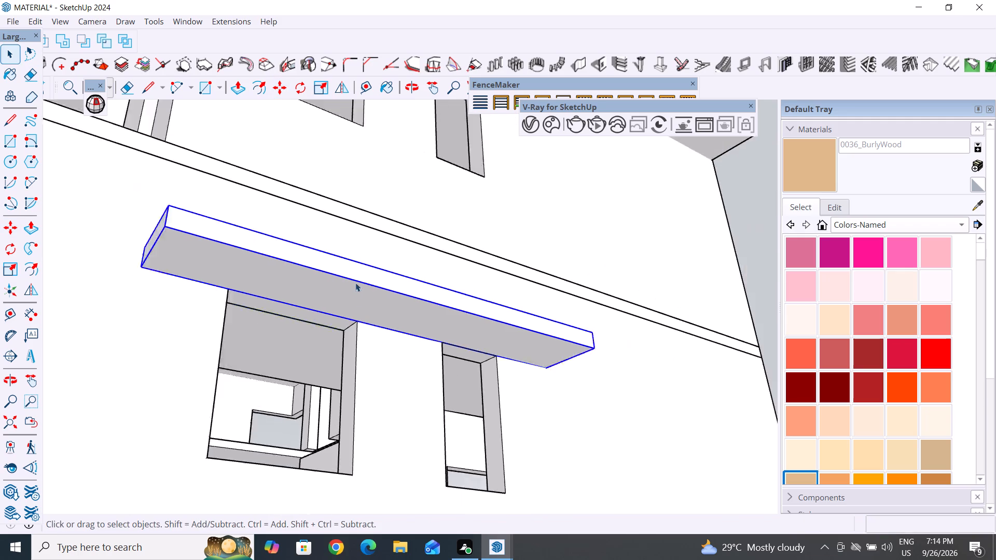
scroll(355, 283, down, 17)
middle_drag(380, 342, 347, 549)
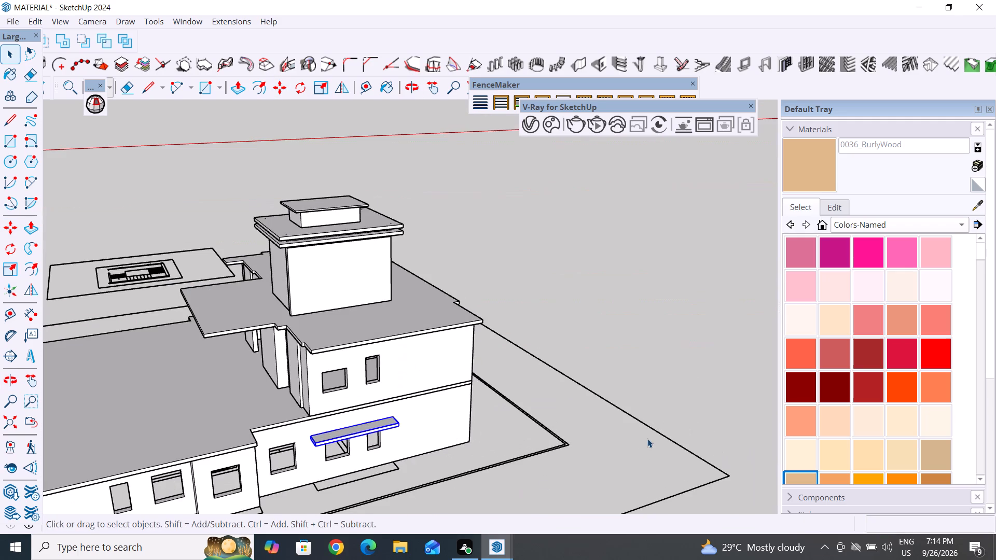
click(647, 439)
Examine the canopies around the building and the curved porch roof, including the geometry inside its group.
scroll(548, 236, down, 6)
middle_drag(389, 421, 614, 442)
middle_drag(280, 443, 474, 456)
scroll(440, 362, up, 4)
middle_drag(193, 431, 489, 391)
middle_drag(303, 372, 425, 337)
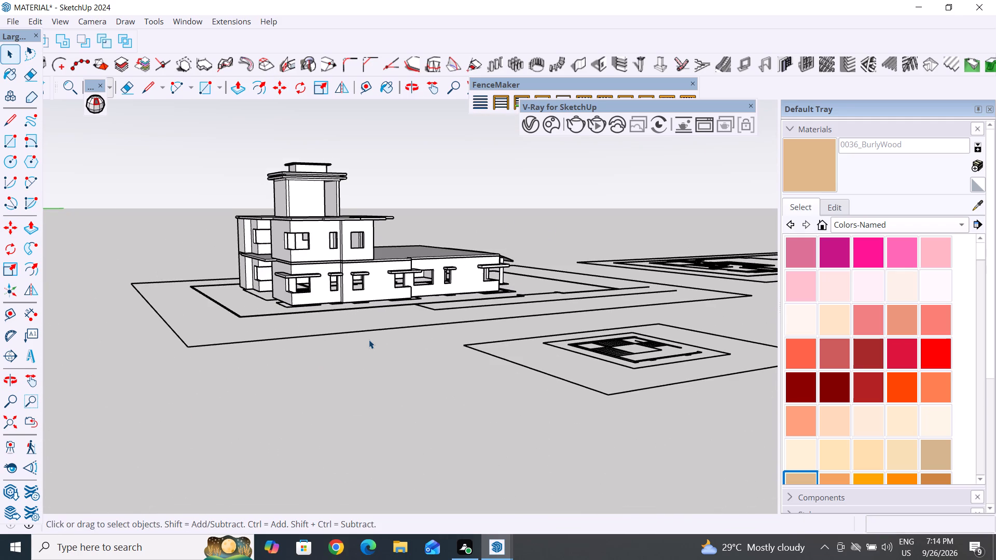
middle_drag(495, 327, 246, 414)
scroll(590, 318, up, 5)
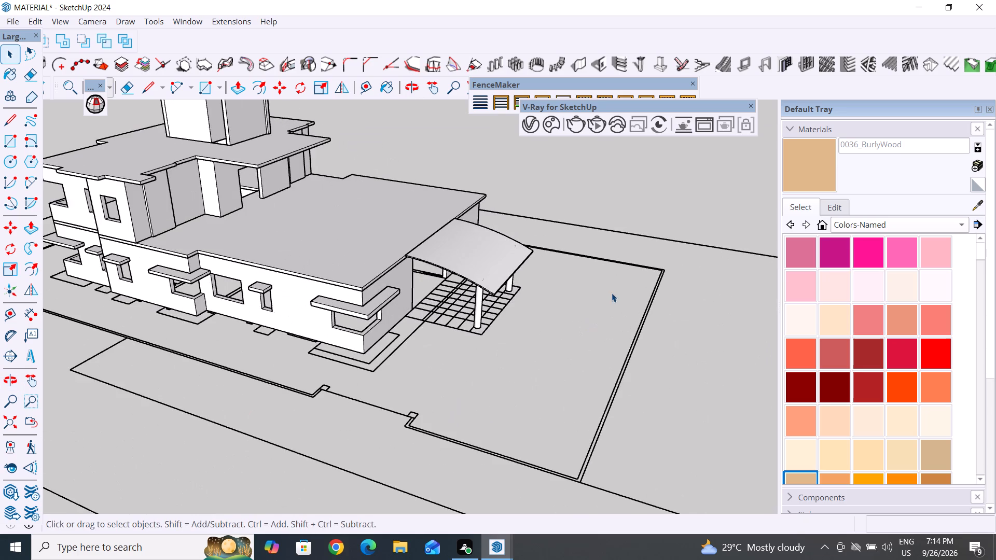
middle_drag(521, 307, 475, 296)
scroll(455, 269, up, 6)
middle_drag(394, 367, 466, 383)
scroll(492, 248, up, 2)
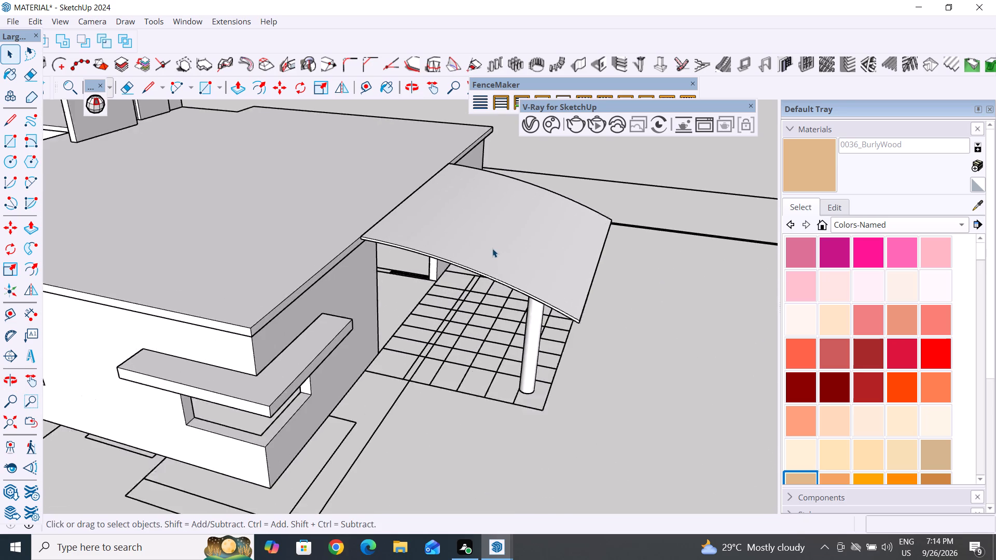
scroll(492, 248, up, 2)
triple_click(492, 245)
click(492, 245)
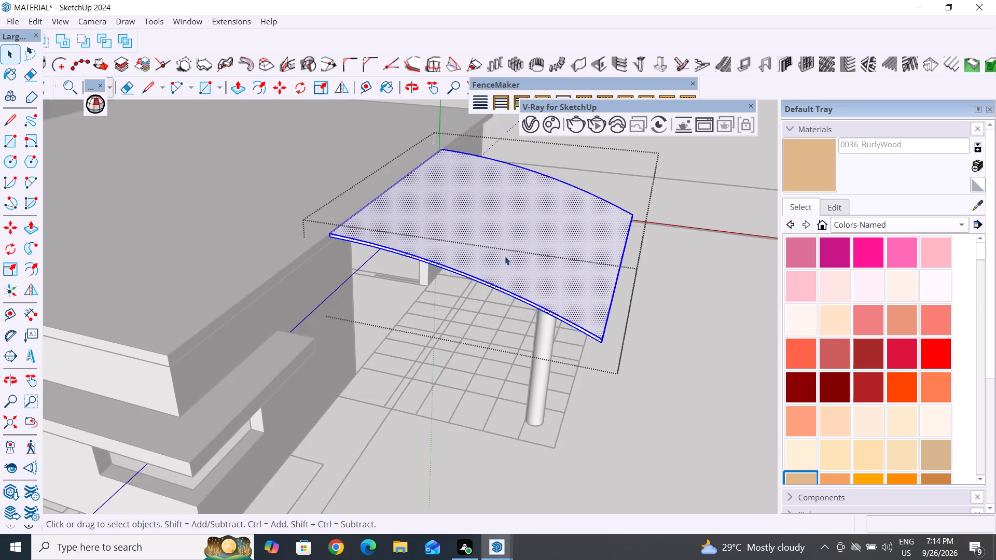
middle_drag(445, 302, 641, 338)
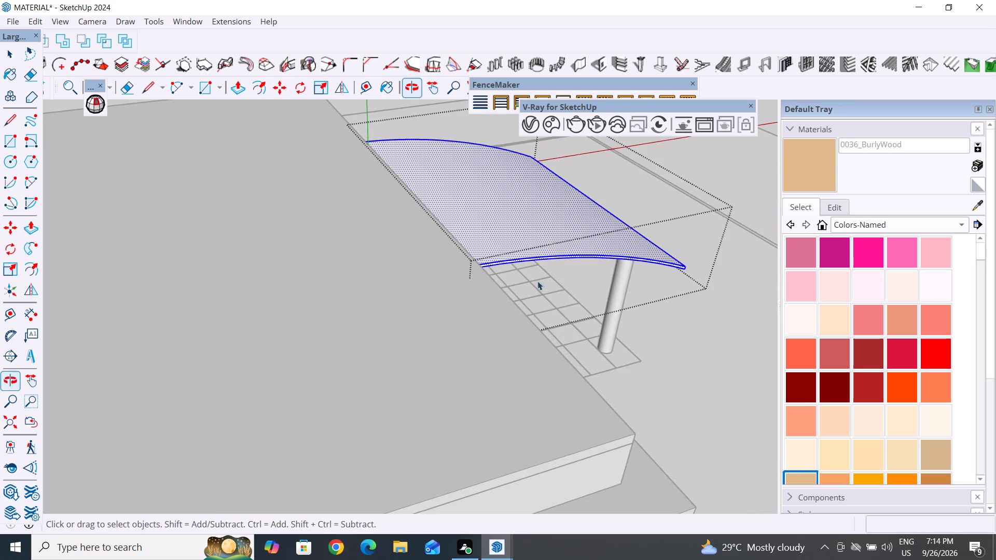
scroll(537, 281, up, 10)
middle_drag(407, 259, 239, 184)
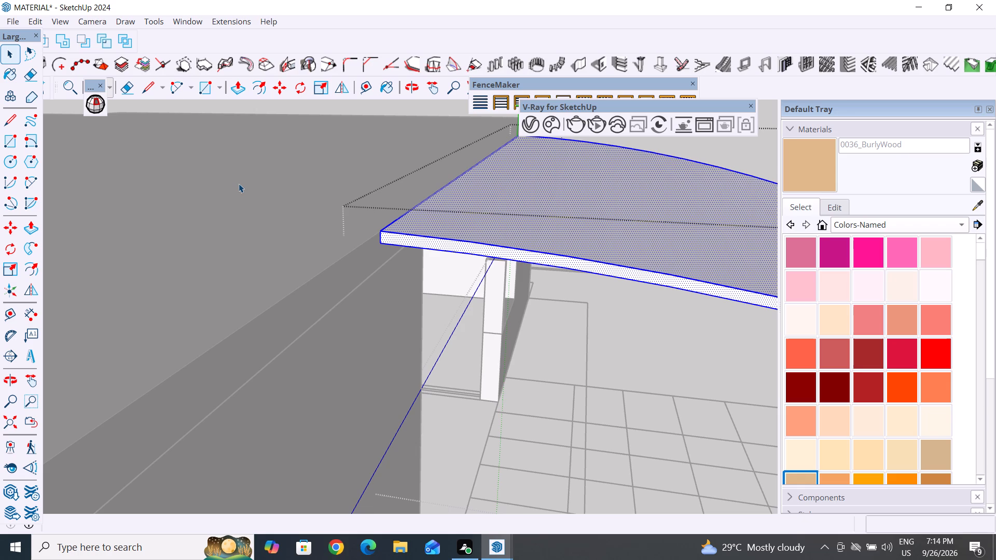
click(283, 34)
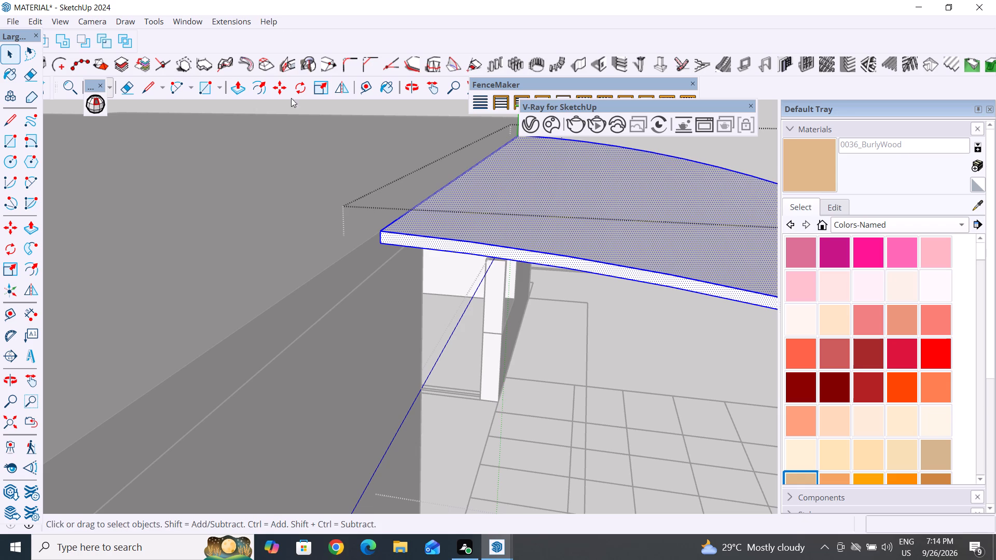
scroll(403, 256, down, 13)
double_click(608, 172)
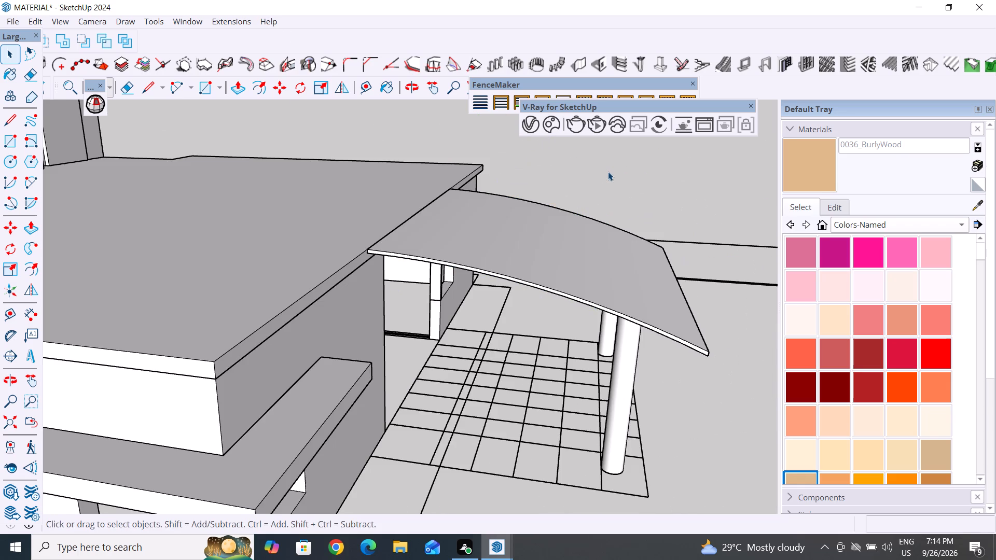
Draw a line about 5' 3" long down the corner window's short-side sill, from the jamb base's midpoint to the sill's outer edge.
scroll(389, 255, down, 6)
middle_drag(570, 321, 597, 361)
scroll(597, 361, up, 1)
scroll(518, 357, down, 4)
middle_drag(421, 432, 400, 346)
scroll(356, 328, up, 6)
scroll(428, 383, up, 1)
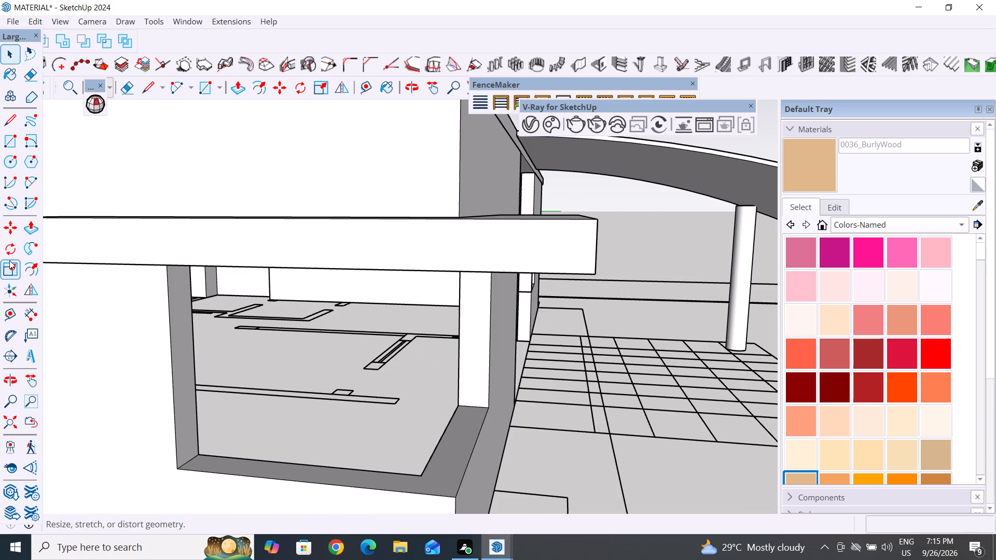
click(13, 119)
scroll(460, 415, up, 4)
scroll(563, 349, down, 5)
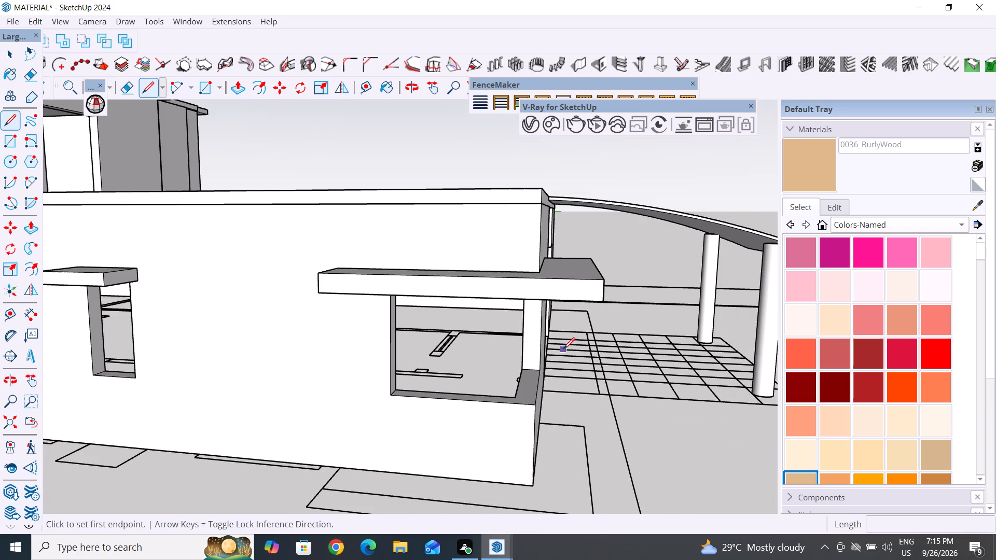
middle_drag(625, 400, 571, 427)
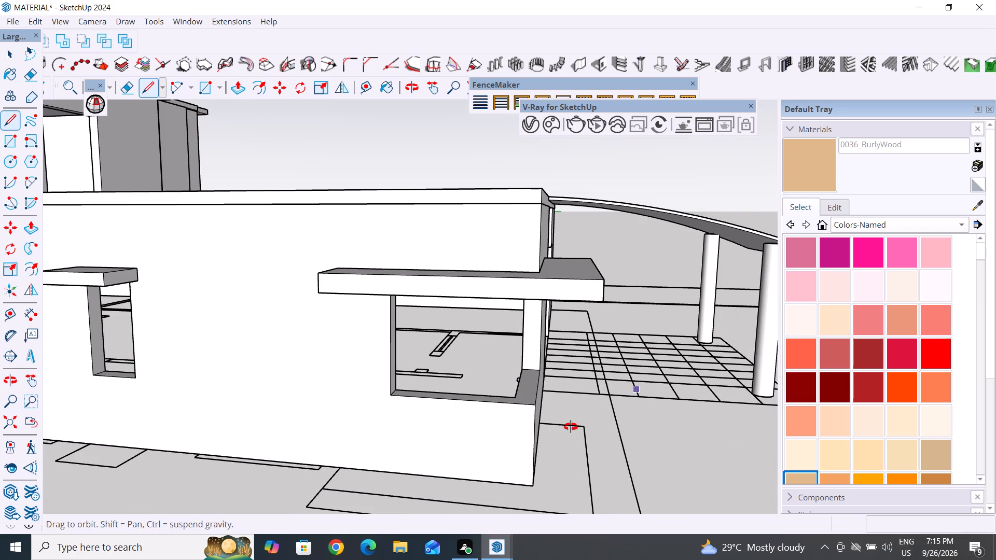
middle_drag(571, 427, 549, 437)
scroll(590, 330, down, 5)
scroll(512, 408, up, 5)
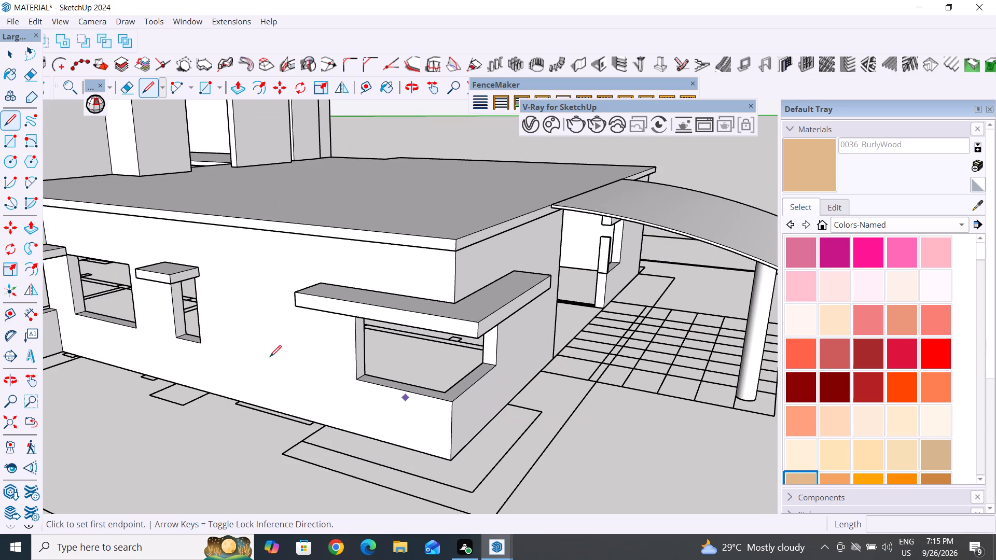
scroll(459, 411, up, 6)
scroll(508, 341, up, 6)
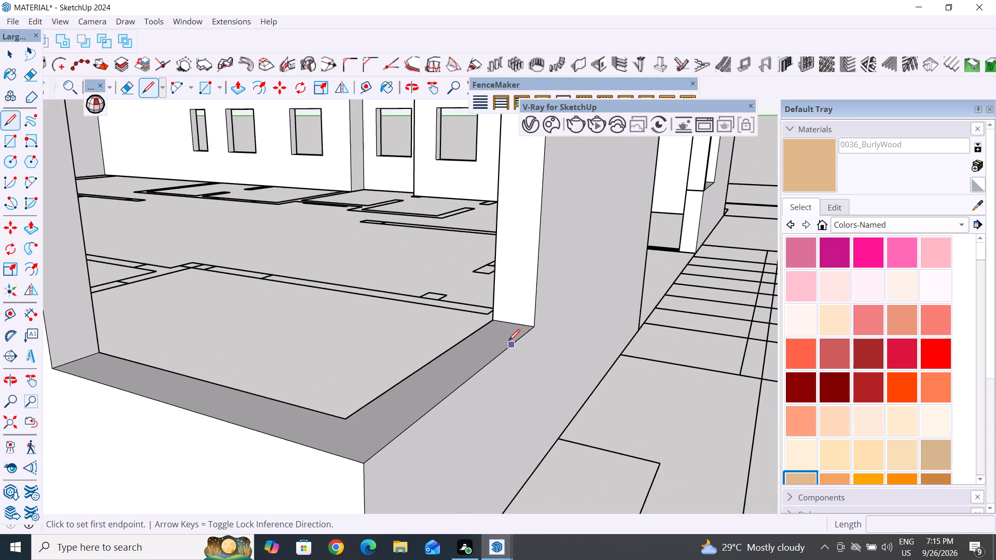
scroll(508, 341, up, 4)
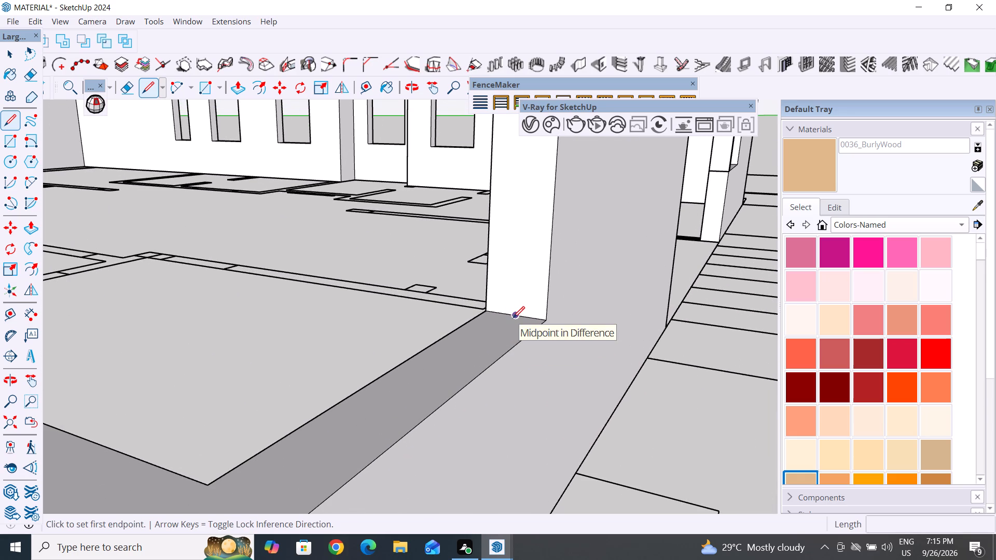
click(513, 318)
scroll(513, 318, down, 6)
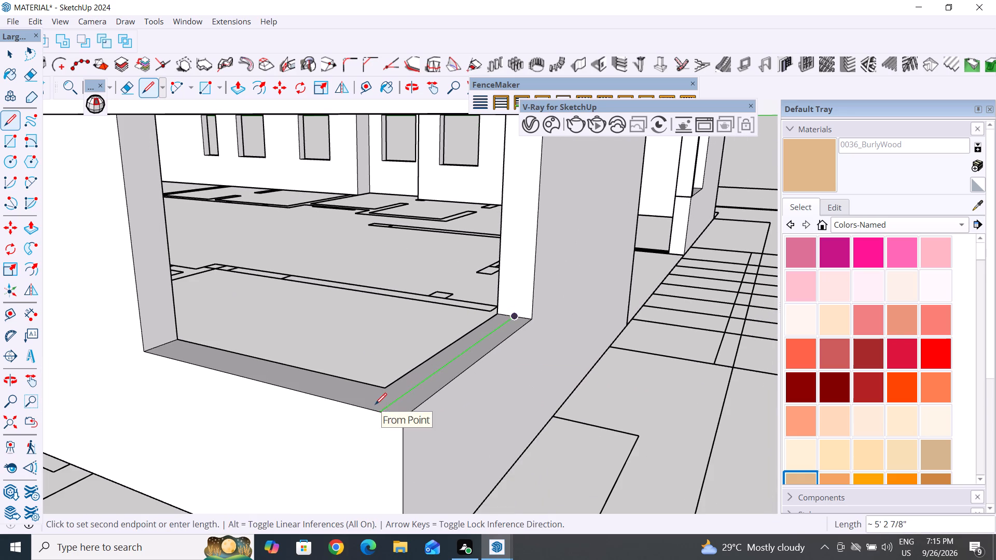
click(382, 413)
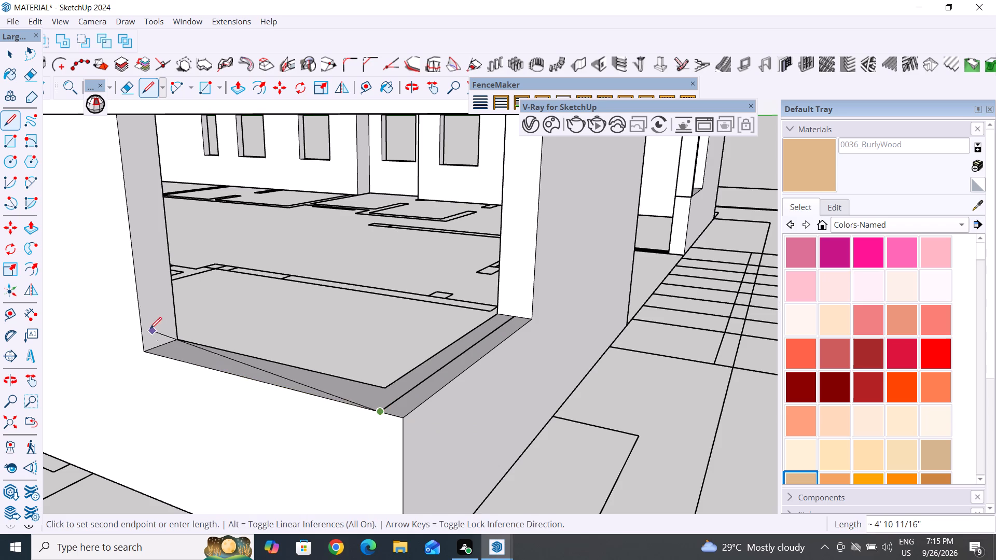
key(Escape)
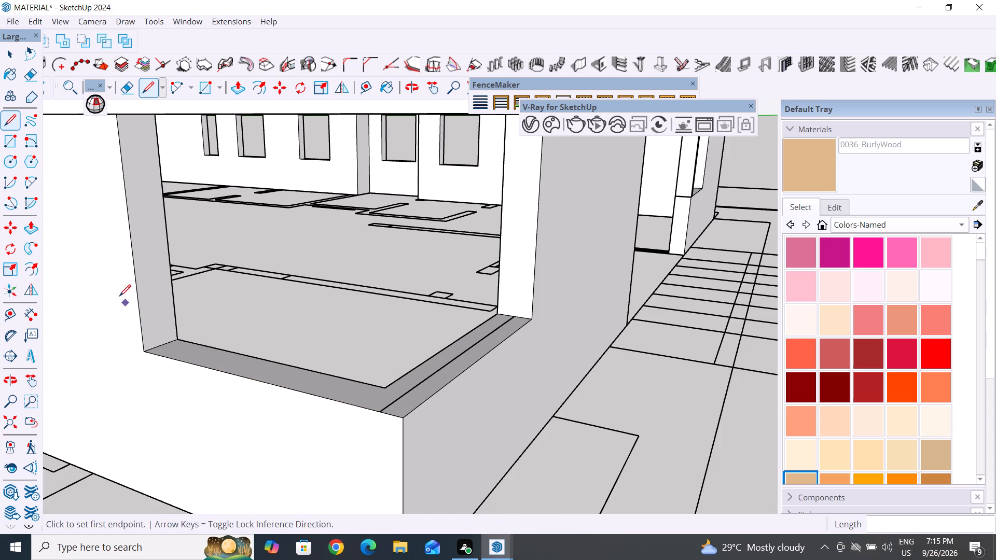
Draw a 4' 10 1/2" centre line along the corner window's long-side sill, from the jamb base's midpoint to the first line.
click(11, 118)
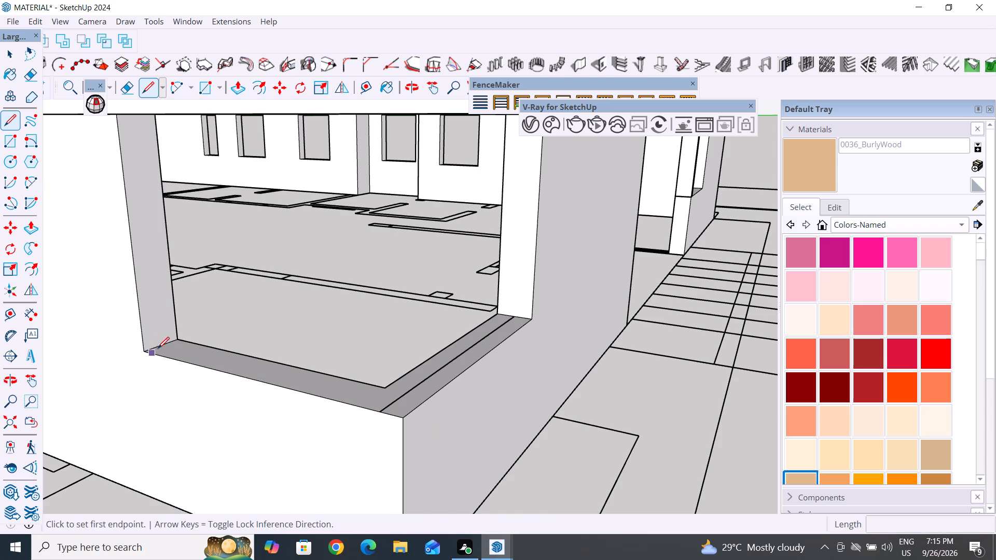
click(160, 346)
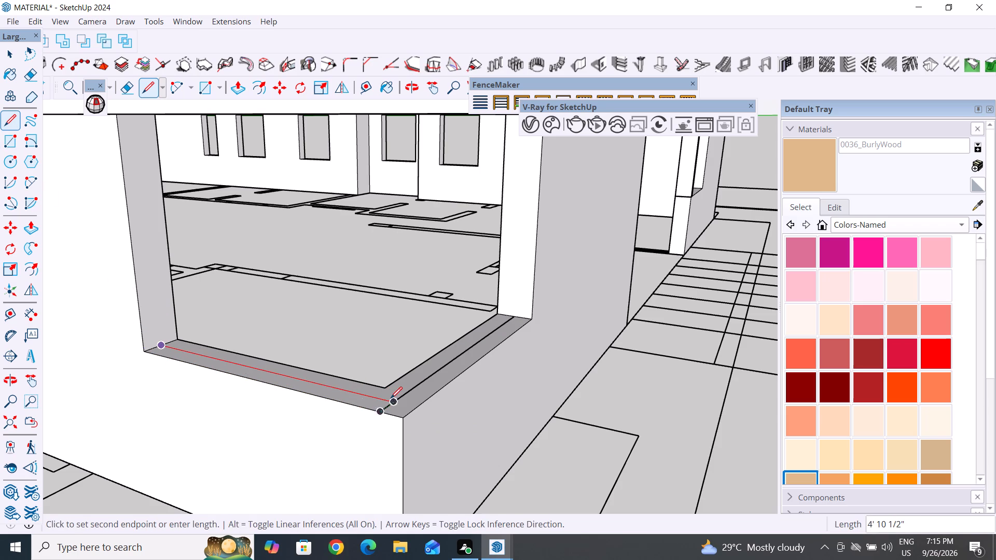
click(396, 402)
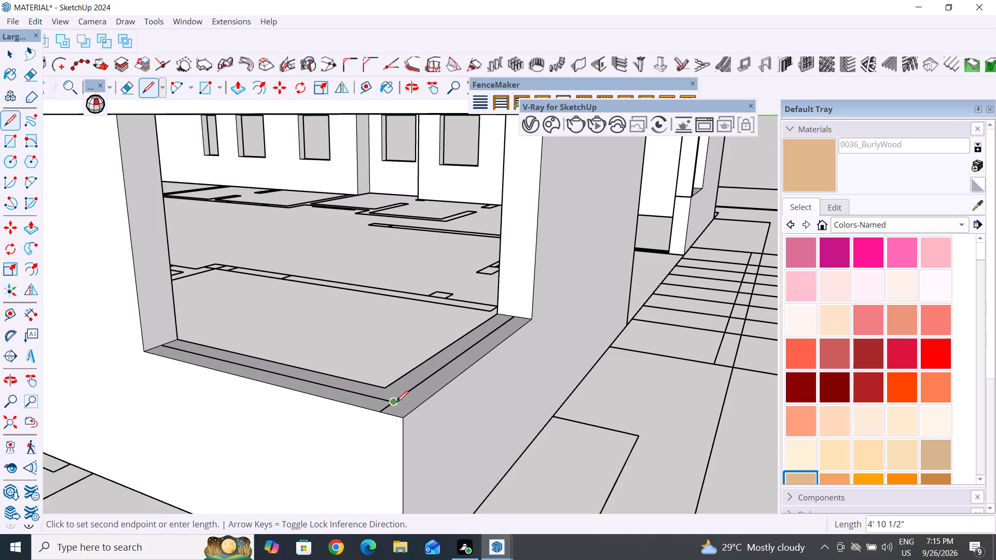
key(Escape)
click(6, 50)
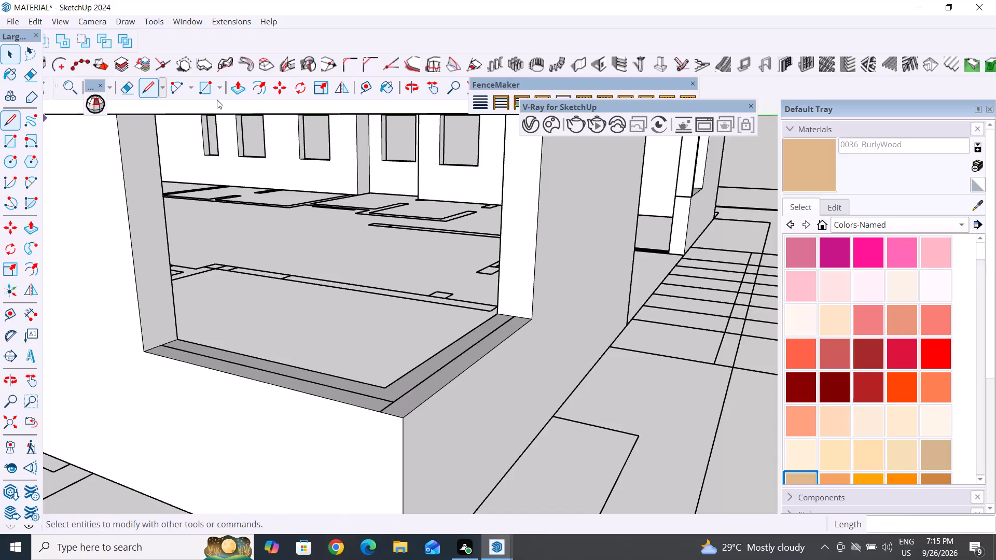
Erase the short line end that overshoots the meeting point of the two sill centre lines.
click(128, 84)
scroll(403, 418, up, 5)
drag(381, 401, 390, 405)
click(9, 53)
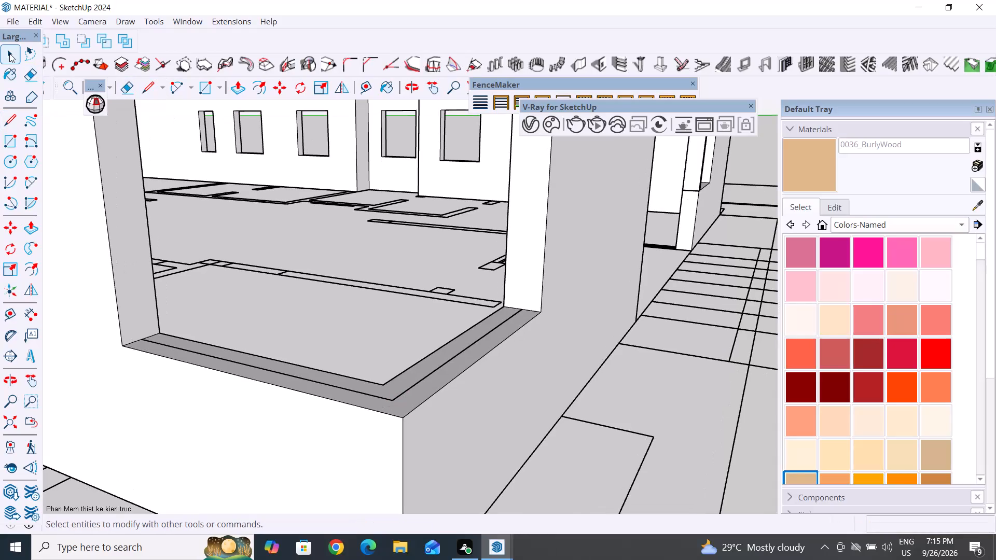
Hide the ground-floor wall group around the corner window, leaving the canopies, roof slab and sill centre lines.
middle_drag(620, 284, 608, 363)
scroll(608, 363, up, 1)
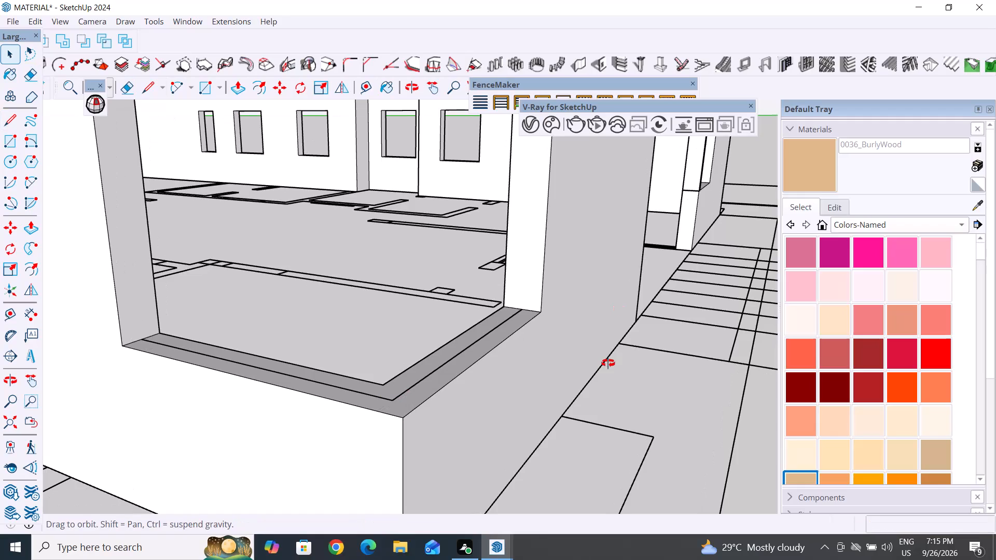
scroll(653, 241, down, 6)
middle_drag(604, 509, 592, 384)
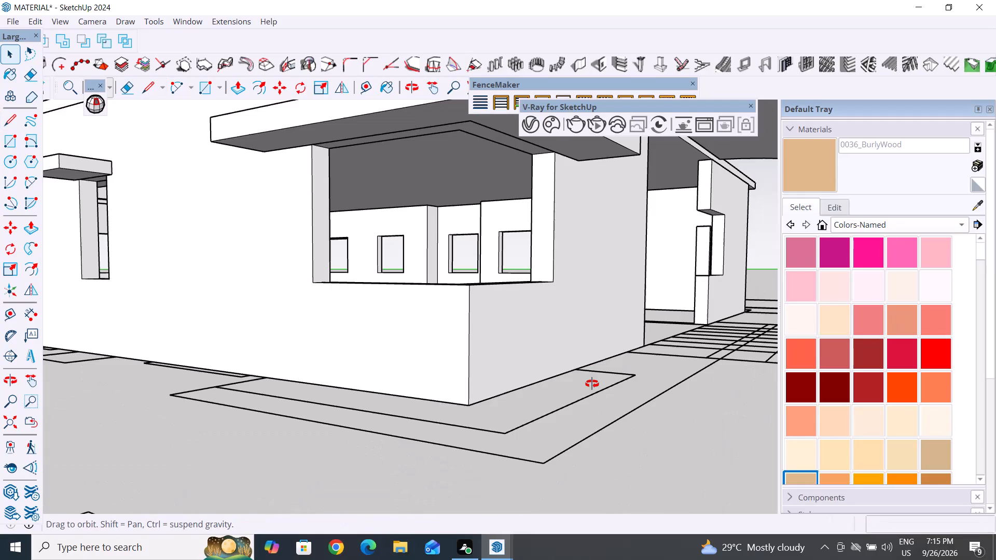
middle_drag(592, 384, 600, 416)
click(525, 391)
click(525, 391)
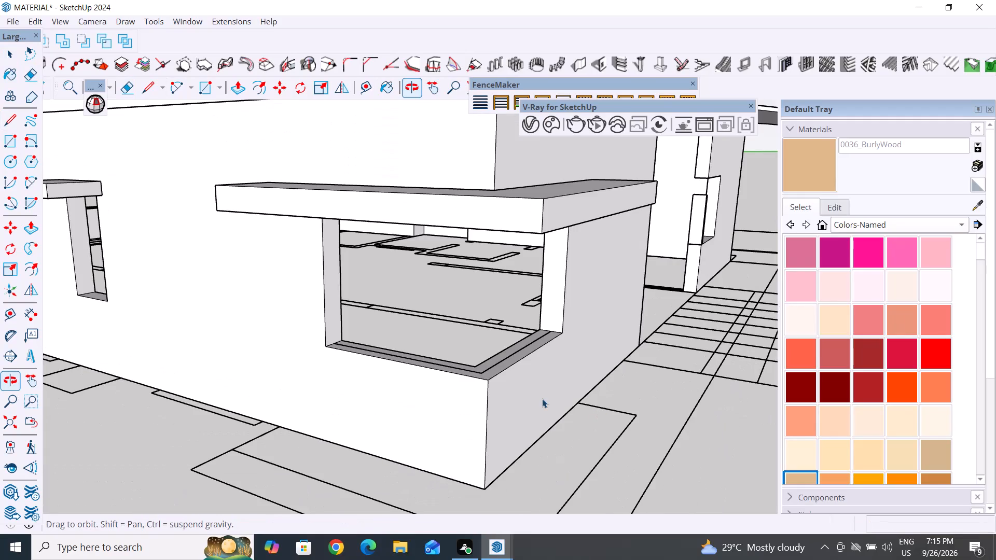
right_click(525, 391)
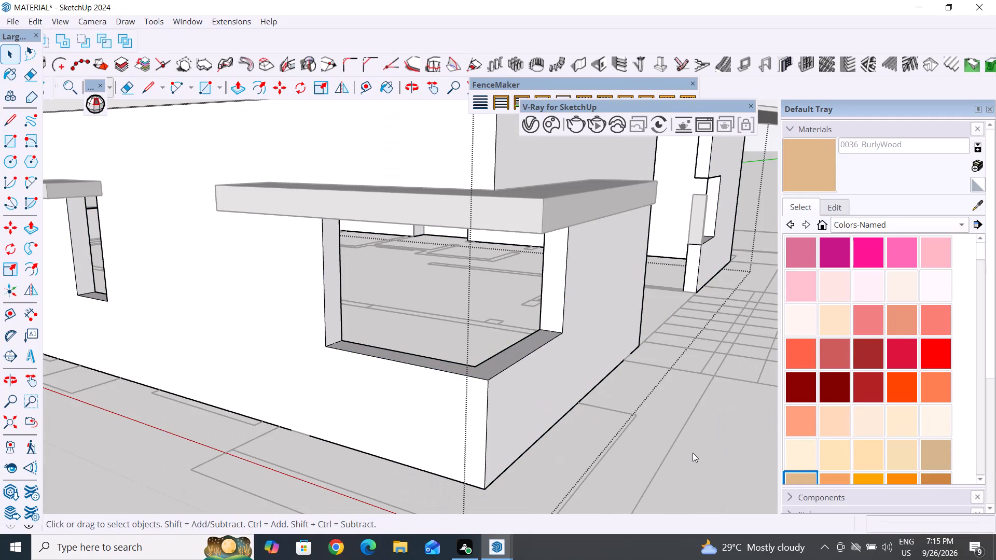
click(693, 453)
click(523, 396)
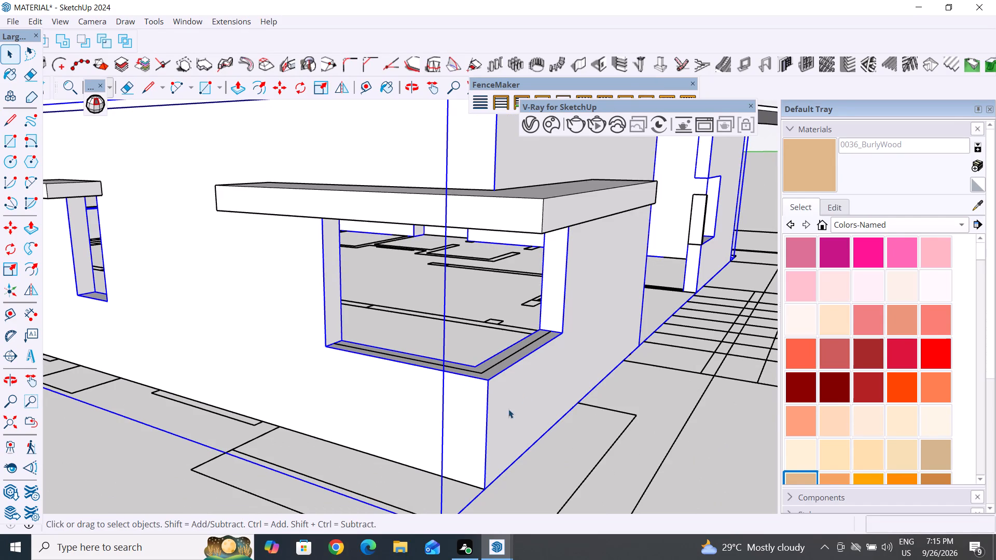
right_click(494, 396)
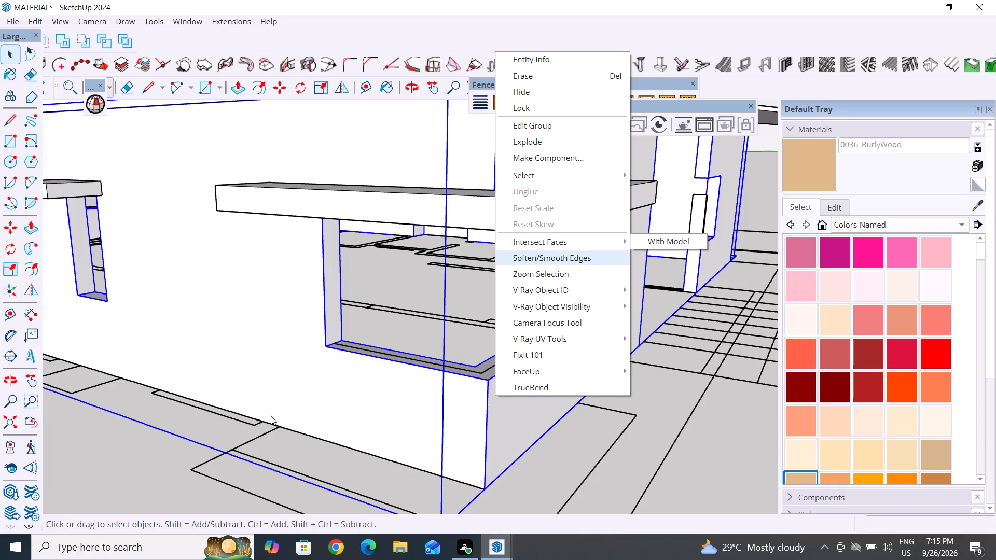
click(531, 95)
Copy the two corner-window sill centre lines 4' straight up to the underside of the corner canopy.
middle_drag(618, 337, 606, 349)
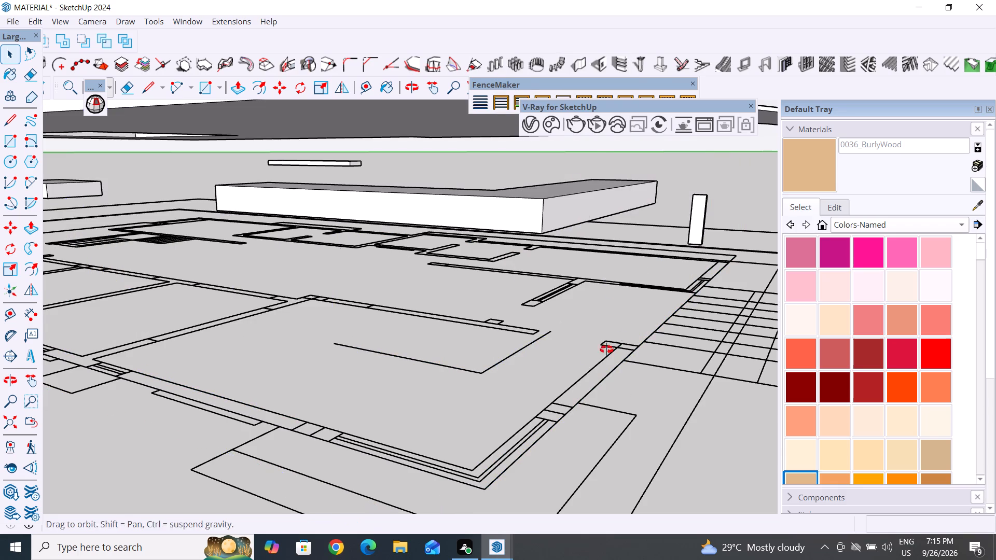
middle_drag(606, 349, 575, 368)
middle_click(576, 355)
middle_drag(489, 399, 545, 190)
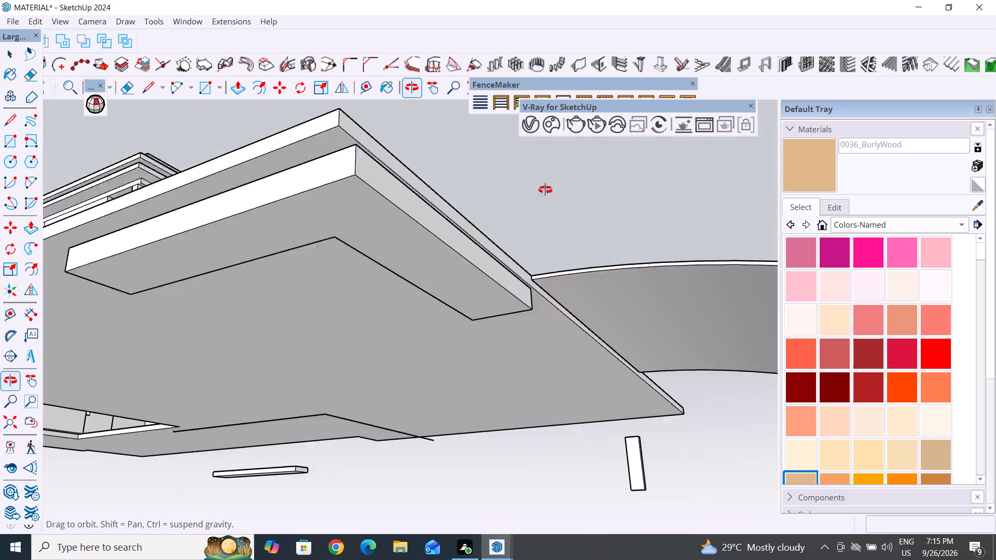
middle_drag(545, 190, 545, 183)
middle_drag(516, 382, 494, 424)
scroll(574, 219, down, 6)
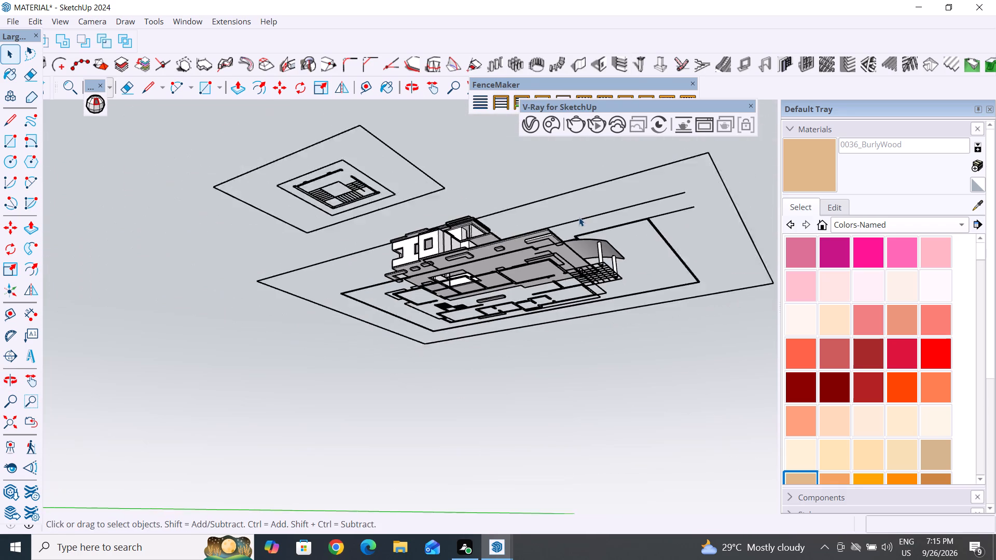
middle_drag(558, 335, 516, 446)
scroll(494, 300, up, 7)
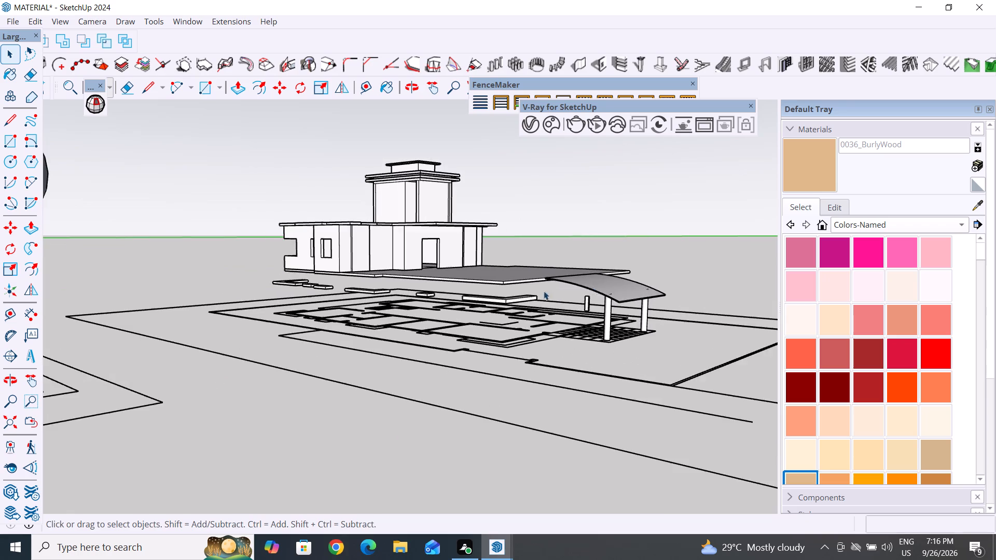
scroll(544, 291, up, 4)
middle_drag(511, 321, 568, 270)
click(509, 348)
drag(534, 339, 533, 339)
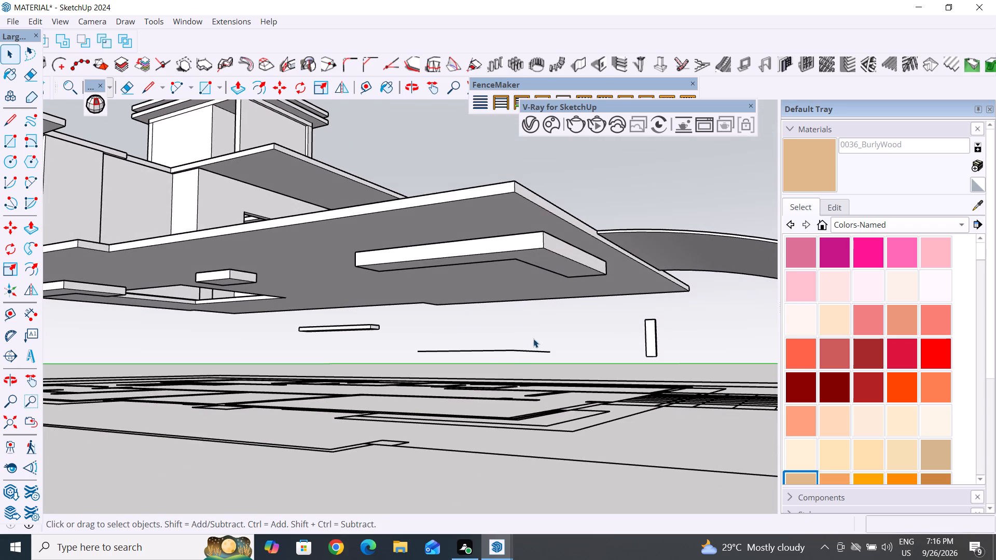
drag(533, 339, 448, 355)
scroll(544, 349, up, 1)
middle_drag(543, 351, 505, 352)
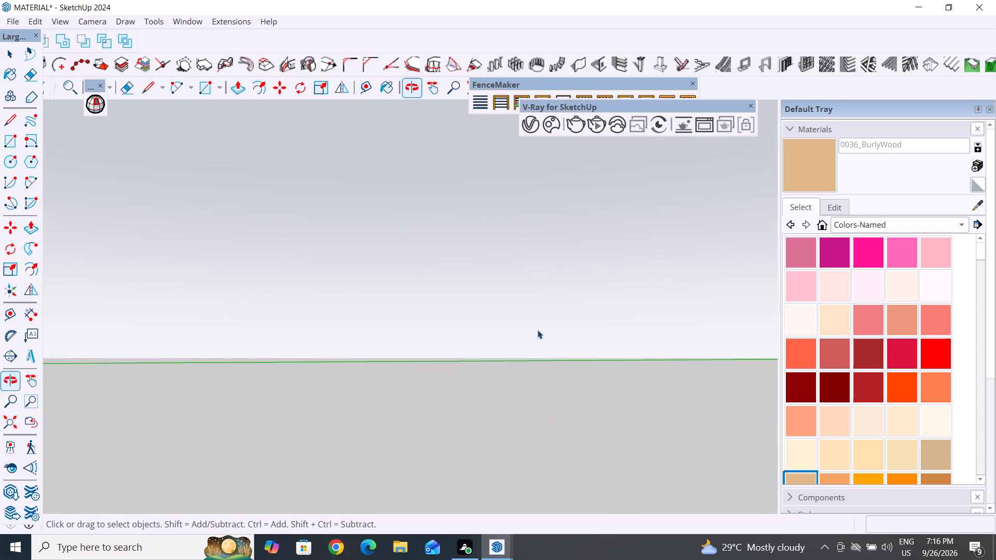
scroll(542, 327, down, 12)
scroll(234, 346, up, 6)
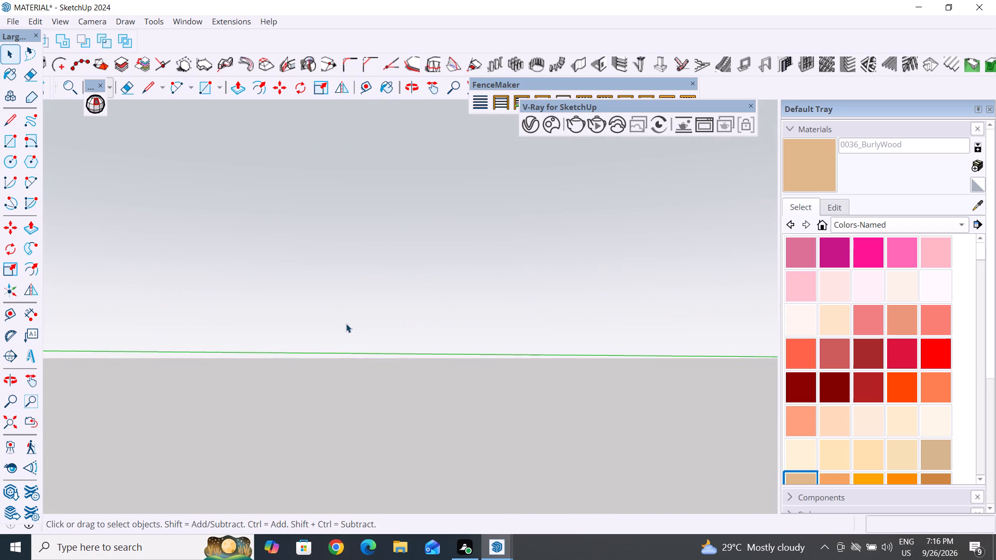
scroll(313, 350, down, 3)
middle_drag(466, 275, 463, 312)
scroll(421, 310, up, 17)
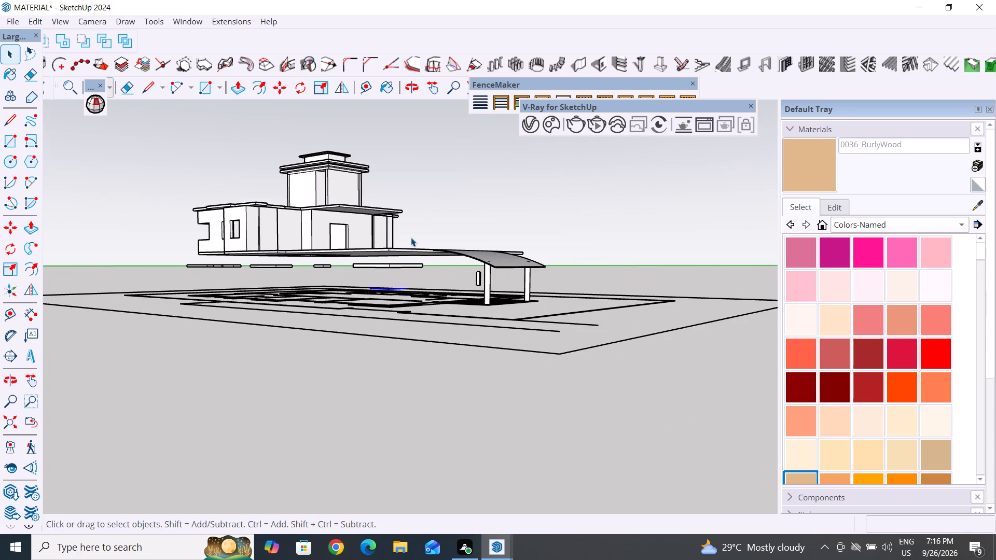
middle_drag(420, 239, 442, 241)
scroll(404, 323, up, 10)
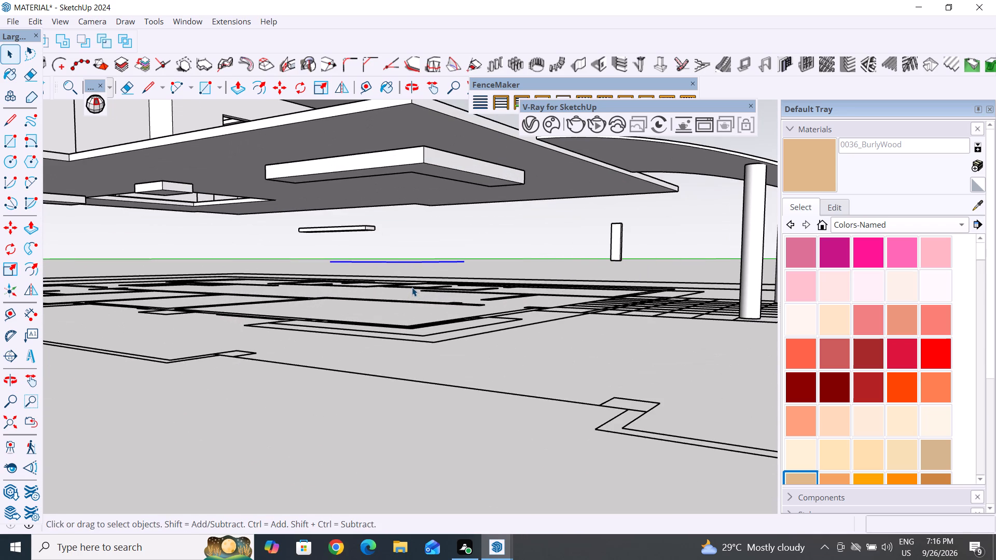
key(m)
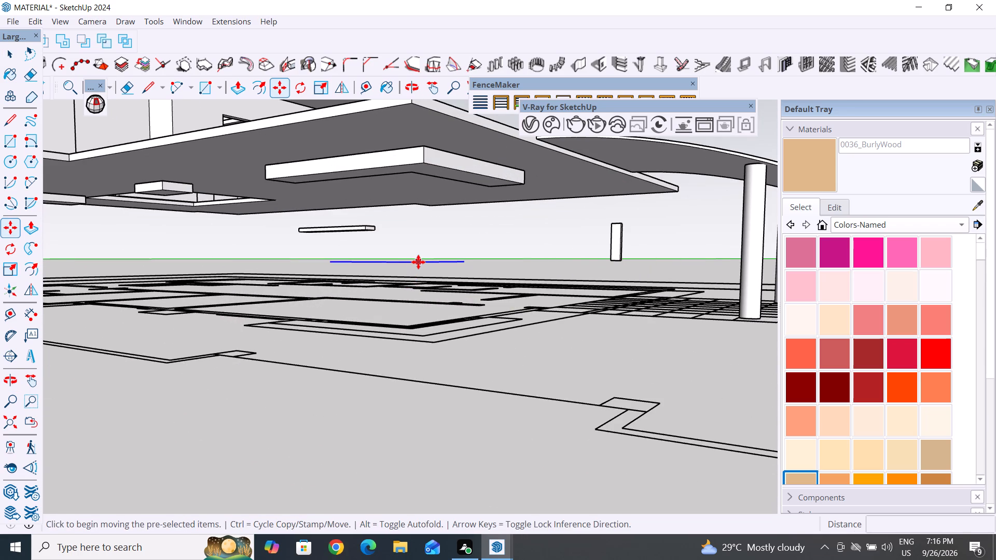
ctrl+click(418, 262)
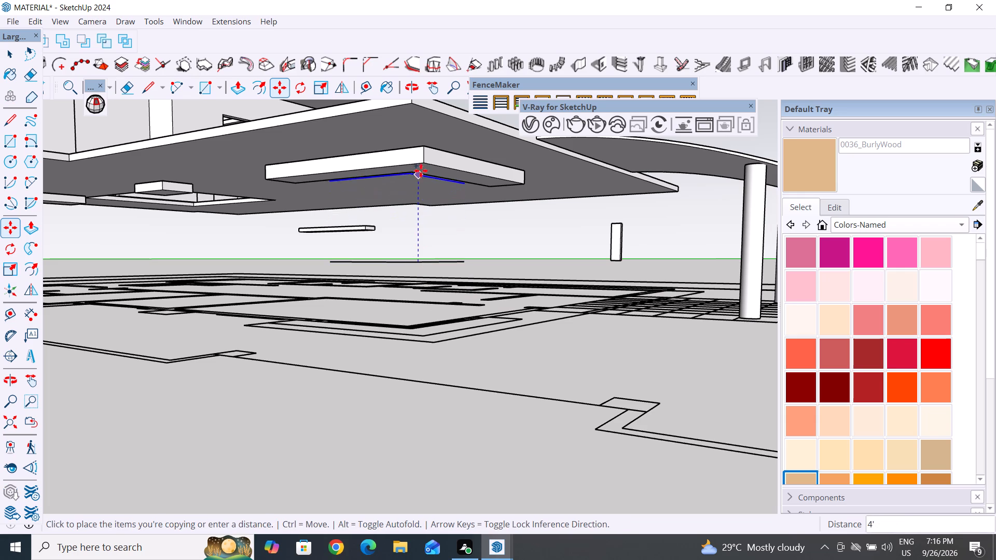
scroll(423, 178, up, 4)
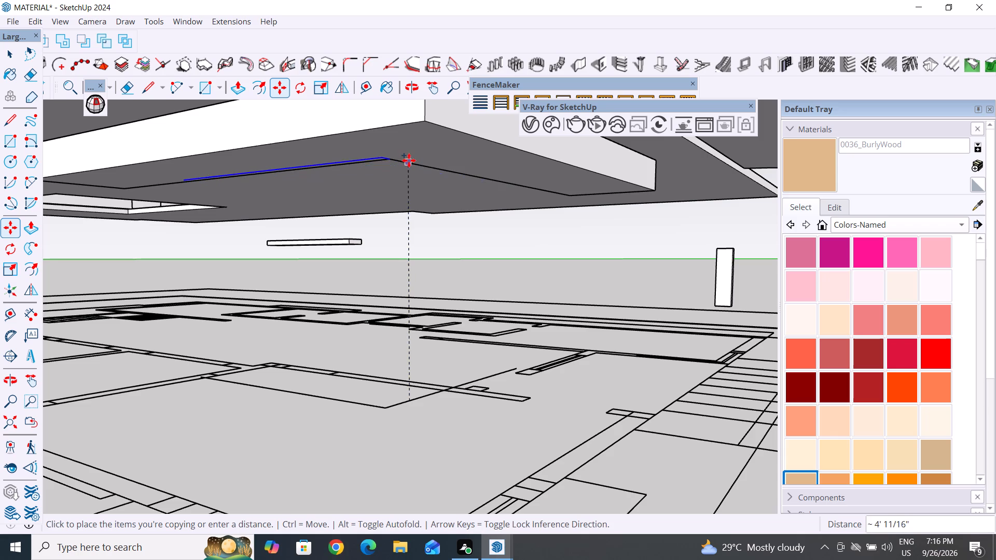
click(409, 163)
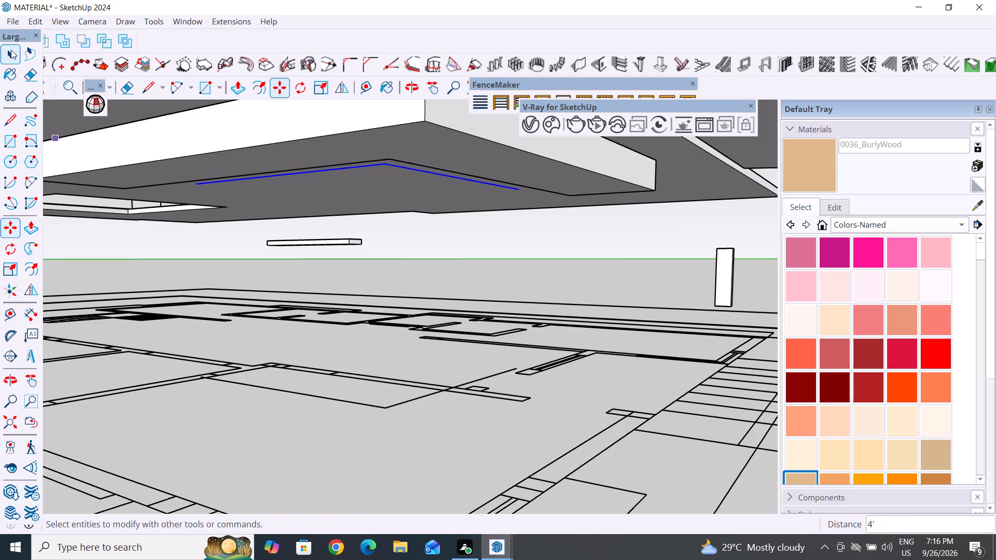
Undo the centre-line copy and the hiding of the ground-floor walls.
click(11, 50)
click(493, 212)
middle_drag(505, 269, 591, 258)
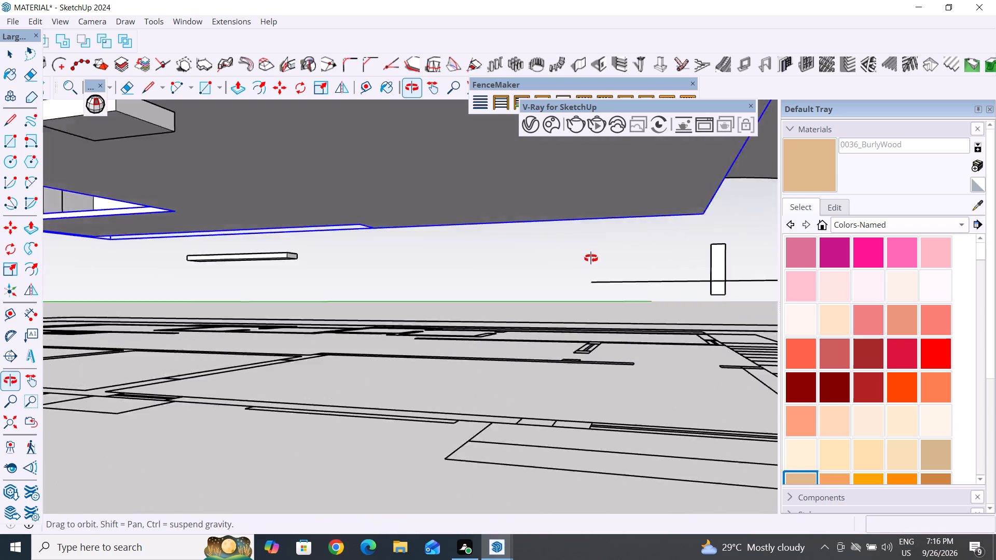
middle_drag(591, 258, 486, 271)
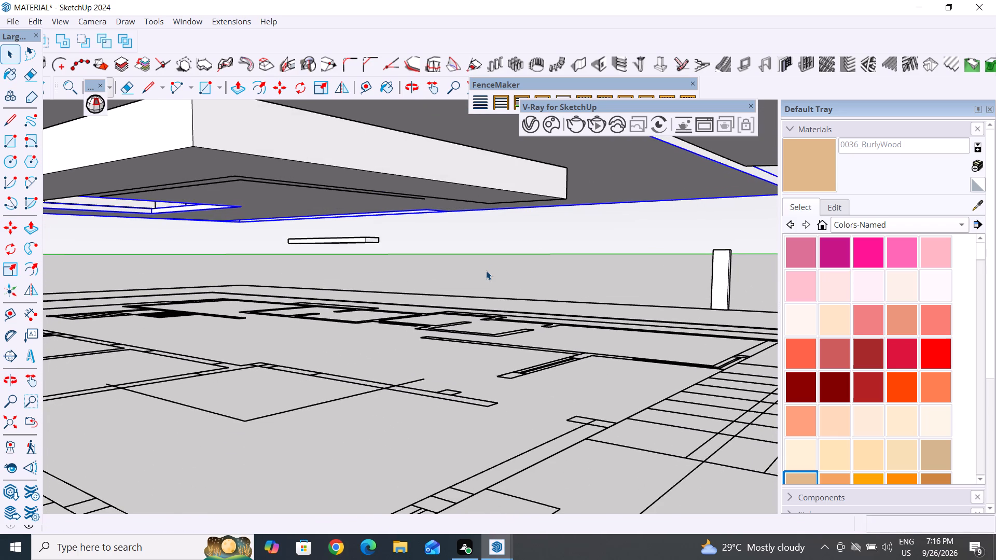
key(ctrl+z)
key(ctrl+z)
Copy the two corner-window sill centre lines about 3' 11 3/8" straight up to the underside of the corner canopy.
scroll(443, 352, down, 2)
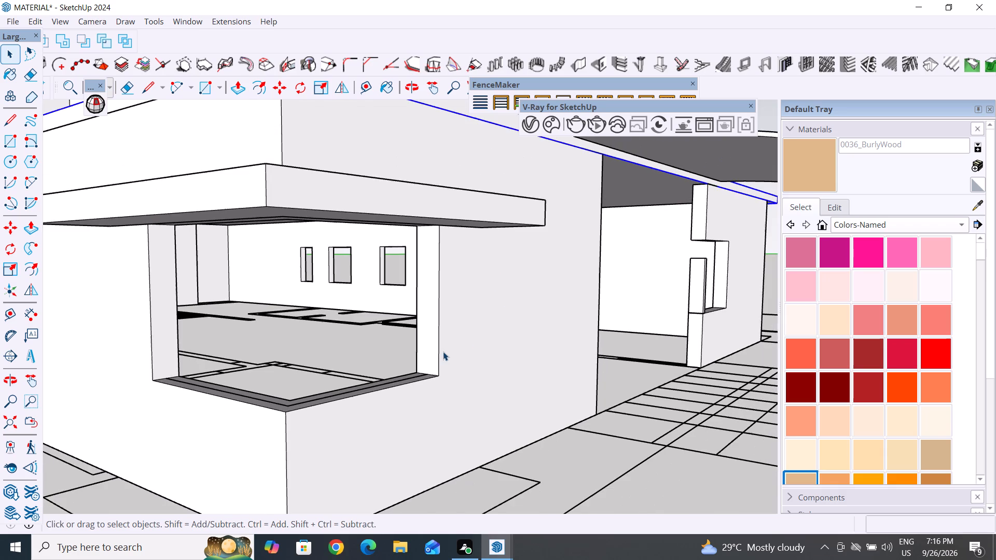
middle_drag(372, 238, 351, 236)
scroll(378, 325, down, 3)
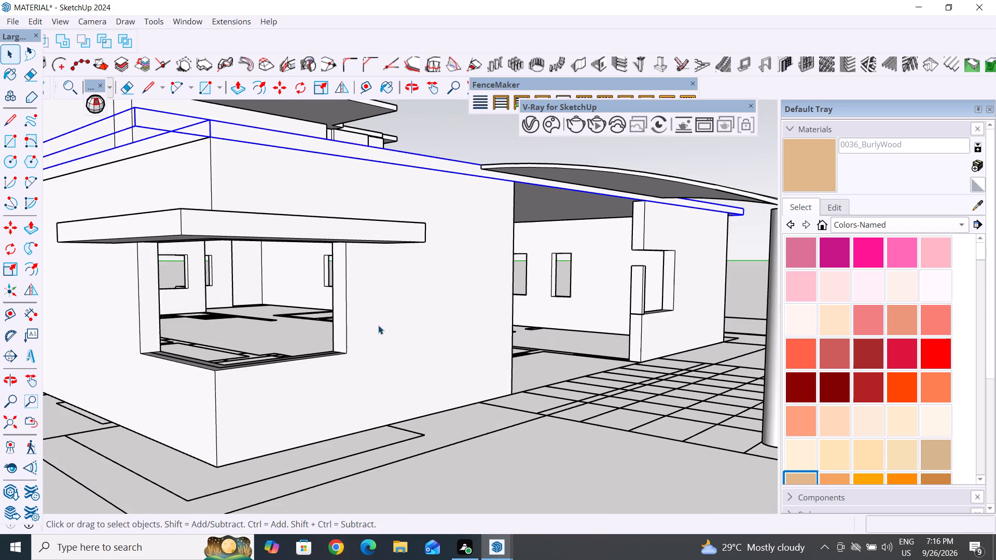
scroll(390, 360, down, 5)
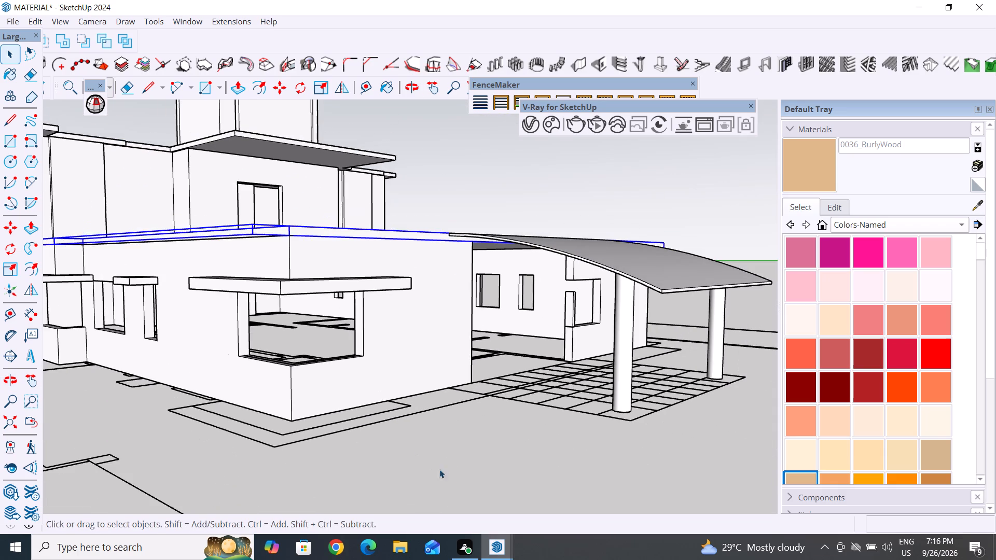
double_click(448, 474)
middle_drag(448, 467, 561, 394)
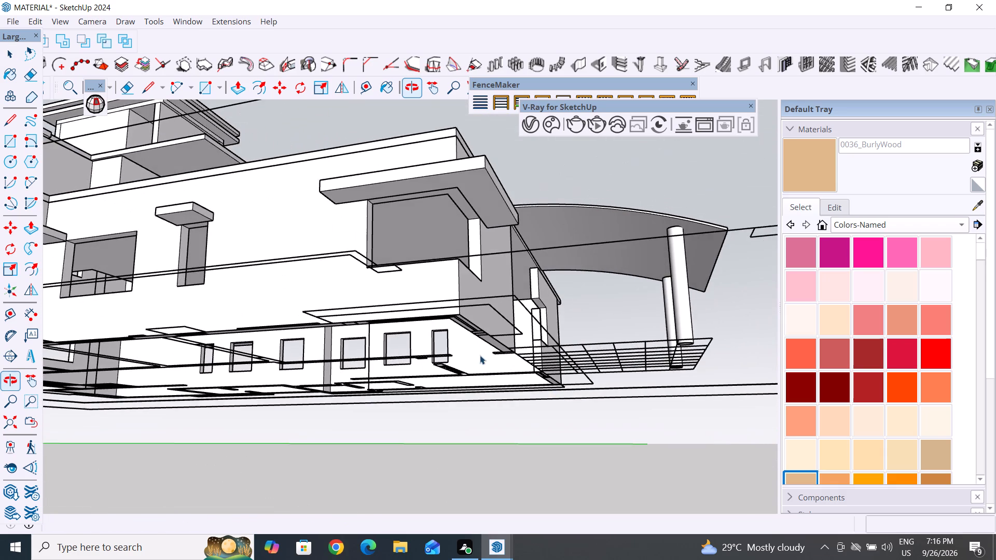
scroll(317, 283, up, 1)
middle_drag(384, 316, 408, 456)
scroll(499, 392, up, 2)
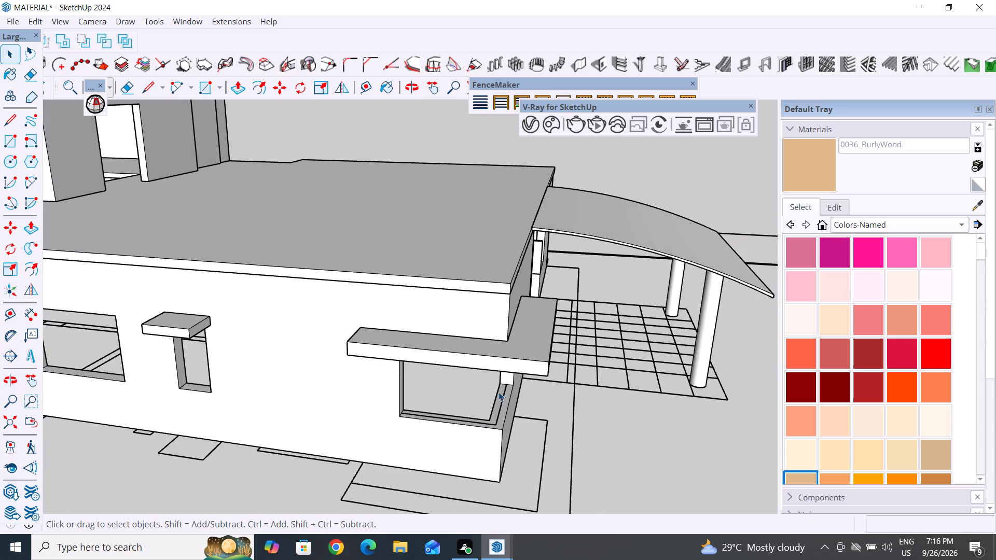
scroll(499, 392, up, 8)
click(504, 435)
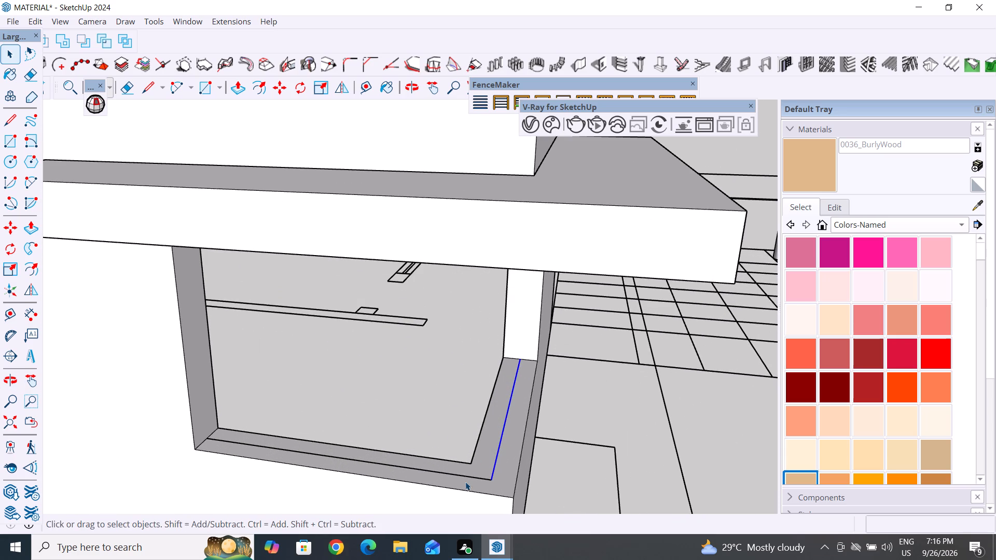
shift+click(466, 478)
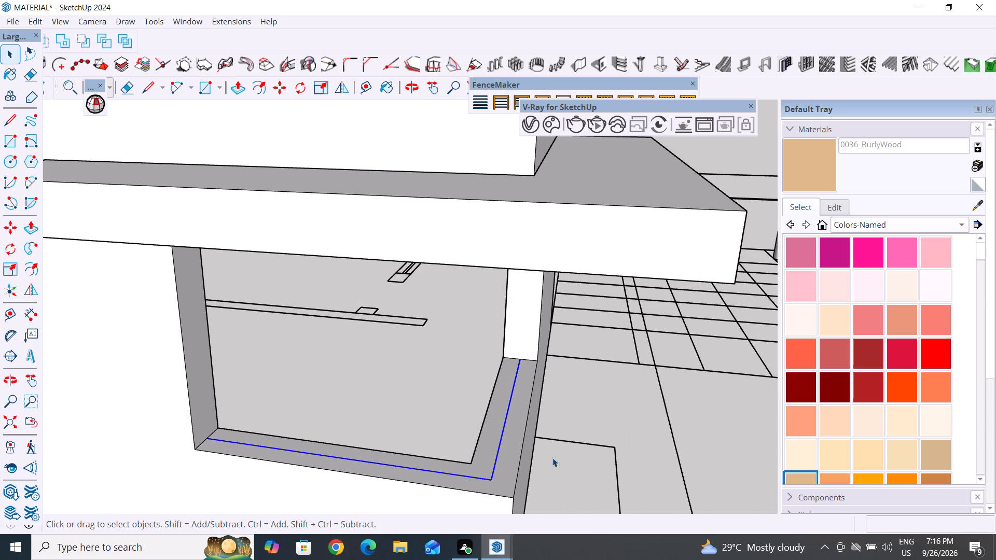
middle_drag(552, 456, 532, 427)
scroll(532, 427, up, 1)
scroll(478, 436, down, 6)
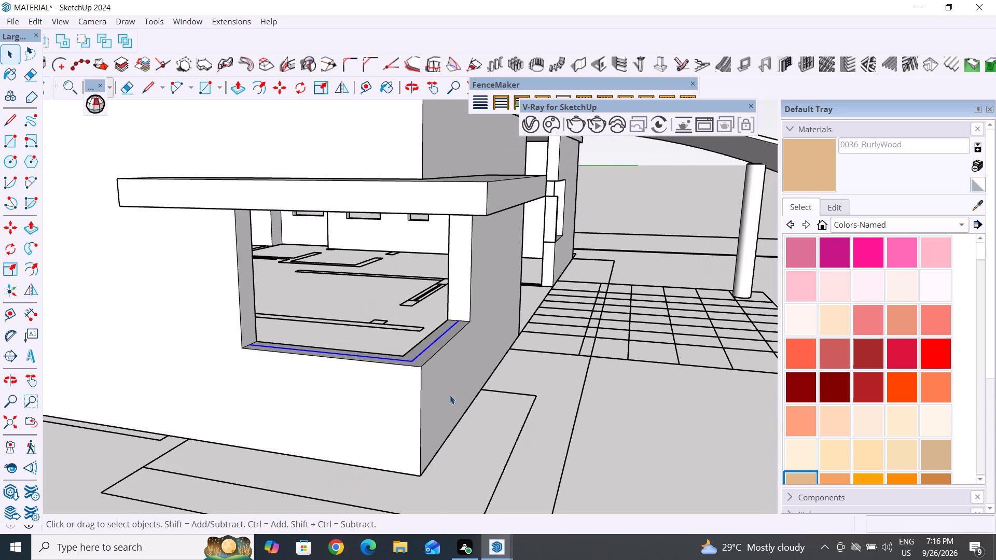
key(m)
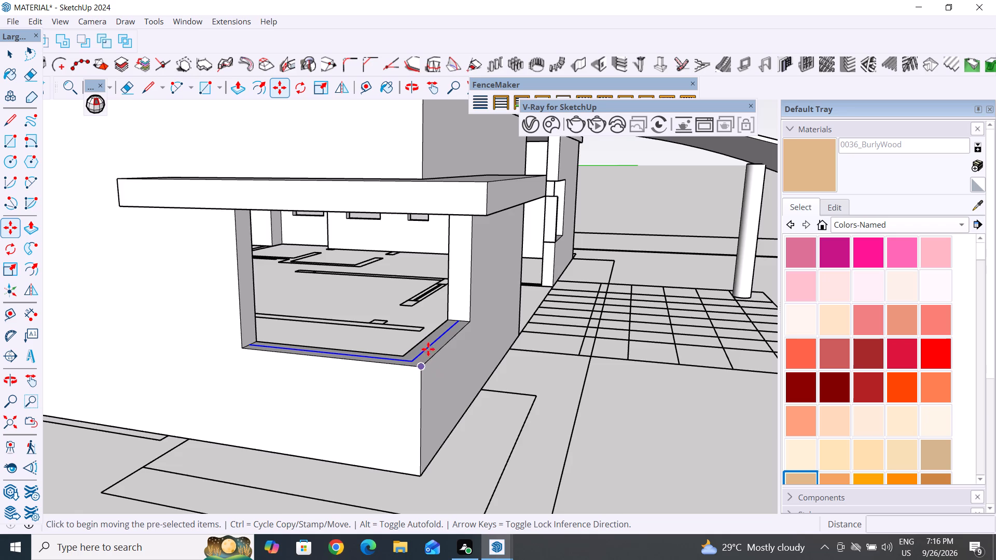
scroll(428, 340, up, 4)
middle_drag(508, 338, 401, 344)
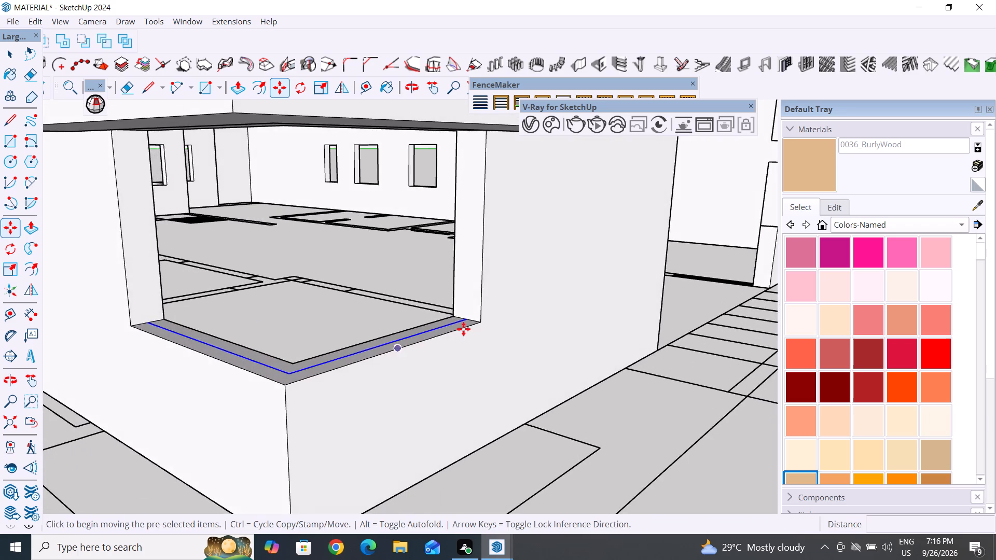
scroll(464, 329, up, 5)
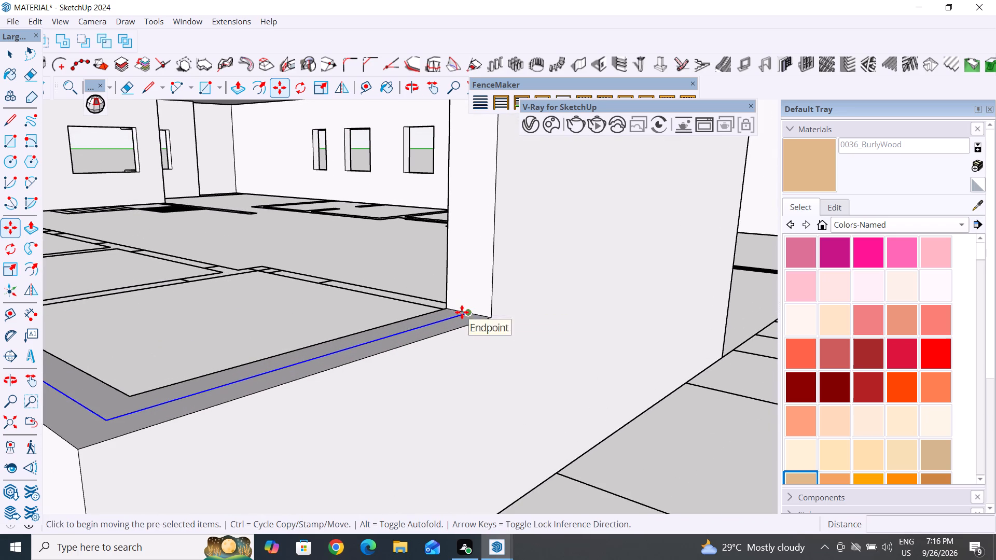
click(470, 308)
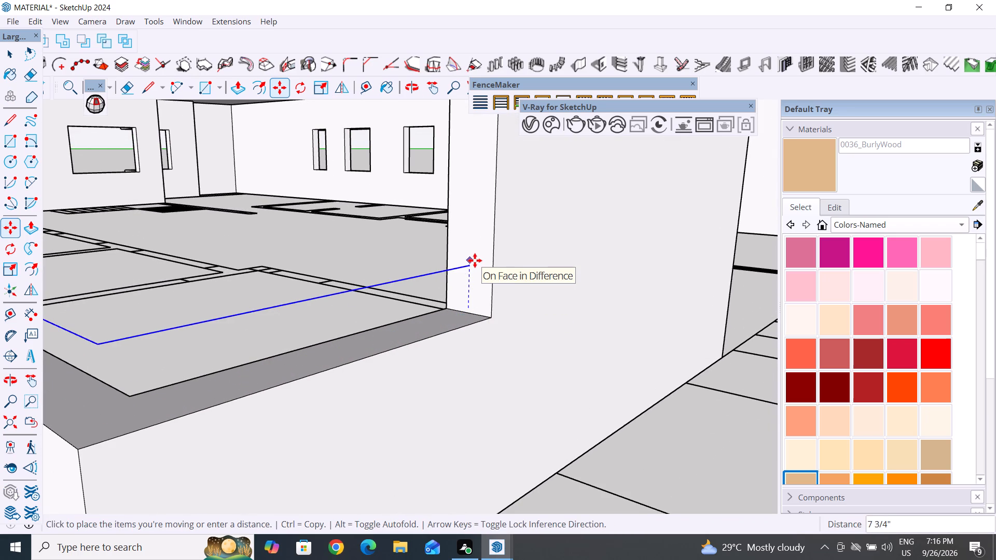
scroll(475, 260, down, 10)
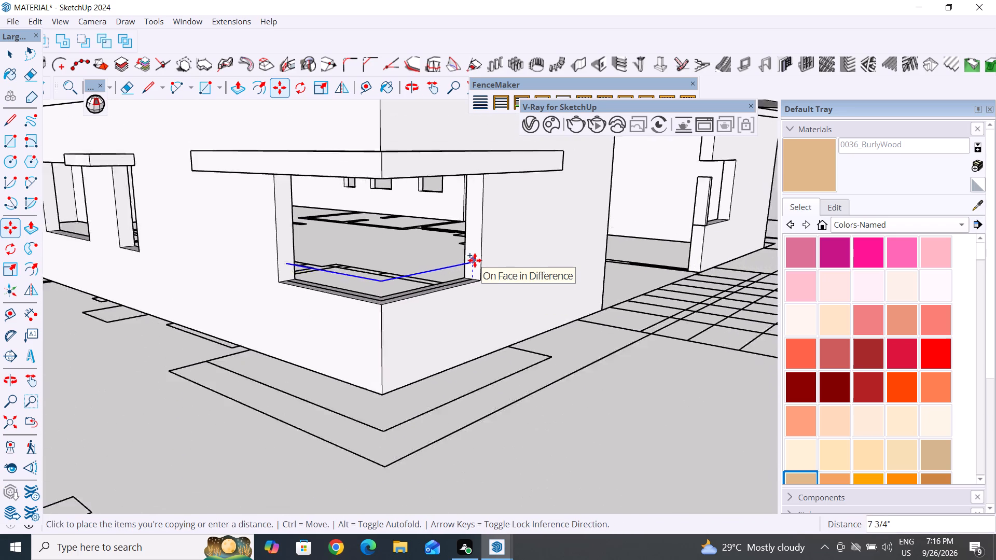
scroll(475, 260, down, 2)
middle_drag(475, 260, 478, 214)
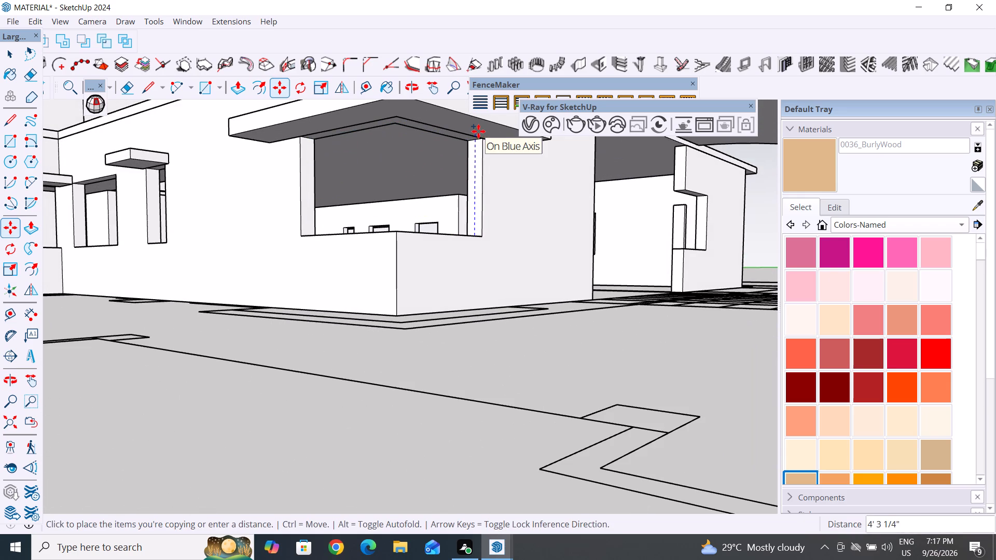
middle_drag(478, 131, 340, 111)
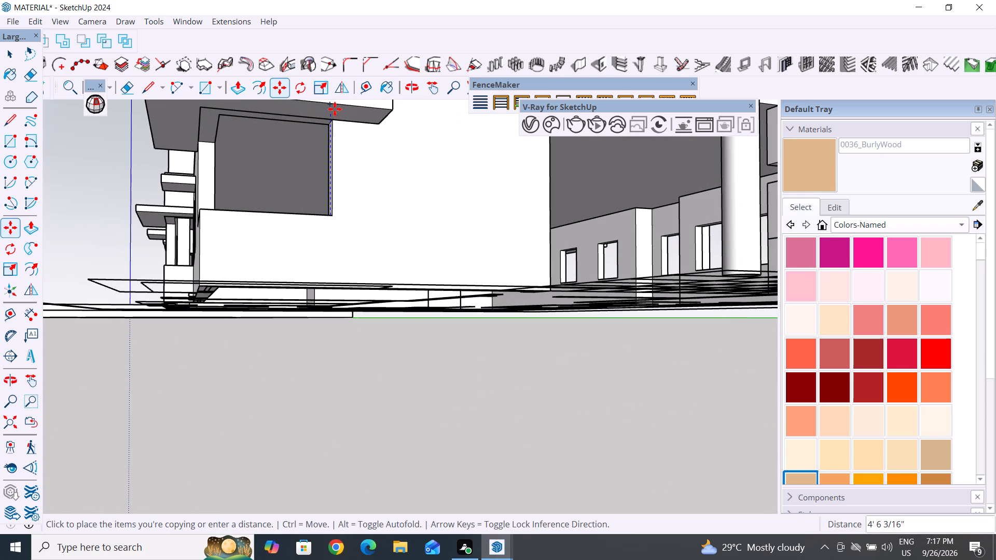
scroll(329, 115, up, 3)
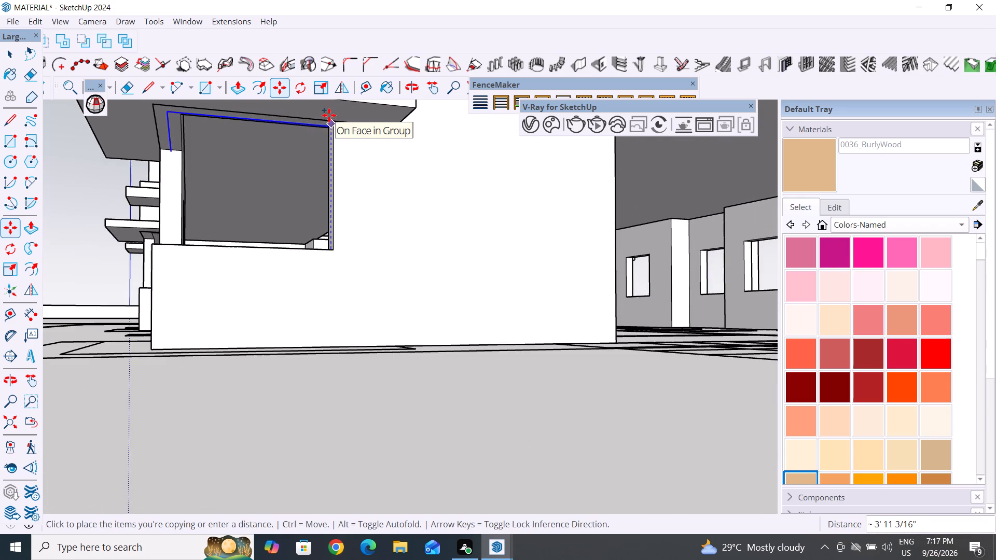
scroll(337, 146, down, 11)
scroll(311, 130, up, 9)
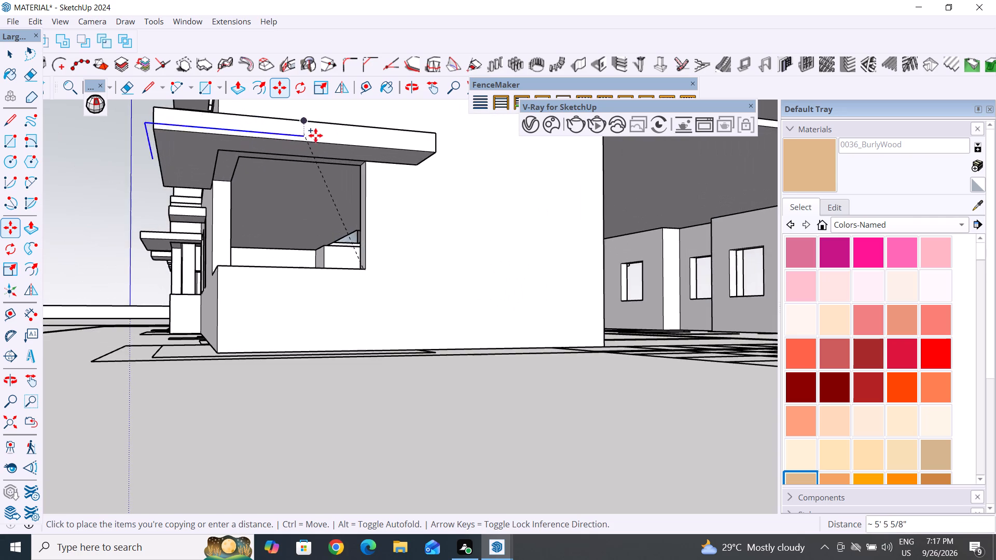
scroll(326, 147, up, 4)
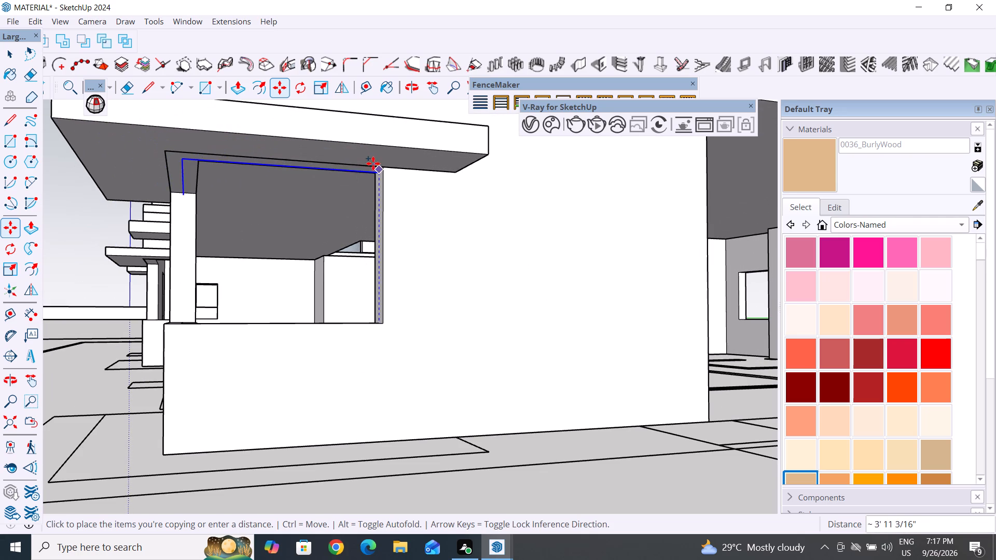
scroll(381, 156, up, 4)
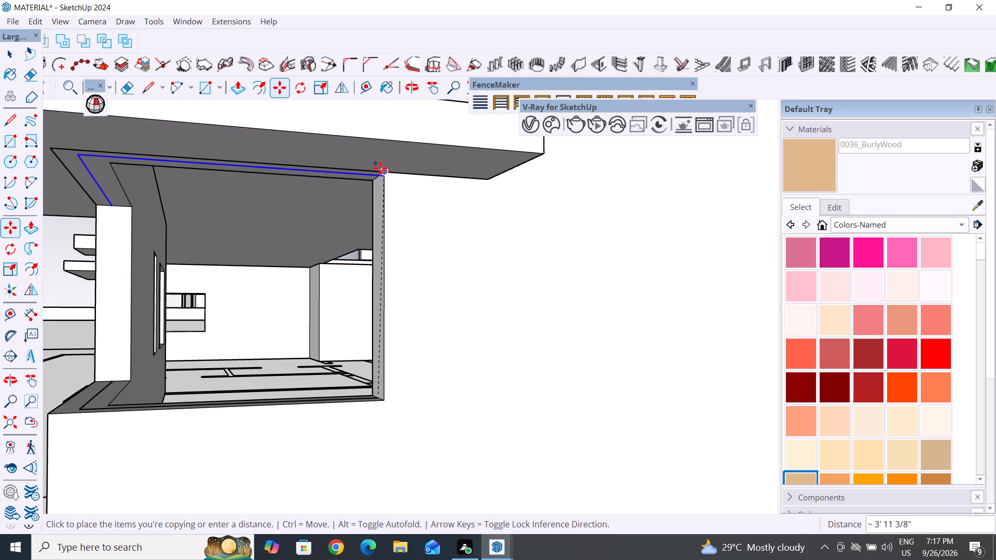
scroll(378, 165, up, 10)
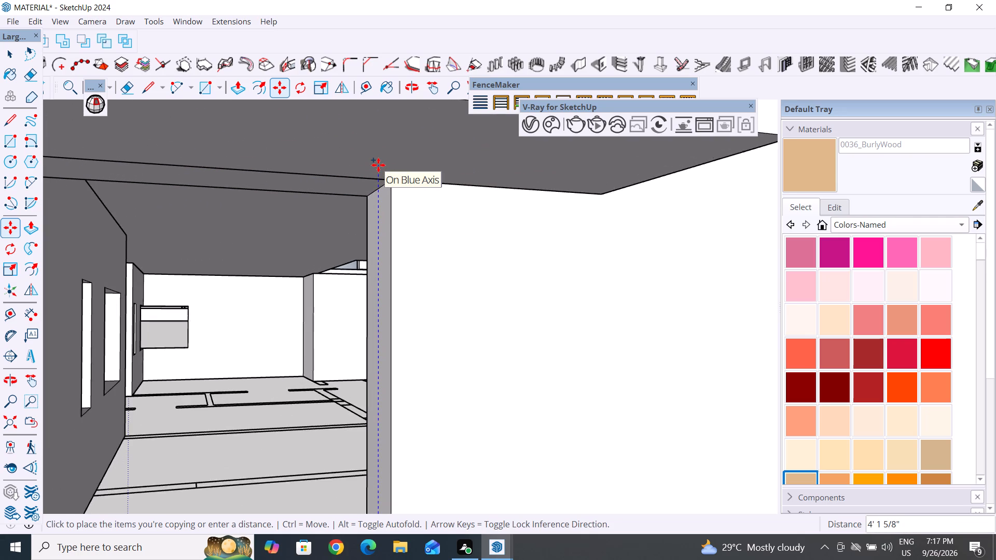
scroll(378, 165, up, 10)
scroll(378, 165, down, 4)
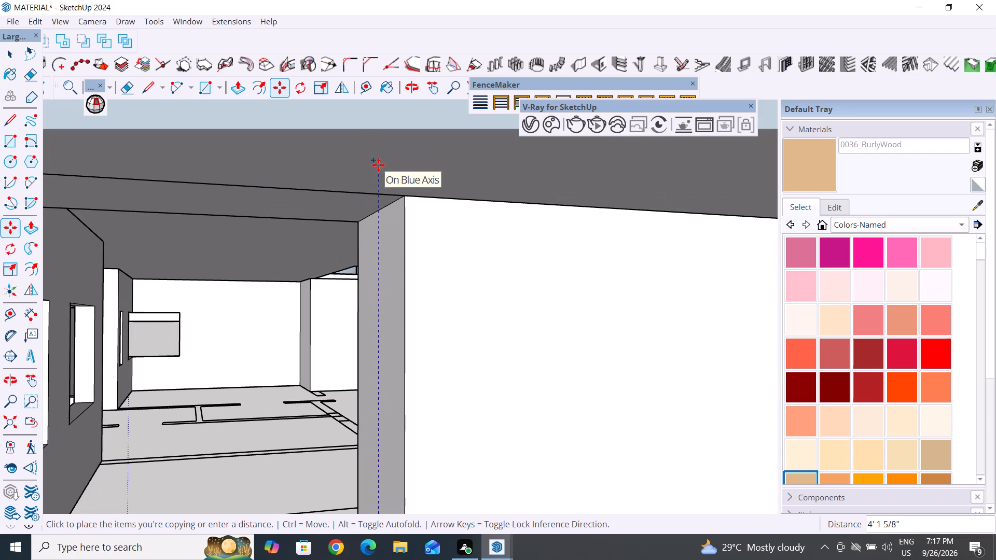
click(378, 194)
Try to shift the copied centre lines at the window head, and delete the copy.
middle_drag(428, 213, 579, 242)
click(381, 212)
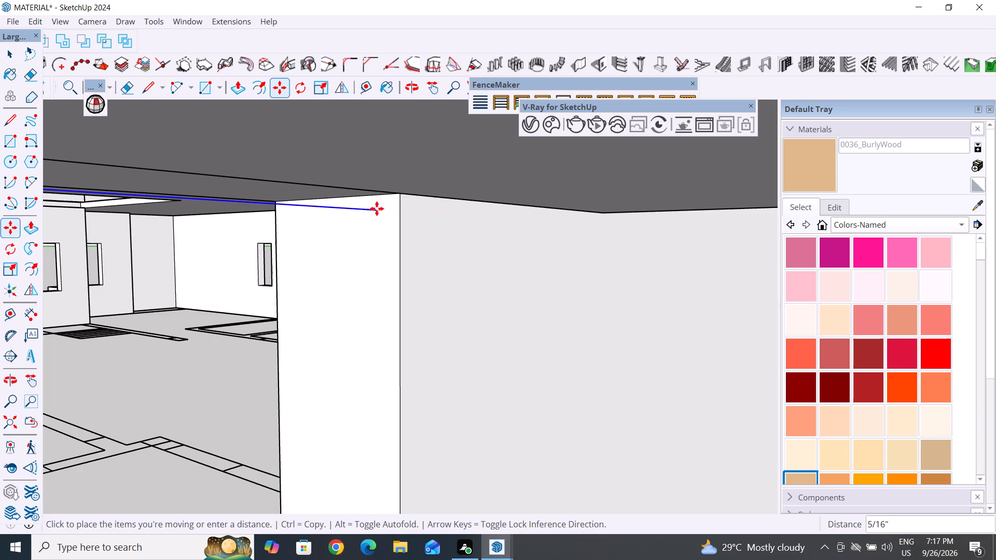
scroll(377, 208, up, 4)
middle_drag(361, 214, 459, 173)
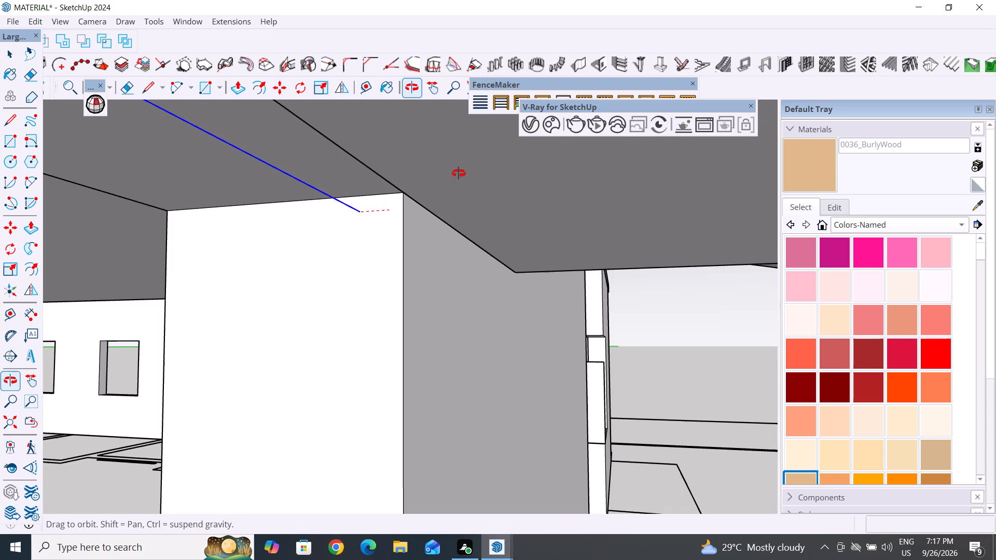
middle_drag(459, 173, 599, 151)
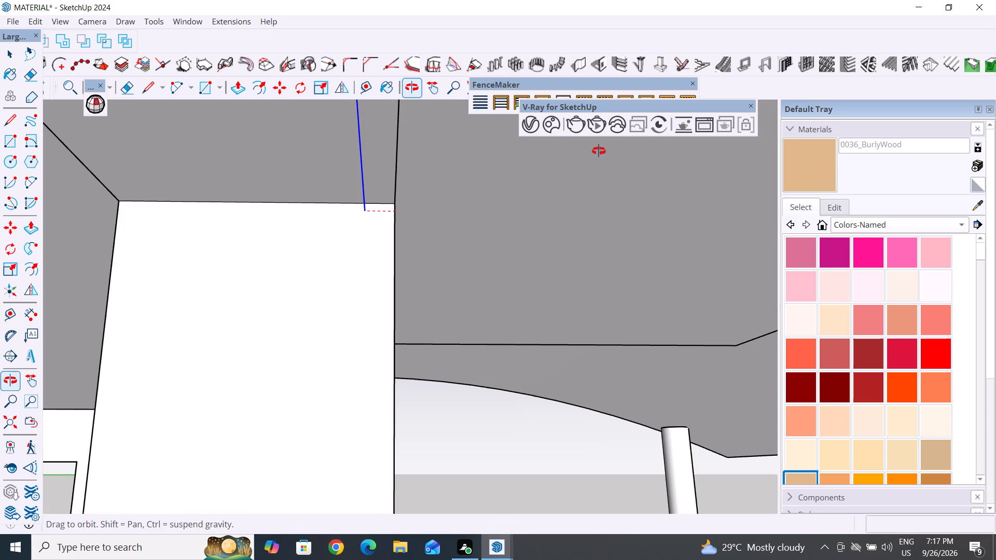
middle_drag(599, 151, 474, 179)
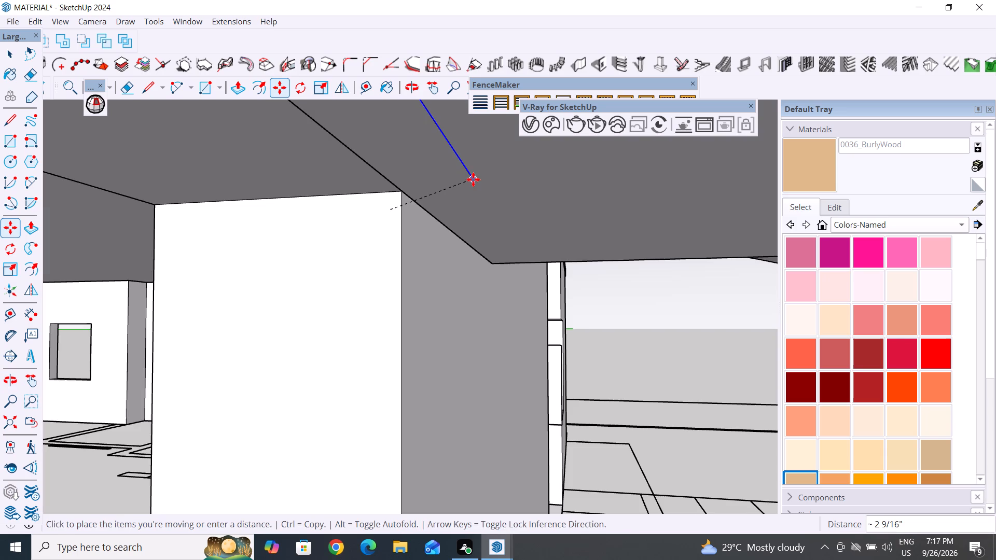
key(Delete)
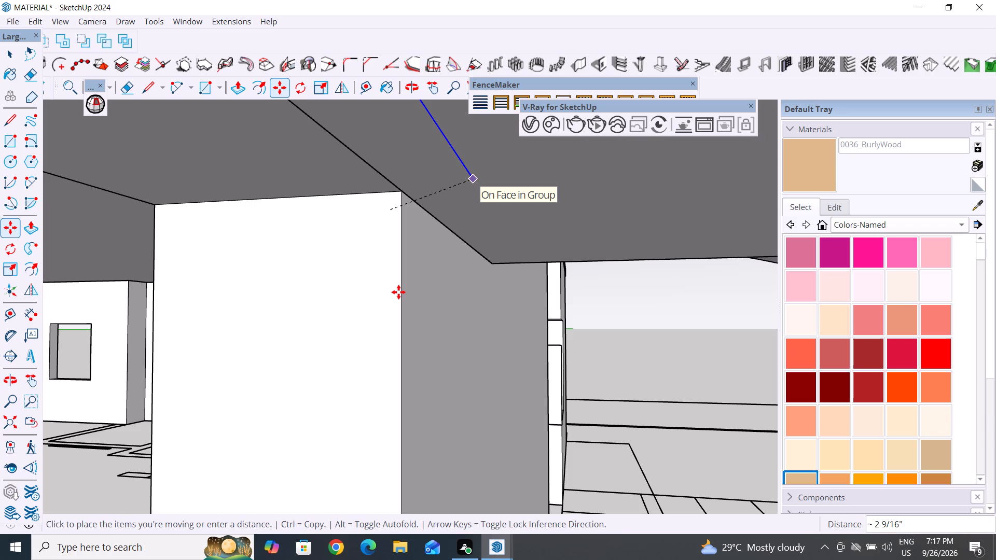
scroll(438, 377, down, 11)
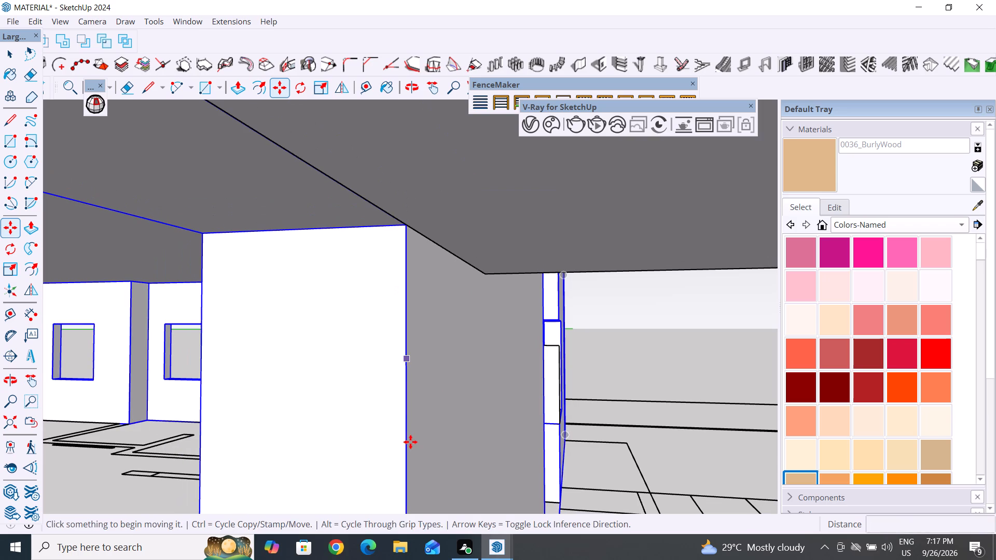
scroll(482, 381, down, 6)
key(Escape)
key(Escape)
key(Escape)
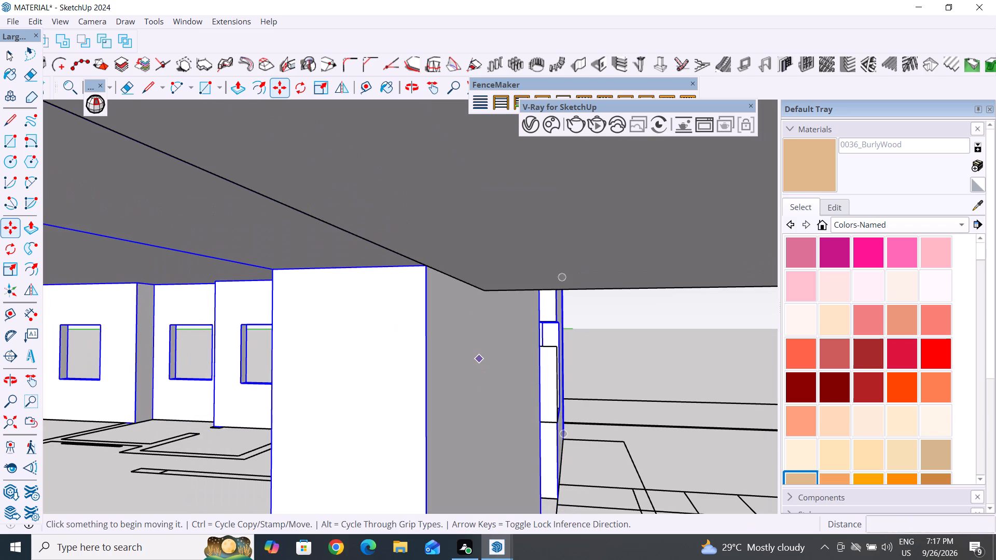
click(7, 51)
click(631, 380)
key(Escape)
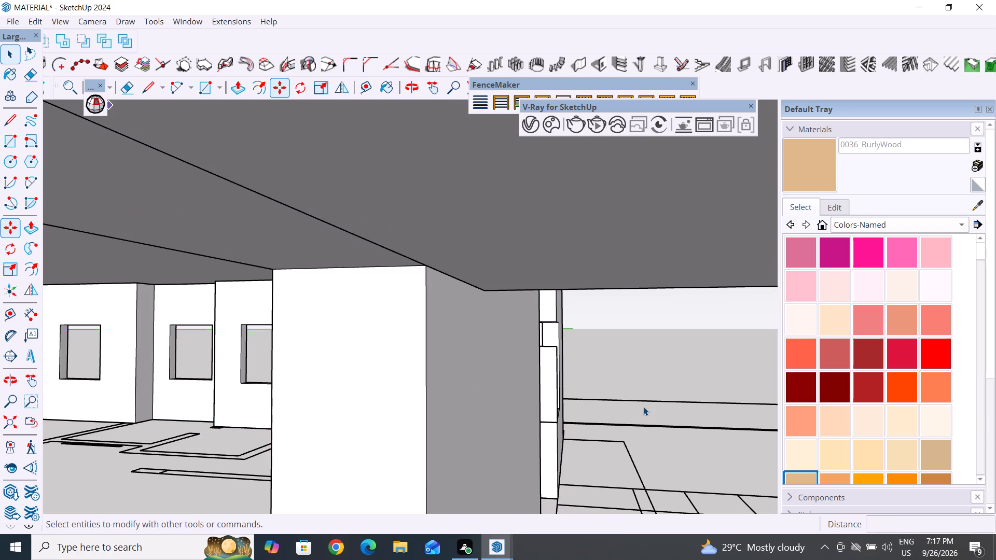
Examine the corner window opening, its sill centre lines and the canopy's underside from several sides.
scroll(643, 407, down, 12)
scroll(633, 451, down, 5)
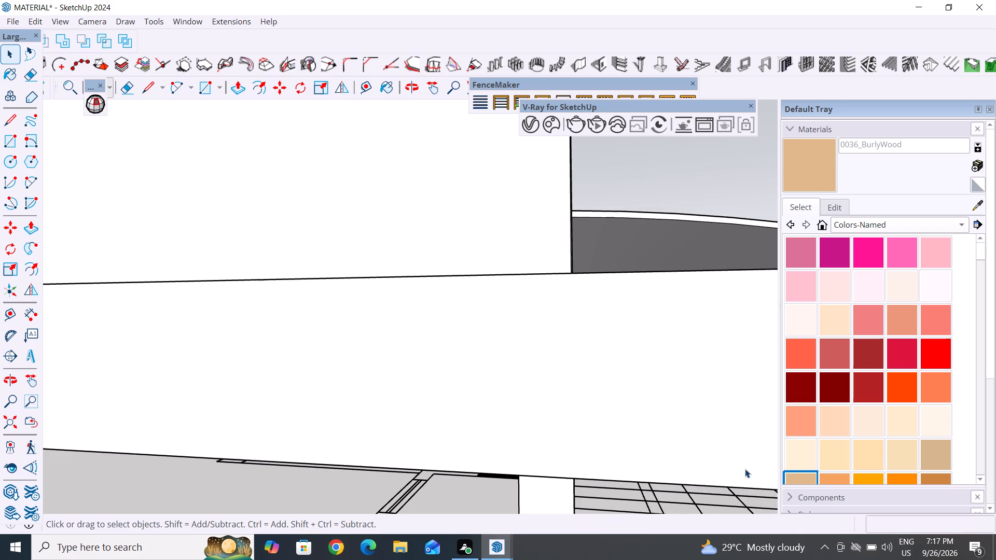
scroll(455, 356, down, 12)
middle_drag(581, 366, 474, 464)
scroll(521, 290, down, 4)
middle_drag(527, 407, 539, 208)
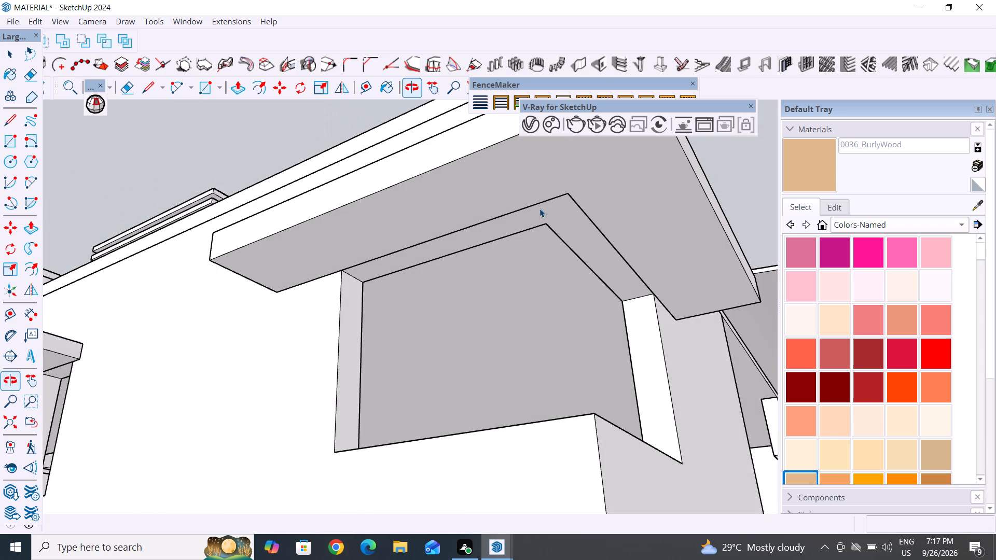
middle_drag(642, 368, 438, 483)
scroll(467, 376, down, 2)
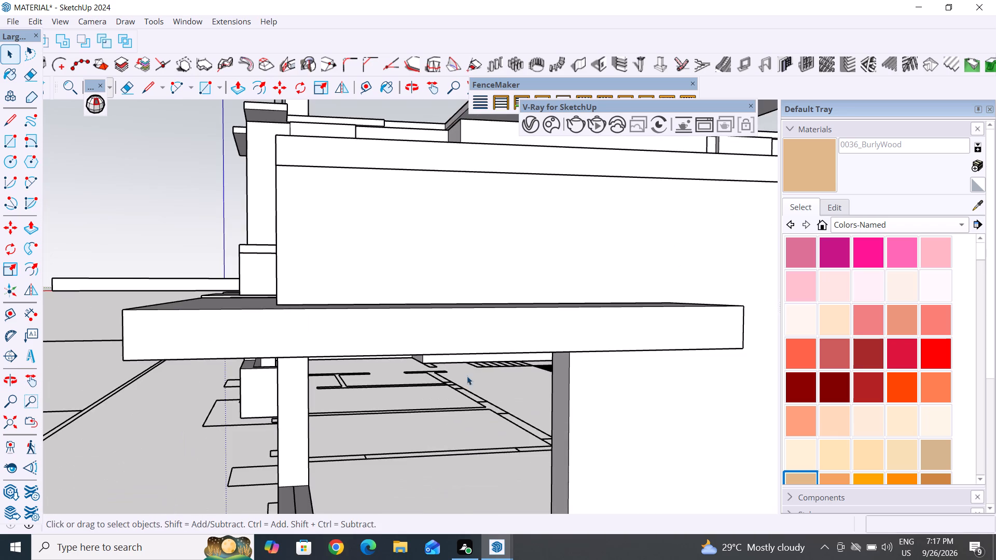
scroll(467, 376, down, 2)
middle_drag(405, 426, 388, 449)
scroll(416, 455, up, 9)
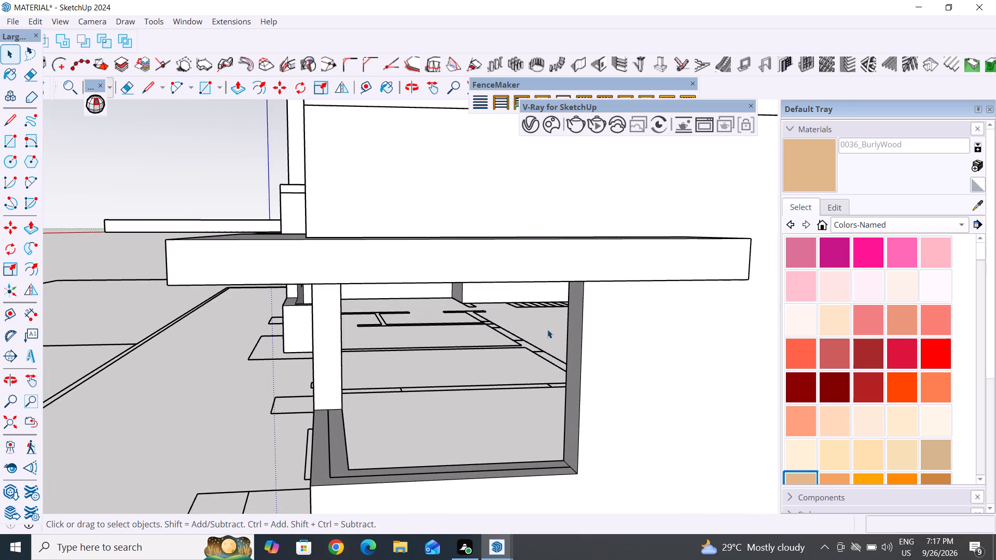
middle_drag(557, 316, 545, 362)
Copy the two corner-window sill centre lines 4' straight up to the underside of the corner canopy.
scroll(549, 348, down, 1)
scroll(565, 277, down, 10)
scroll(551, 408, up, 4)
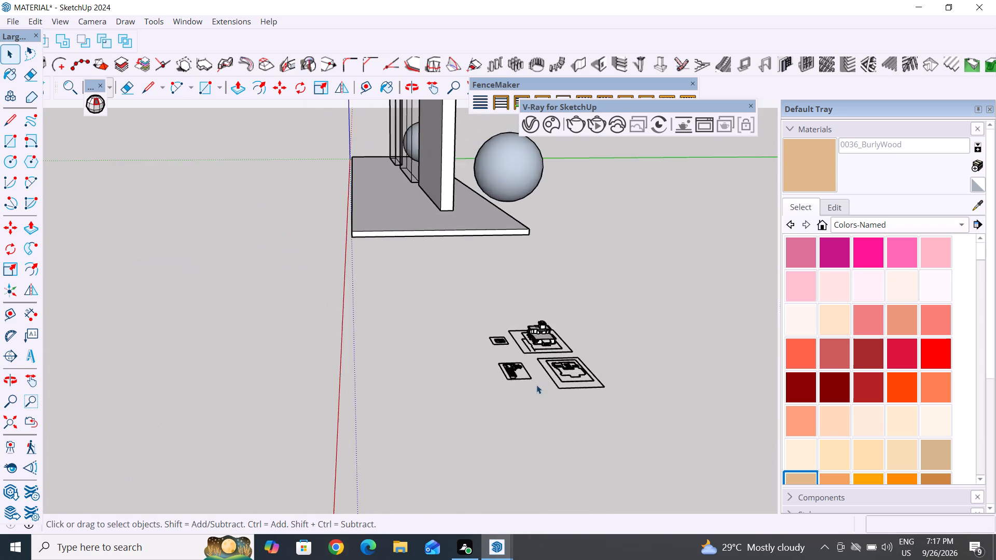
scroll(536, 385, up, 18)
middle_drag(436, 400, 562, 411)
scroll(233, 414, down, 6)
middle_drag(350, 471, 665, 513)
scroll(734, 179, up, 4)
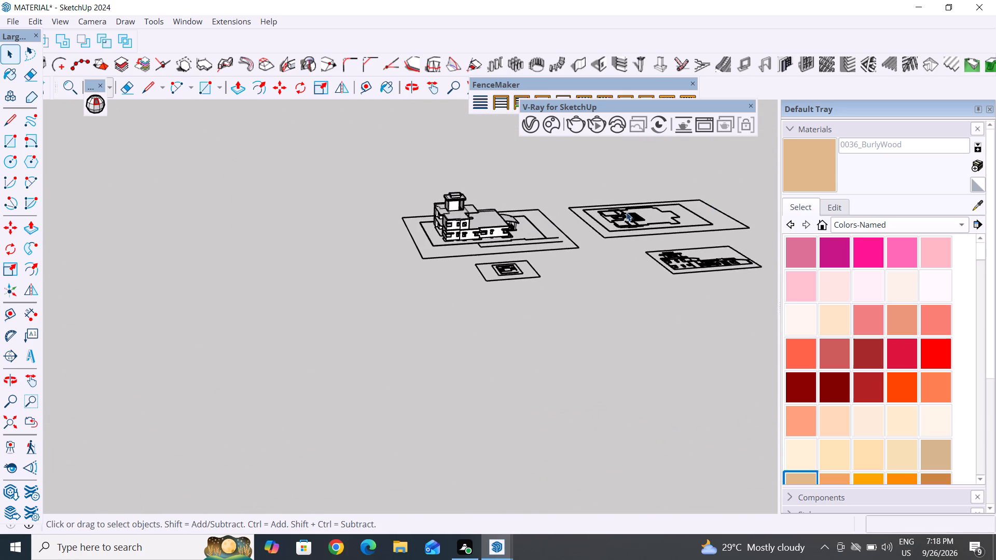
scroll(525, 239, up, 16)
scroll(463, 249, up, 5)
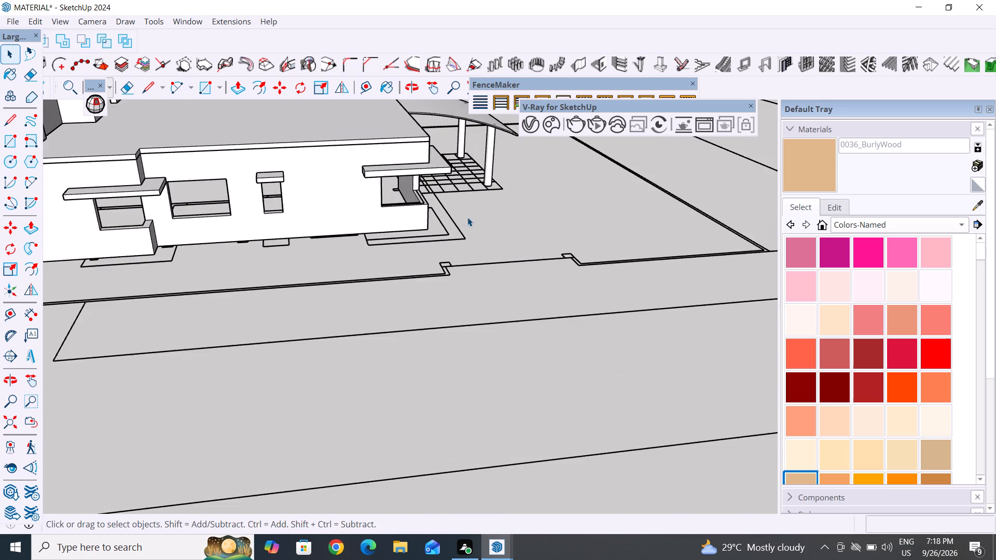
scroll(386, 162, up, 10)
scroll(527, 225, up, 4)
scroll(473, 233, up, 5)
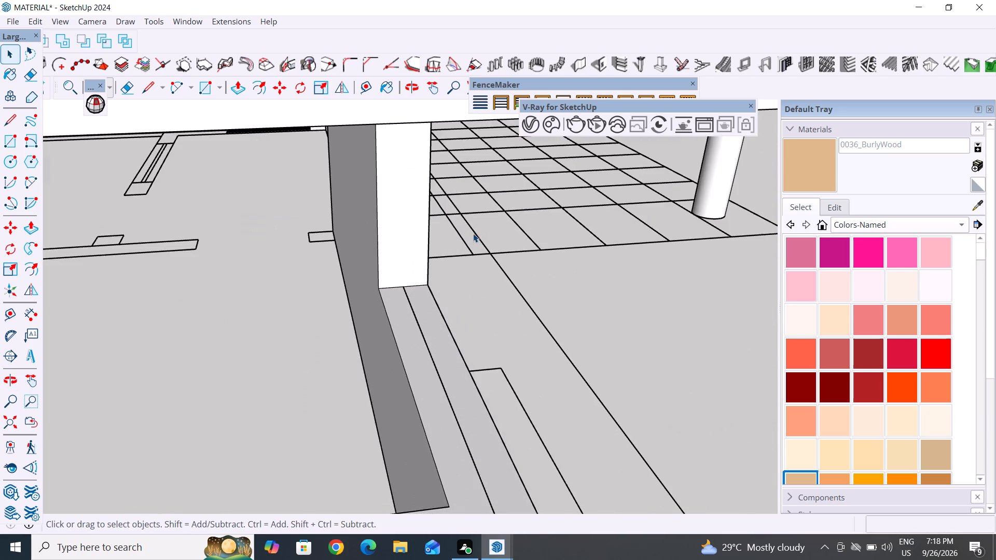
scroll(458, 300, down, 3)
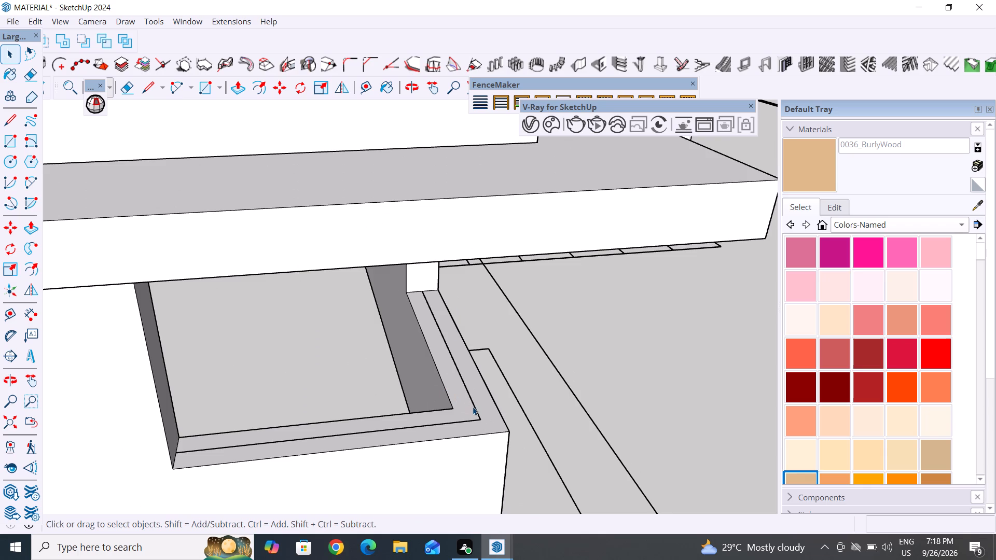
click(476, 409)
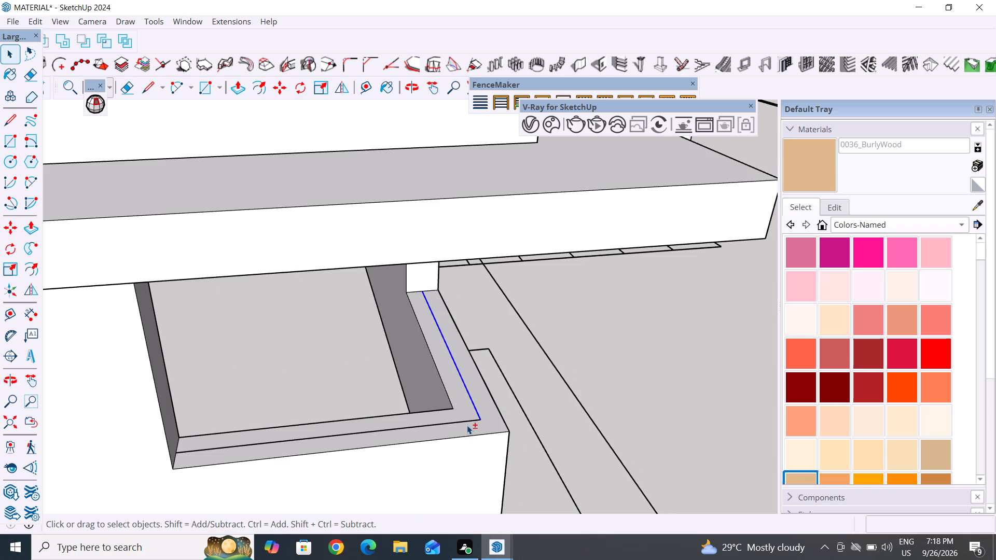
shift+click(467, 423)
middle_drag(601, 395, 439, 353)
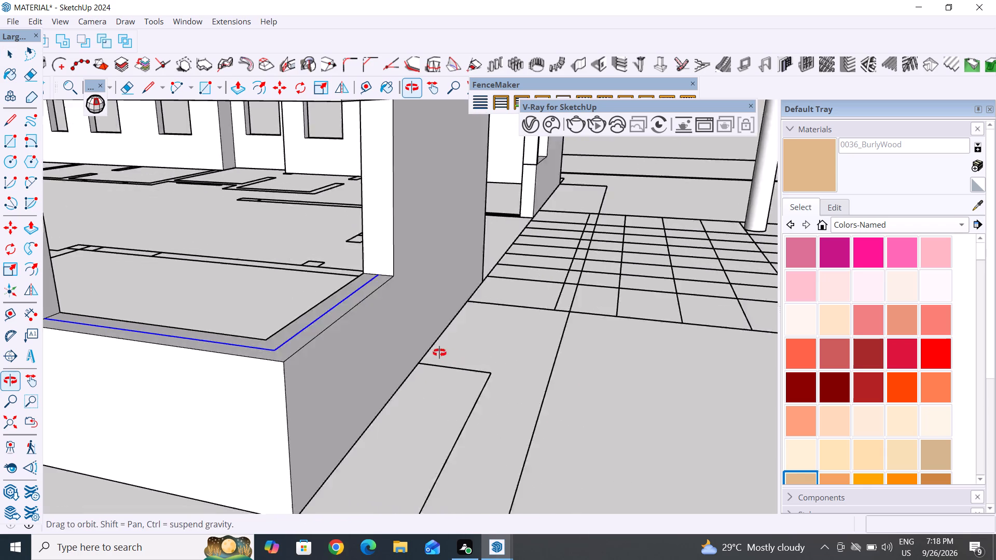
middle_drag(439, 353, 428, 352)
scroll(470, 488, down, 6)
middle_drag(422, 373, 436, 275)
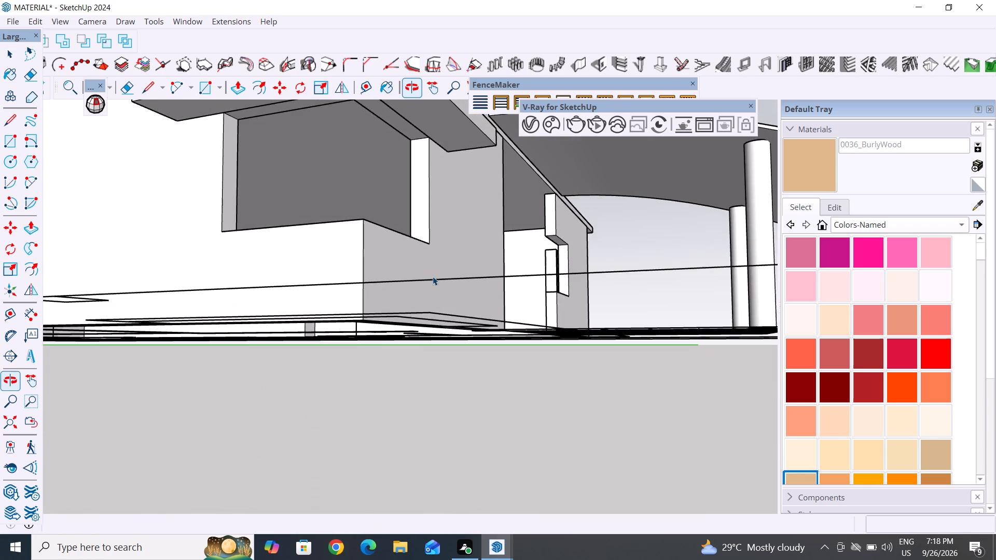
scroll(389, 352, down, 6)
scroll(372, 318, up, 16)
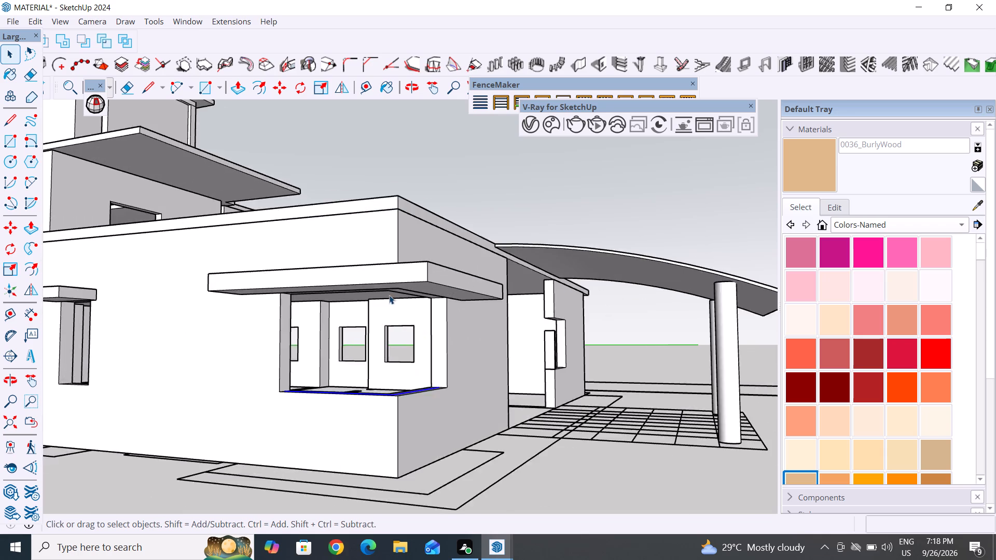
scroll(389, 295, up, 4)
middle_drag(423, 353, 429, 331)
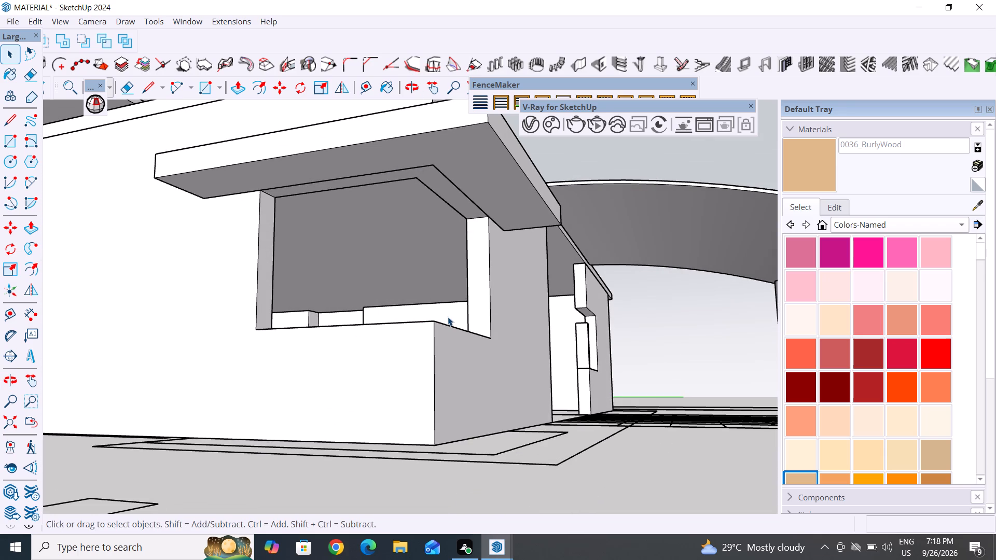
key(m)
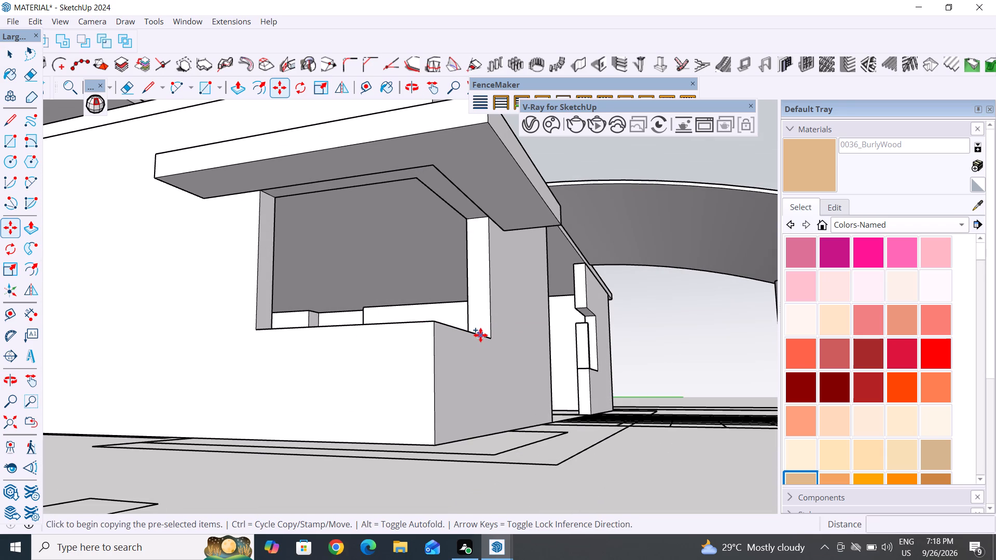
click(480, 335)
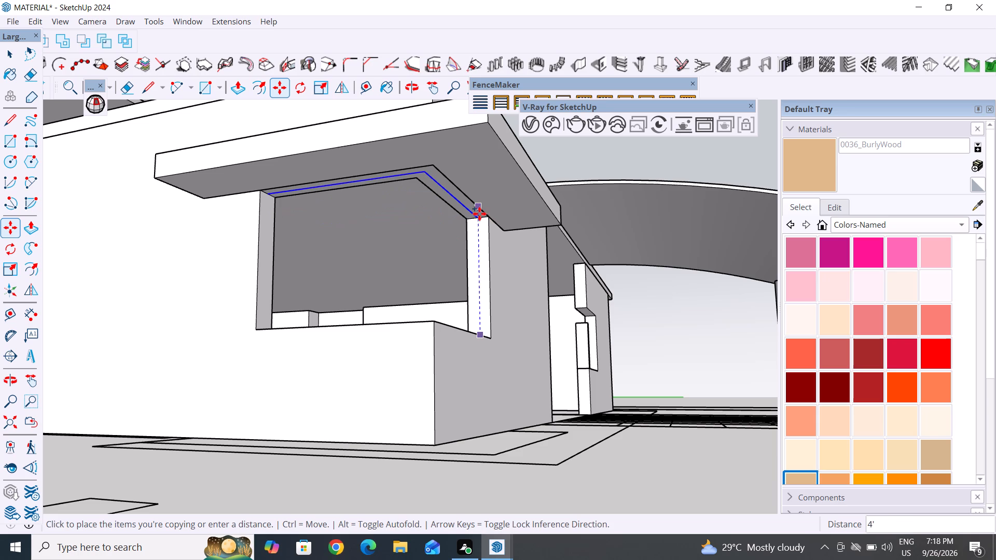
click(483, 209)
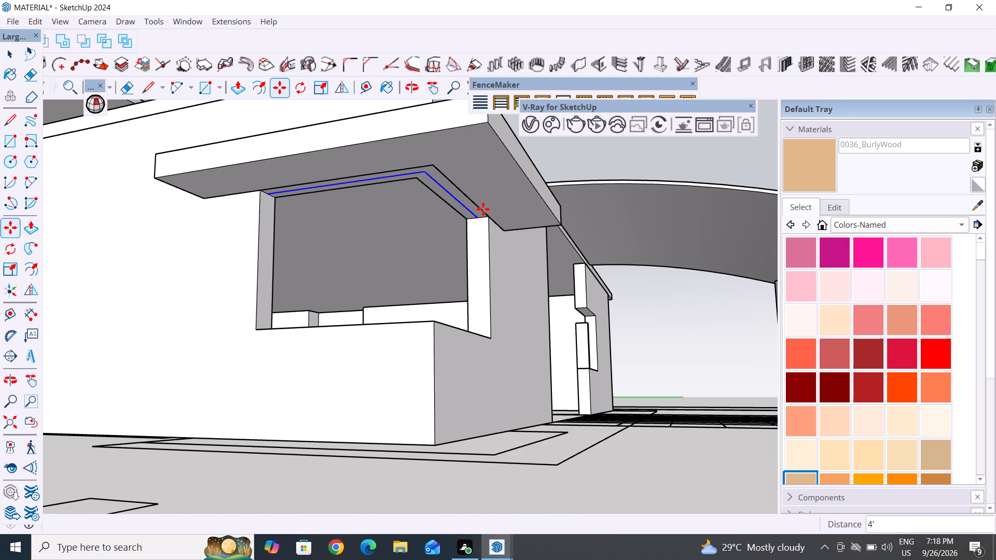
click(3, 49)
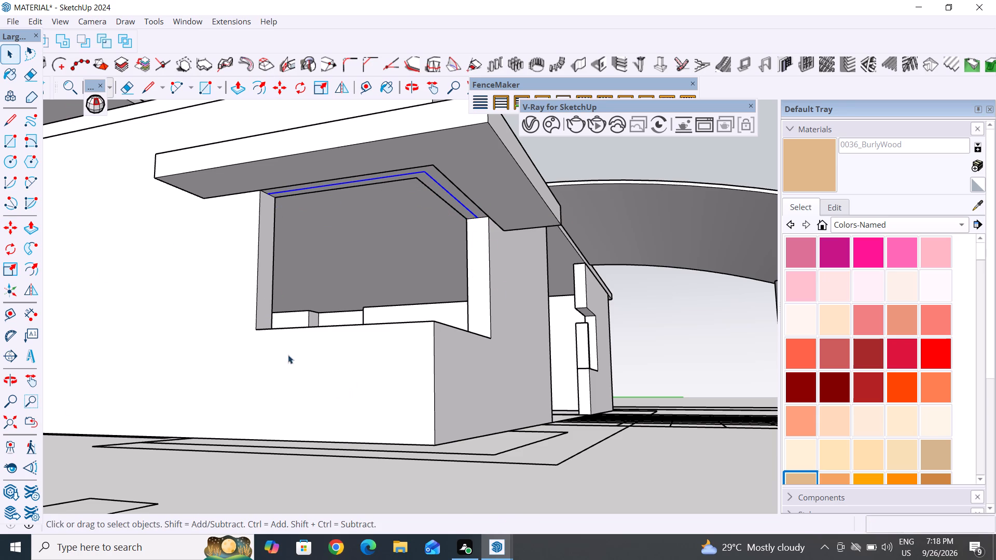
Draw a 4' vertical centre line down the window jamb nearest the curved-roof porch, joining the head line to the sill line.
middle_drag(382, 380, 417, 421)
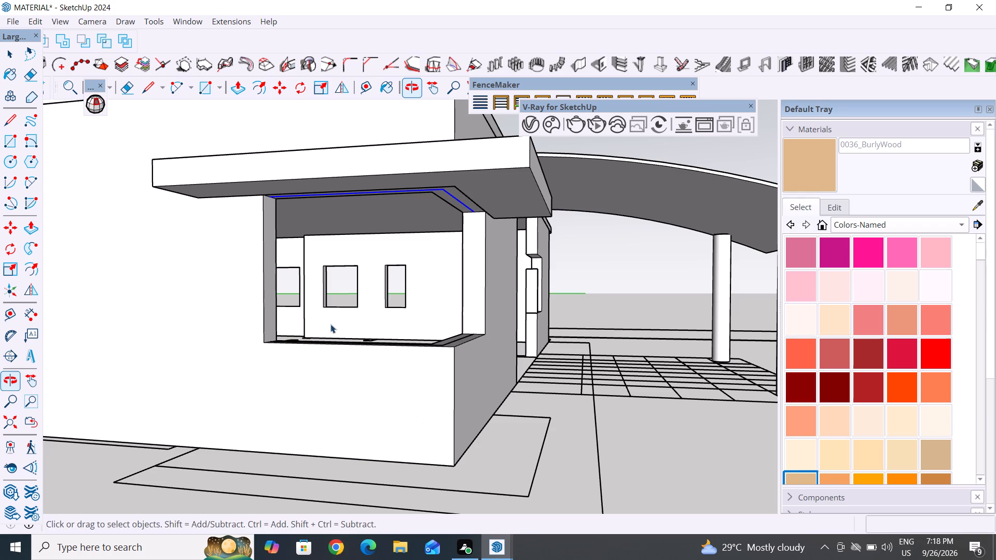
click(4, 120)
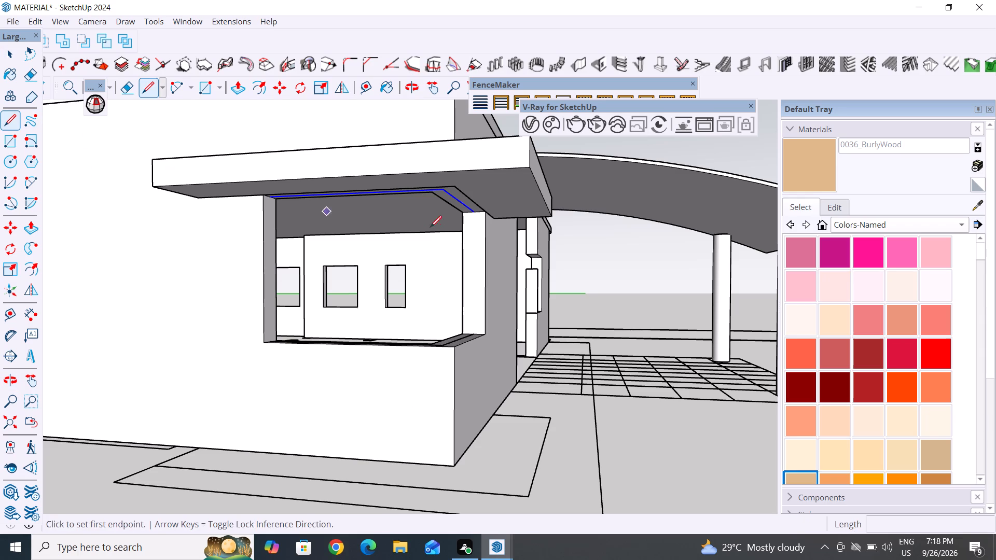
scroll(437, 227, up, 5)
scroll(456, 237, down, 3)
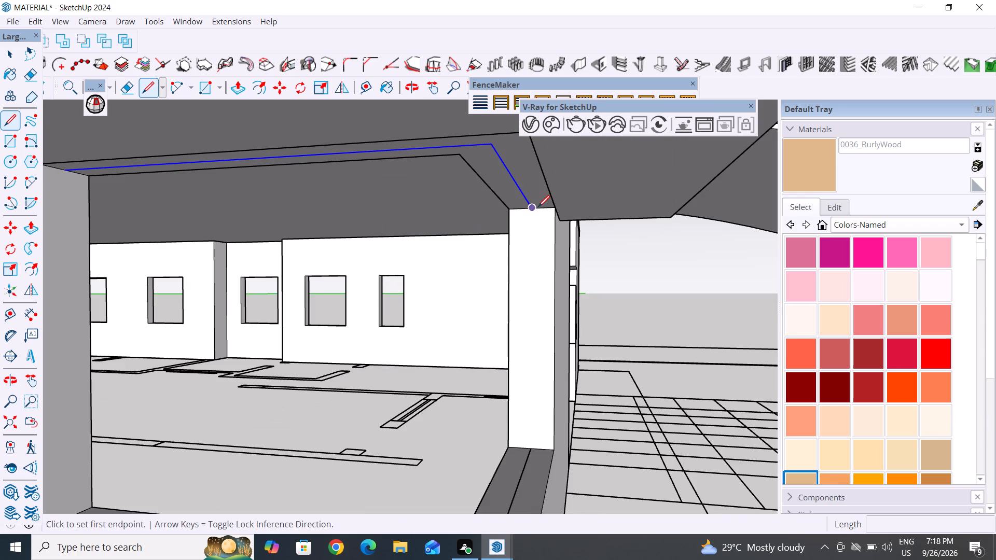
click(534, 206)
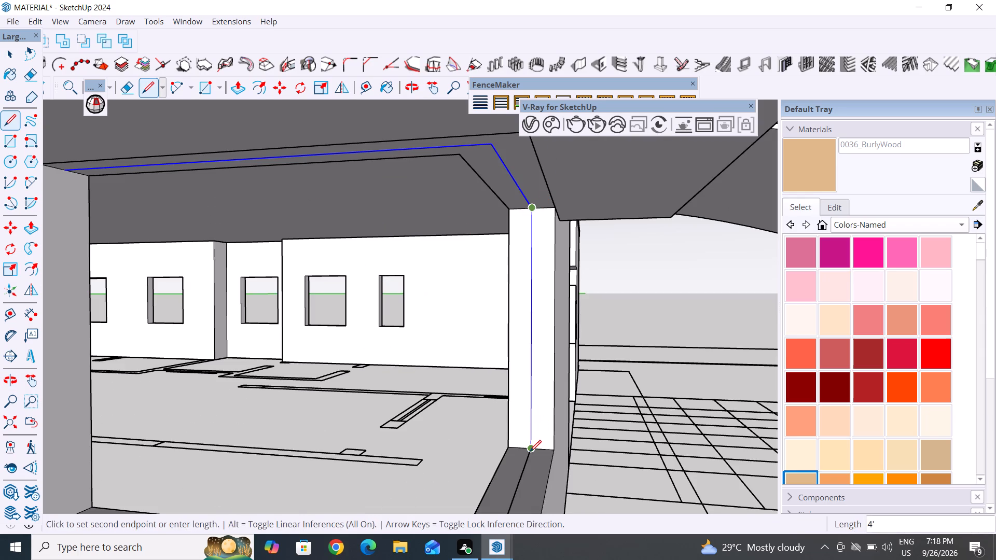
click(530, 452)
middle_drag(643, 398, 543, 422)
key(space)
Draw a 4' vertical centre line up the corner window's opposite jamb, from the sill line to the head line.
scroll(649, 395, down, 6)
middle_drag(356, 444, 265, 419)
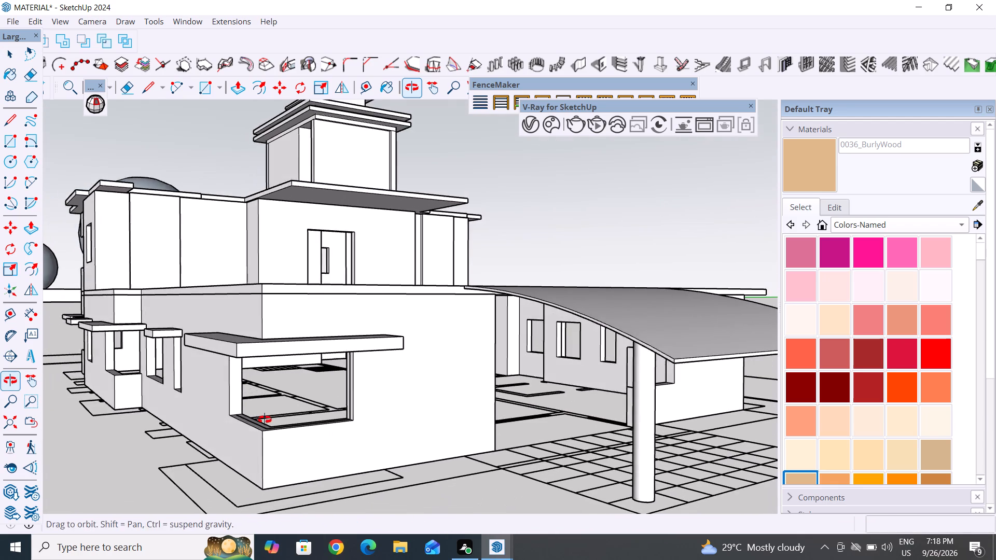
middle_drag(265, 419, 264, 419)
scroll(217, 356, up, 4)
middle_drag(219, 374, 172, 336)
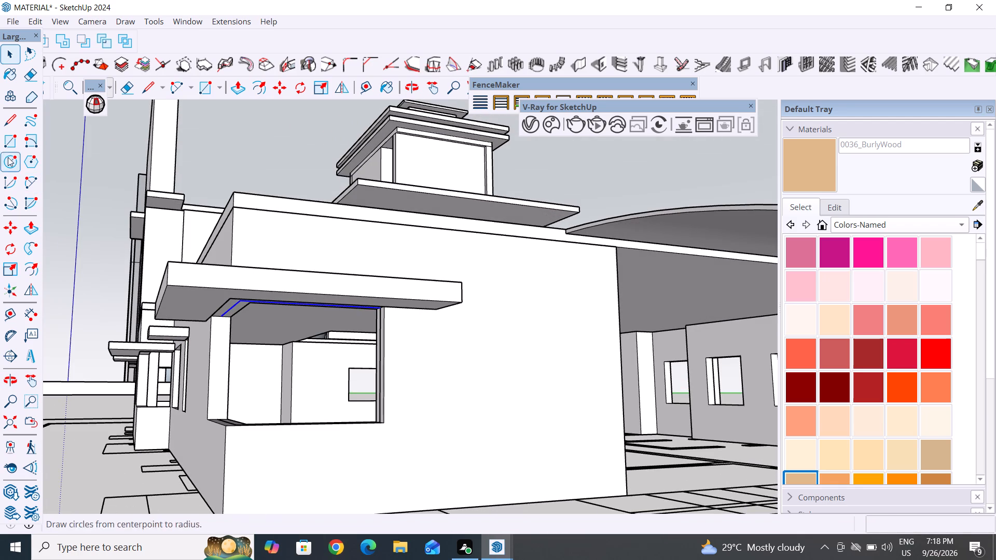
click(13, 114)
scroll(233, 365, up, 3)
scroll(225, 406, down, 3)
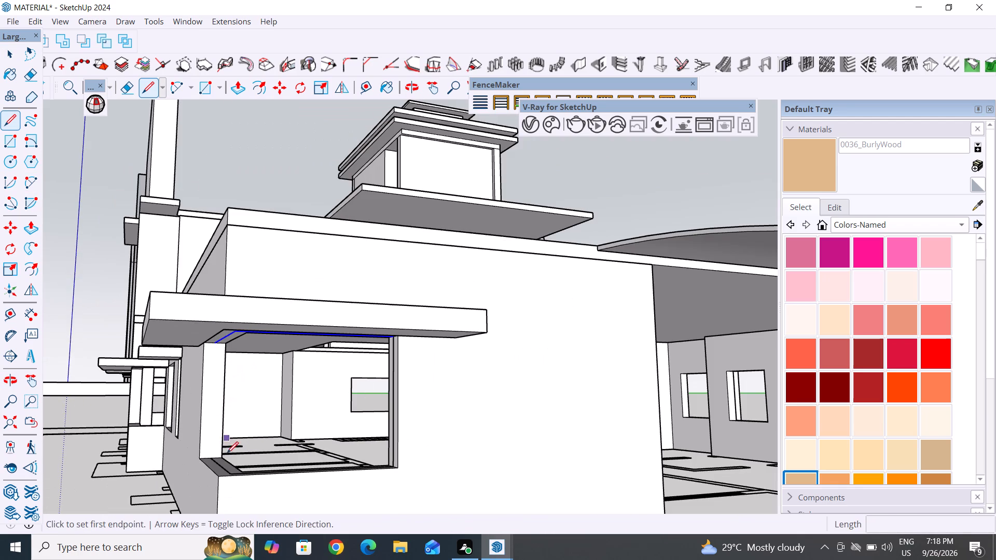
click(215, 456)
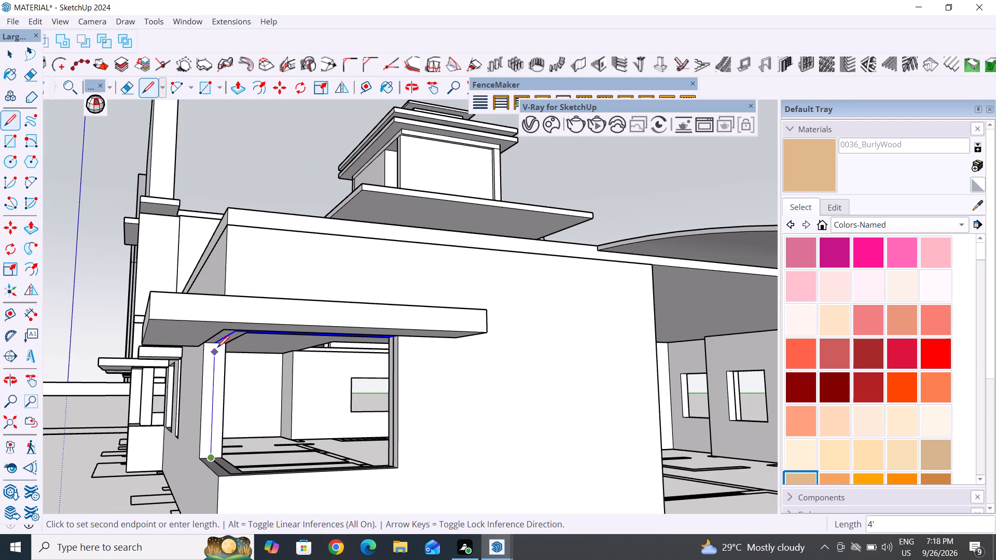
click(217, 347)
click(8, 53)
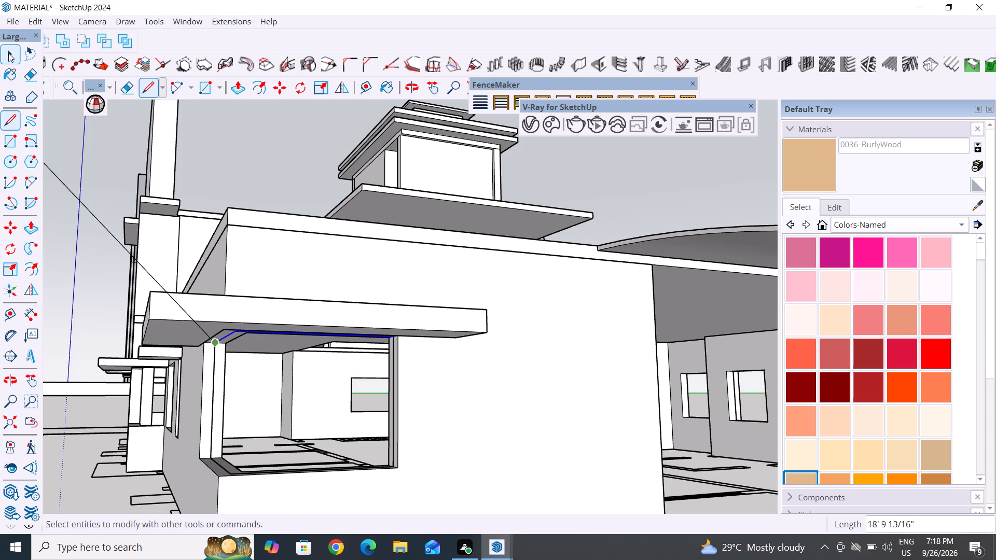
Hide the ground-floor walls group around the corner window.
scroll(291, 411, down, 5)
middle_drag(273, 466, 433, 501)
scroll(488, 370, down, 6)
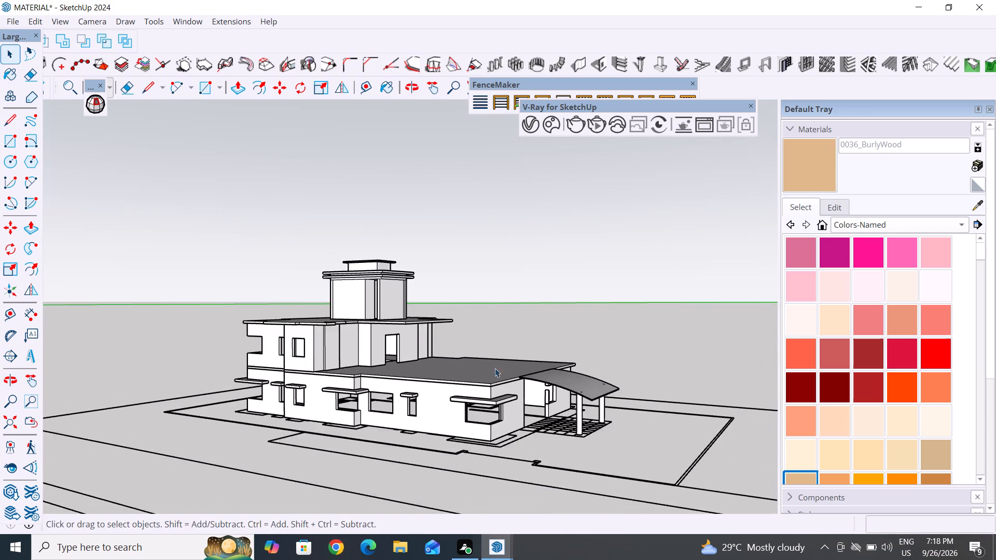
middle_drag(505, 488, 552, 548)
scroll(528, 449, up, 18)
middle_drag(527, 447, 571, 455)
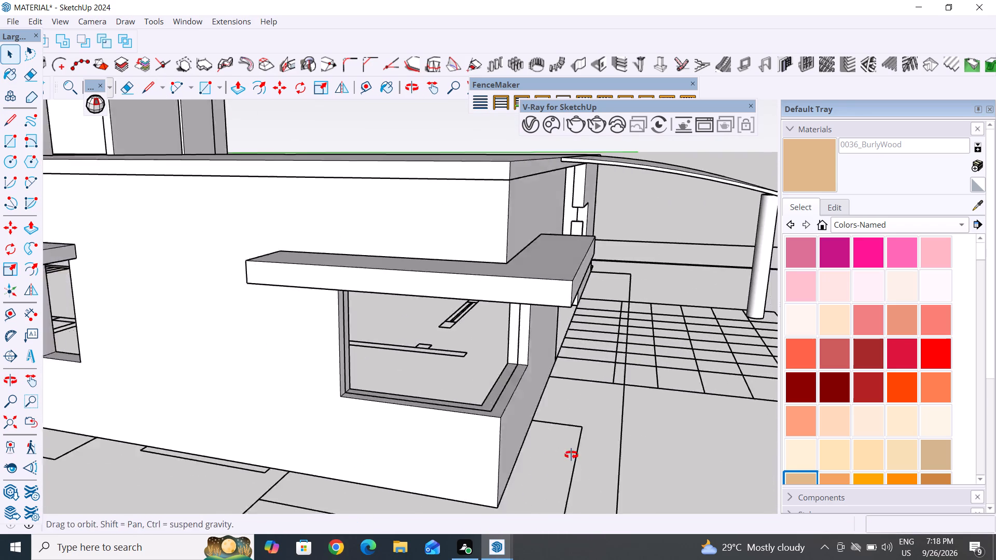
middle_drag(571, 455, 581, 458)
scroll(603, 360, up, 9)
scroll(551, 394, down, 10)
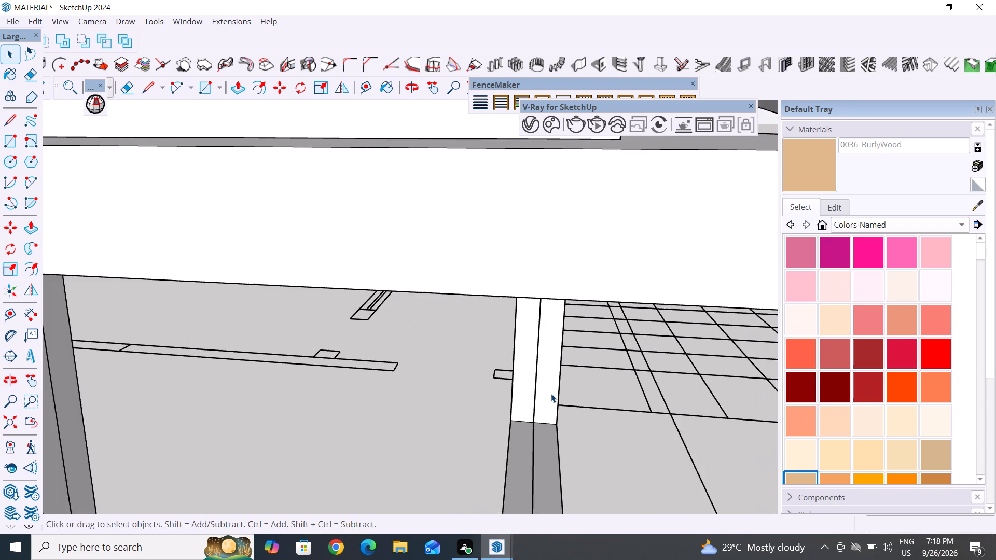
scroll(551, 394, down, 6)
click(551, 394)
right_click(551, 394)
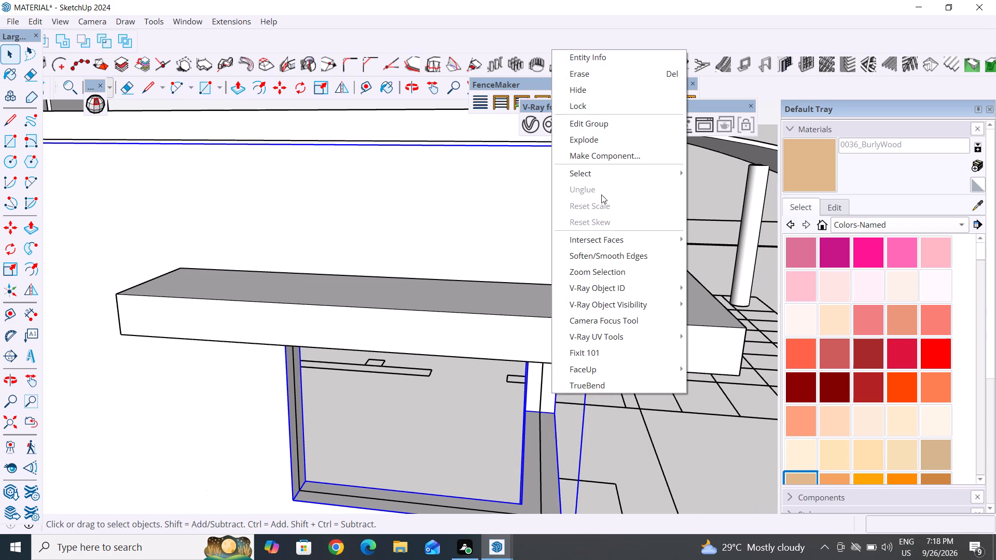
click(606, 89)
Hide the L-shaped corner canopy and the ground-floor roof slab above the window outline.
scroll(614, 423, down, 4)
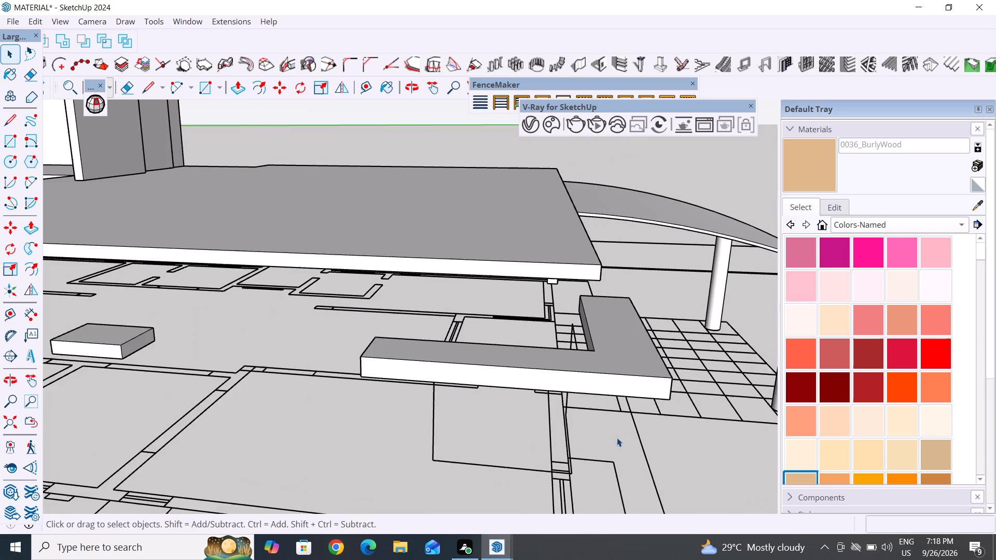
middle_drag(610, 428, 550, 337)
middle_drag(557, 406, 580, 482)
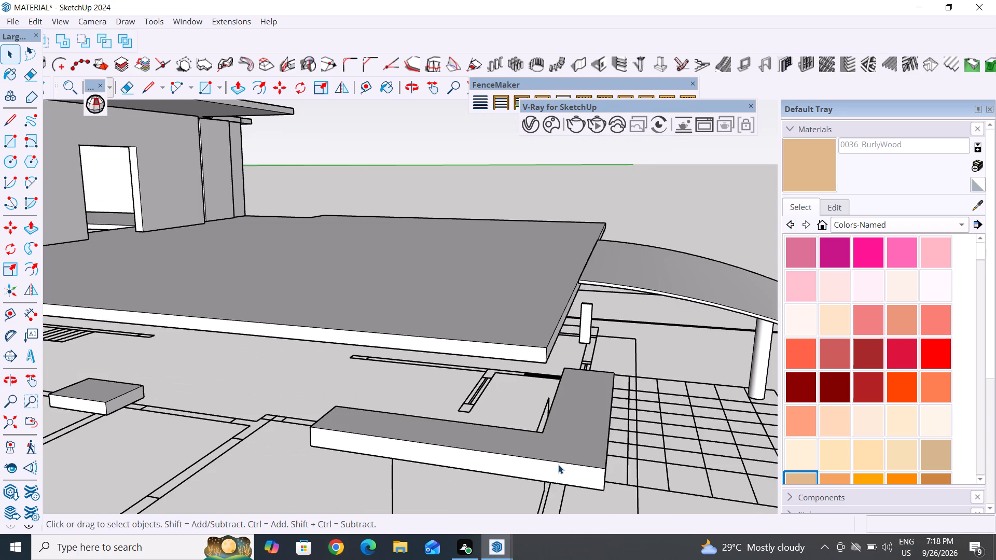
click(558, 465)
right_click(558, 465)
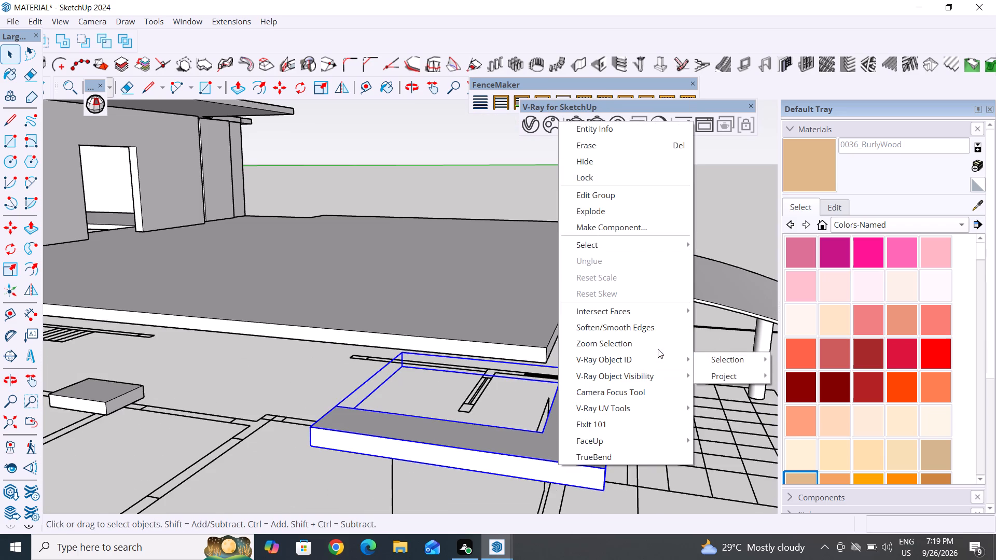
click(627, 158)
click(489, 337)
right_click(489, 337)
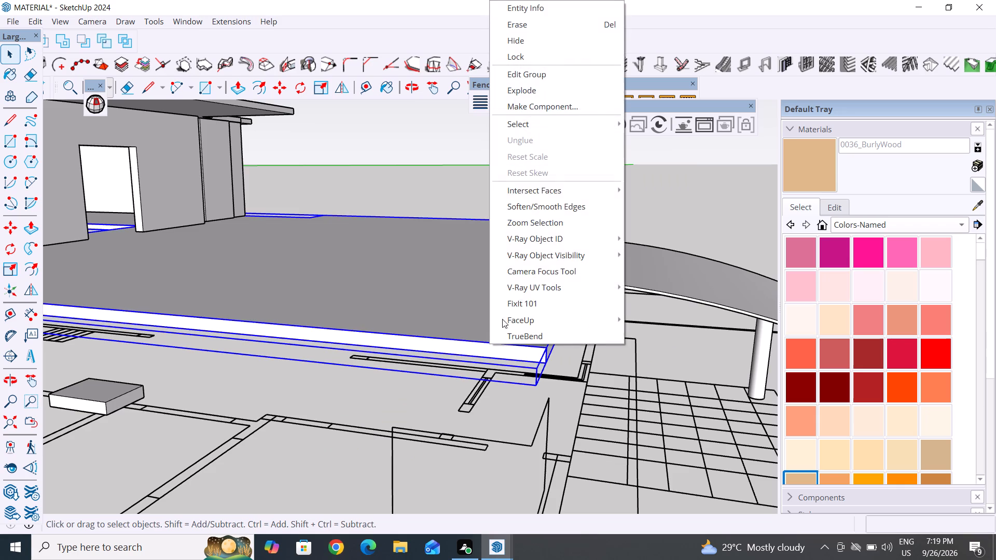
click(552, 45)
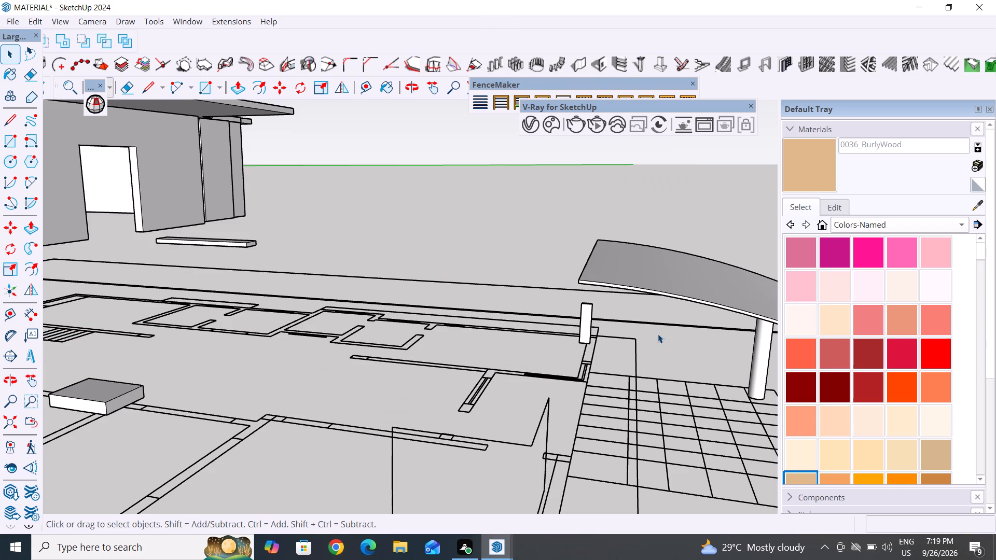
Make a group from all the centre lines of the corner window outline.
middle_drag(657, 334, 619, 289)
scroll(621, 253, down, 4)
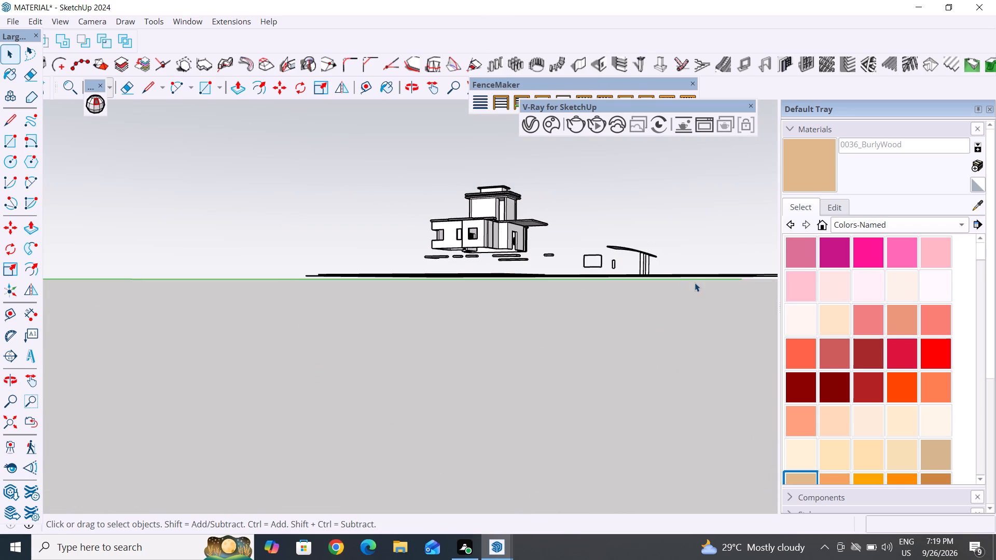
scroll(494, 201, down, 1)
scroll(513, 233, up, 5)
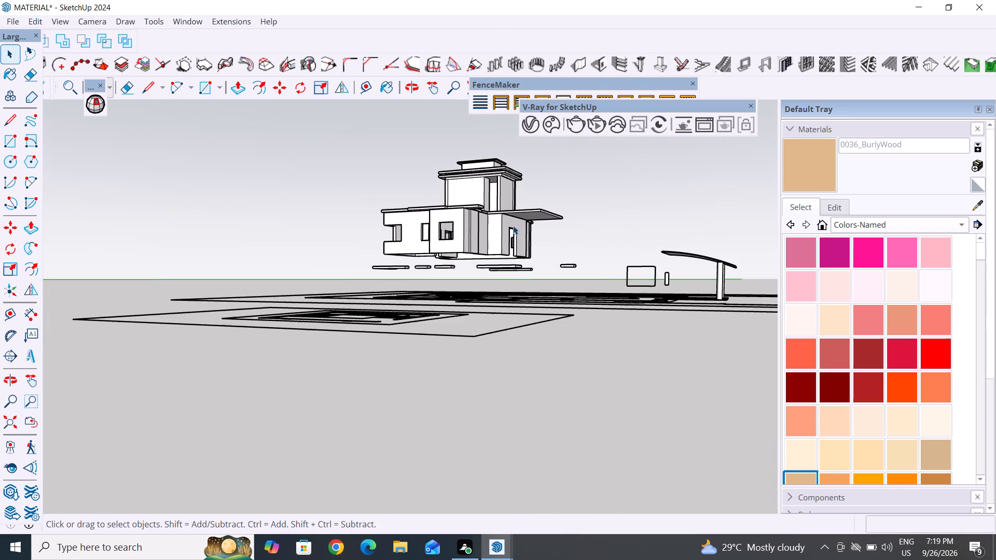
middle_drag(524, 271, 513, 362)
scroll(488, 355, up, 1)
middle_drag(549, 358, 690, 328)
middle_drag(690, 328, 343, 272)
middle_drag(446, 282, 539, 373)
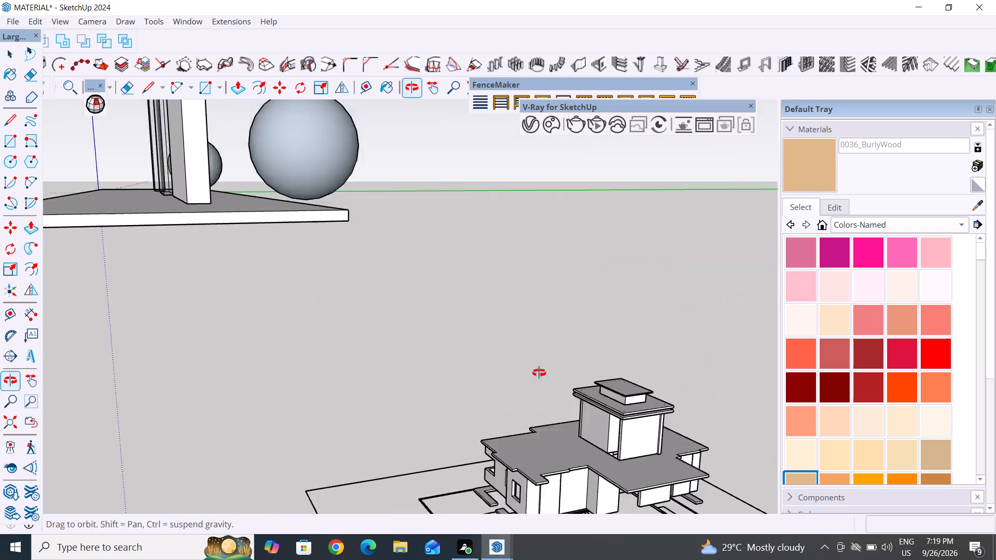
middle_drag(539, 373, 532, 295)
scroll(263, 186, down, 10)
middle_drag(304, 285, 339, 306)
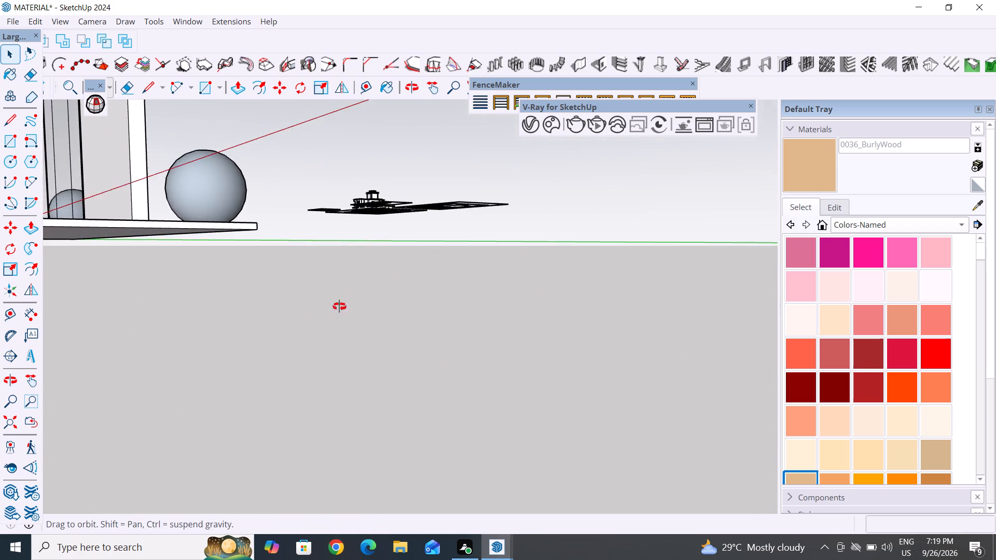
middle_drag(339, 306, 522, 336)
scroll(514, 257, up, 16)
middle_drag(464, 240, 496, 254)
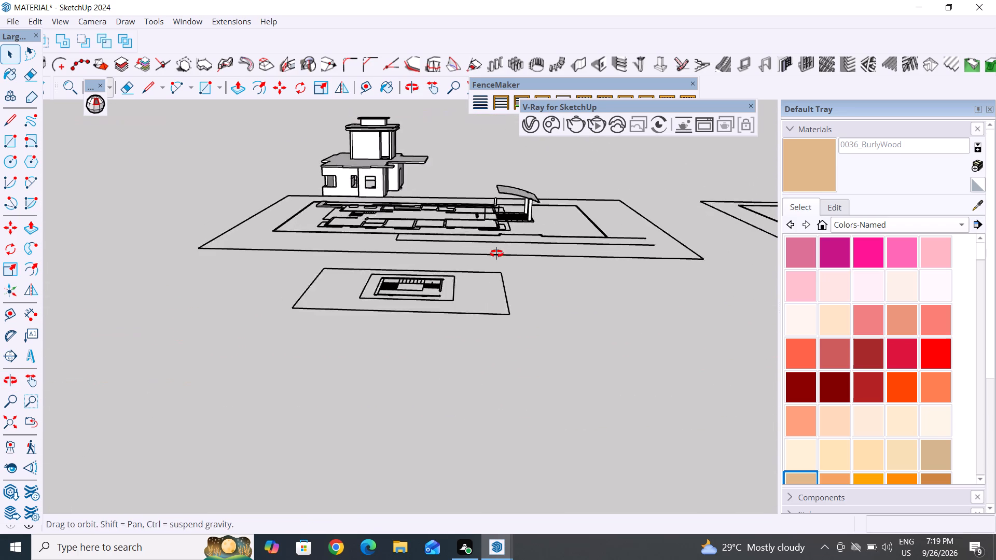
middle_drag(496, 254, 601, 232)
scroll(462, 222, up, 6)
middle_drag(474, 218, 586, 233)
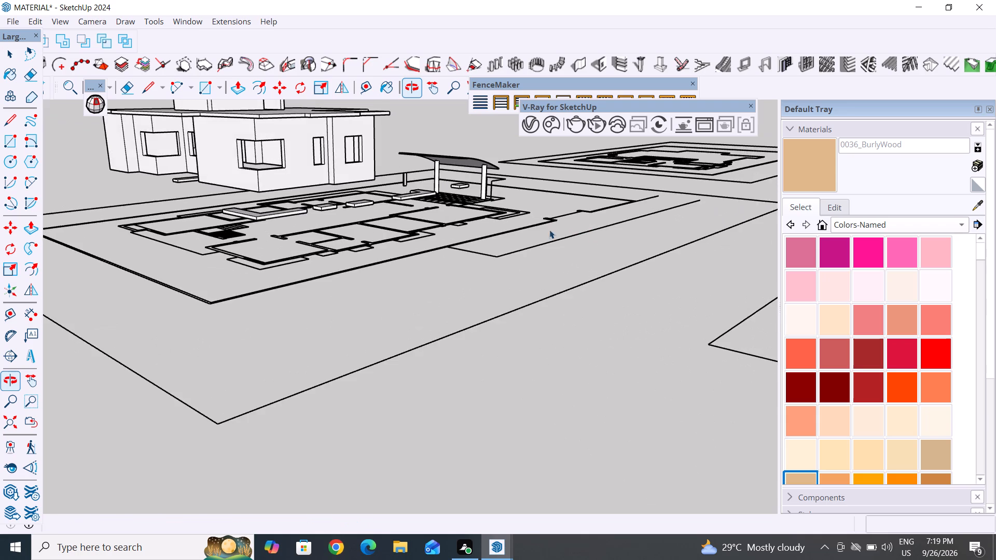
scroll(487, 201, up, 5)
middle_drag(470, 203, 524, 129)
middle_drag(493, 182, 512, 209)
scroll(501, 218, up, 10)
scroll(462, 212, down, 2)
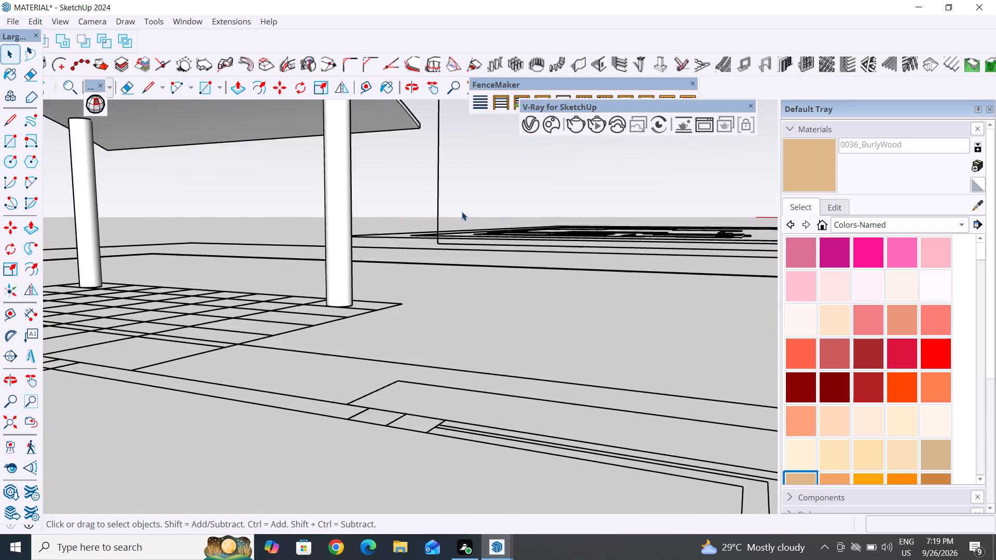
scroll(462, 212, down, 2)
middle_drag(496, 241, 492, 236)
scroll(478, 251, down, 2)
drag(533, 163, 517, 188)
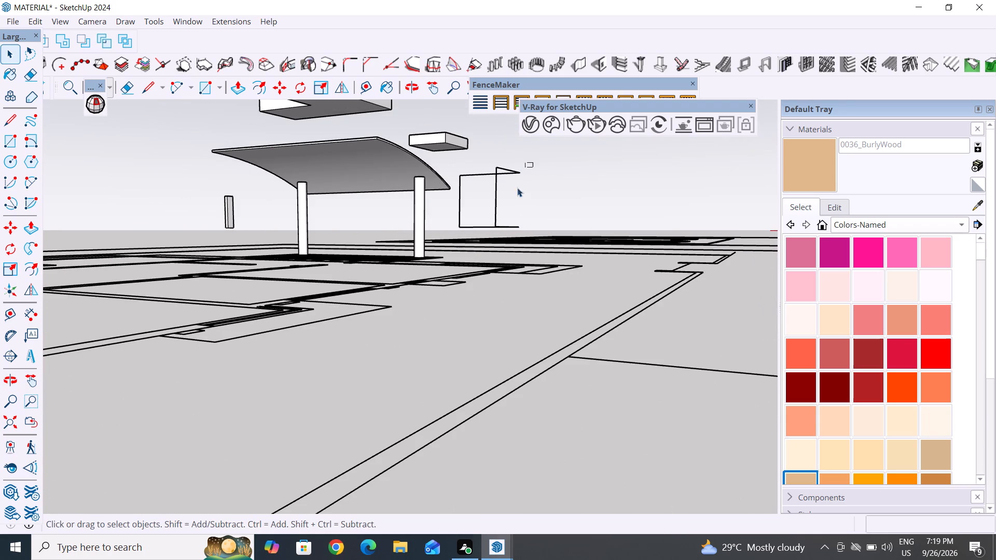
drag(517, 188, 457, 233)
right_click(473, 228)
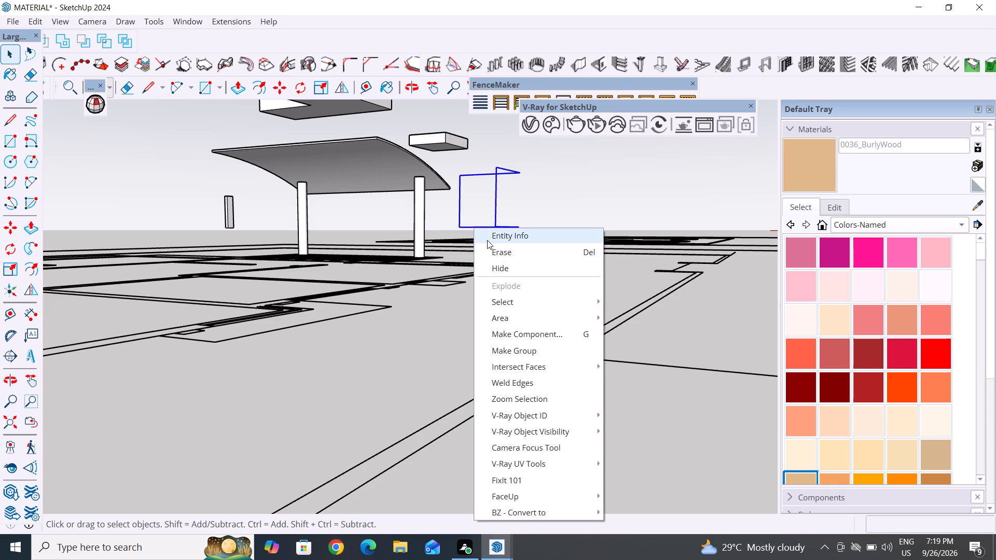
click(532, 347)
click(550, 302)
Draw a 5/16" stub line outward from the window outline's sill corner at the jamb nearest the curved-roof porch.
middle_drag(564, 298, 318, 397)
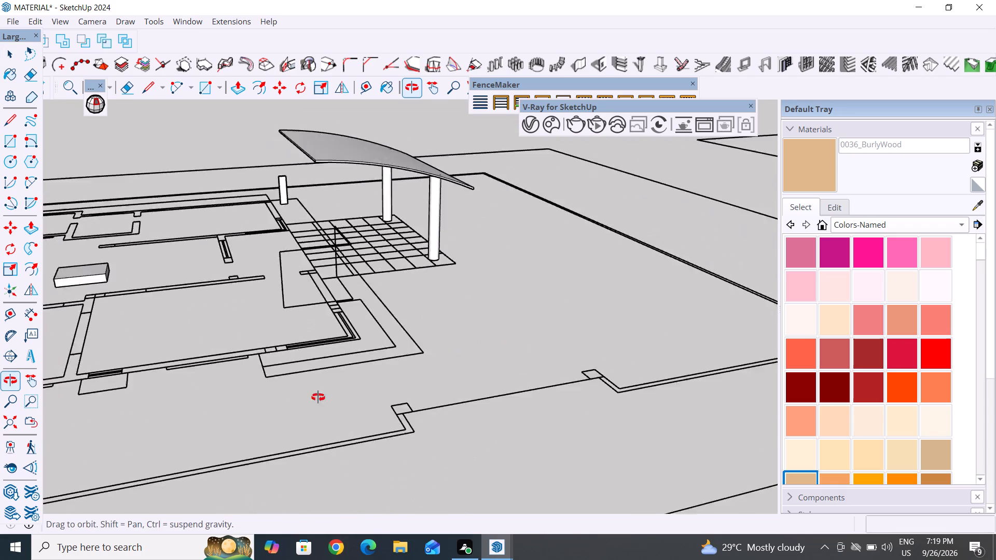
middle_drag(318, 397, 275, 424)
scroll(305, 295, up, 10)
scroll(257, 310, up, 4)
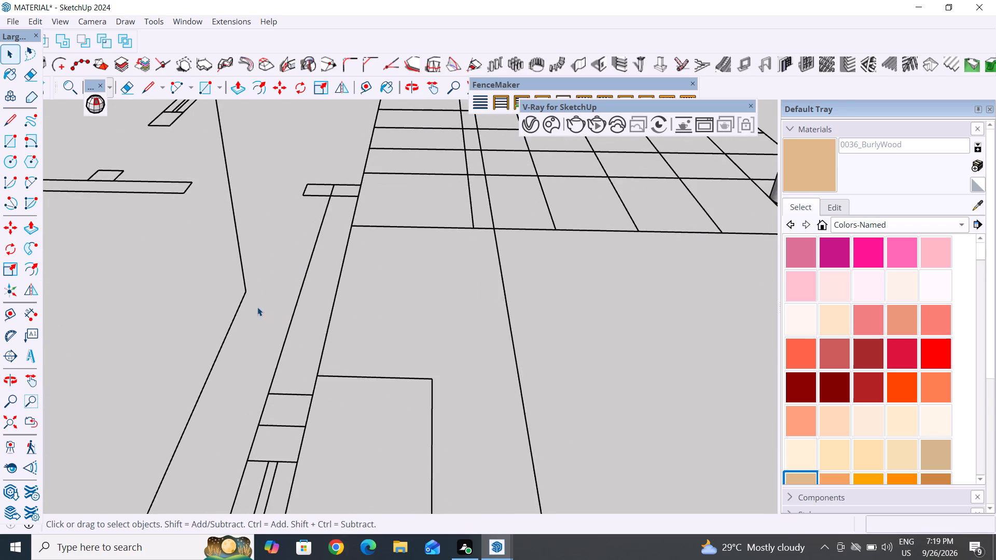
scroll(276, 275, up, 5)
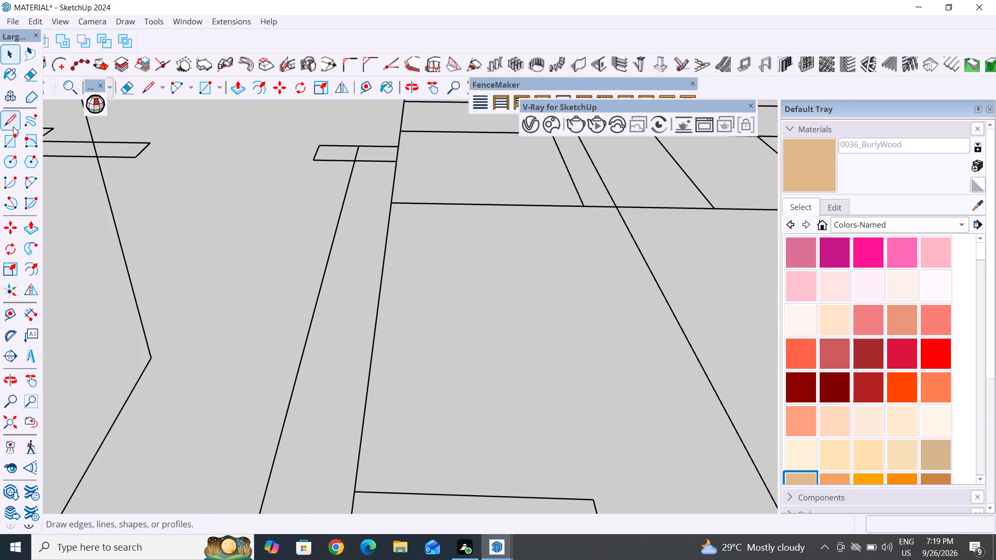
click(13, 127)
scroll(161, 366, up, 4)
scroll(302, 372, down, 4)
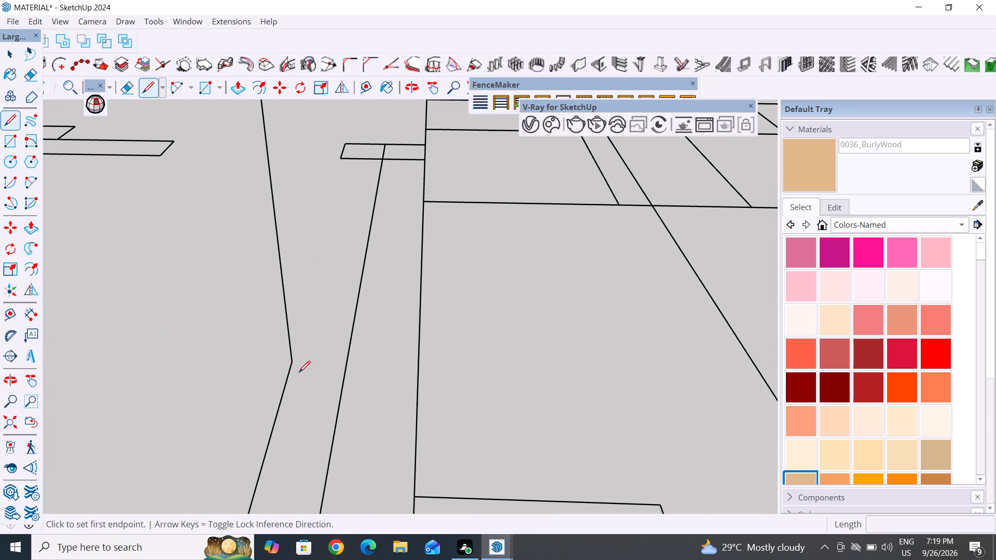
click(292, 361)
click(301, 361)
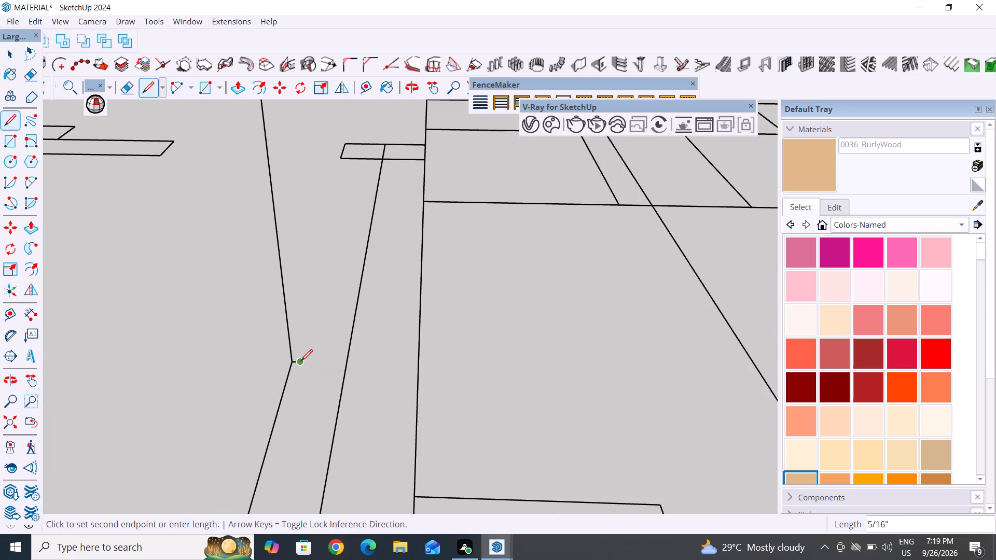
key(Escape)
key(Escape)
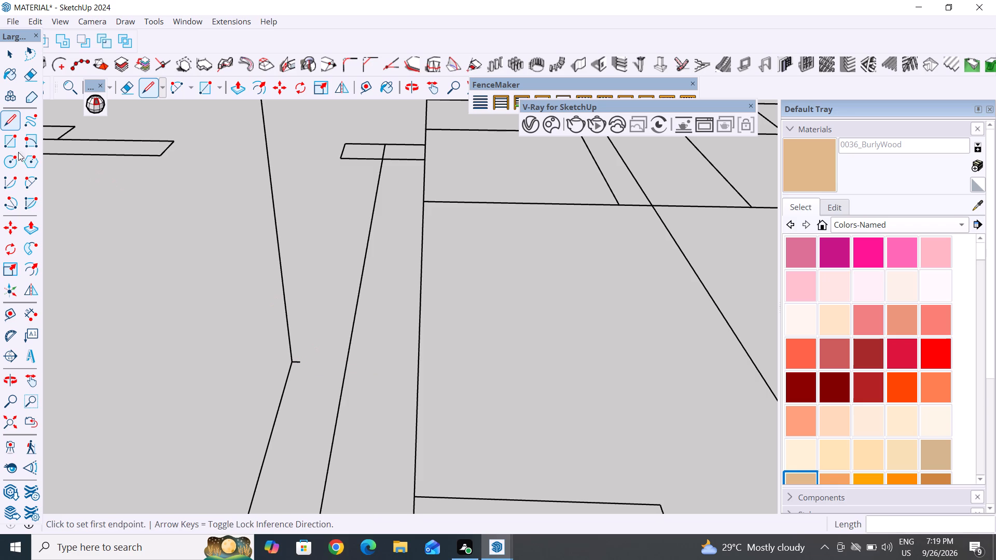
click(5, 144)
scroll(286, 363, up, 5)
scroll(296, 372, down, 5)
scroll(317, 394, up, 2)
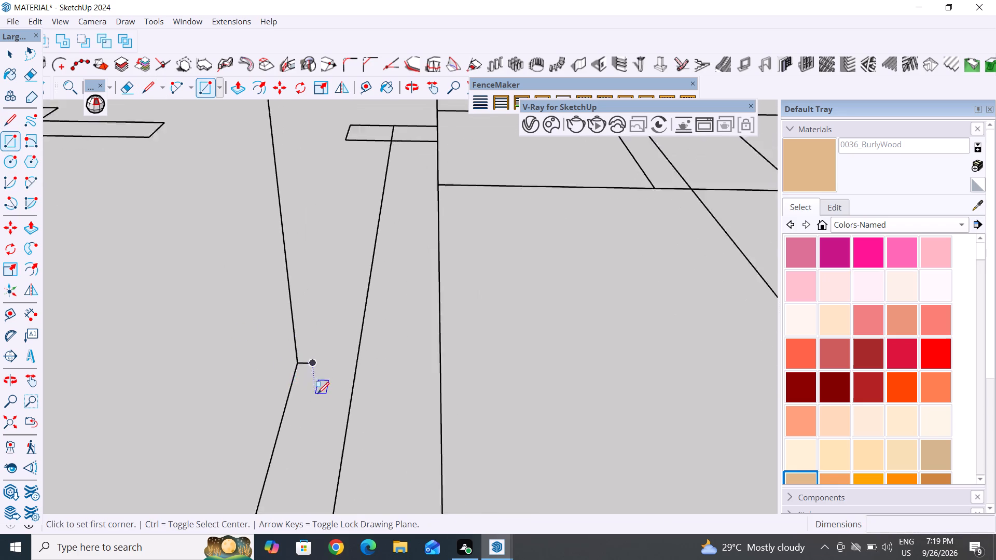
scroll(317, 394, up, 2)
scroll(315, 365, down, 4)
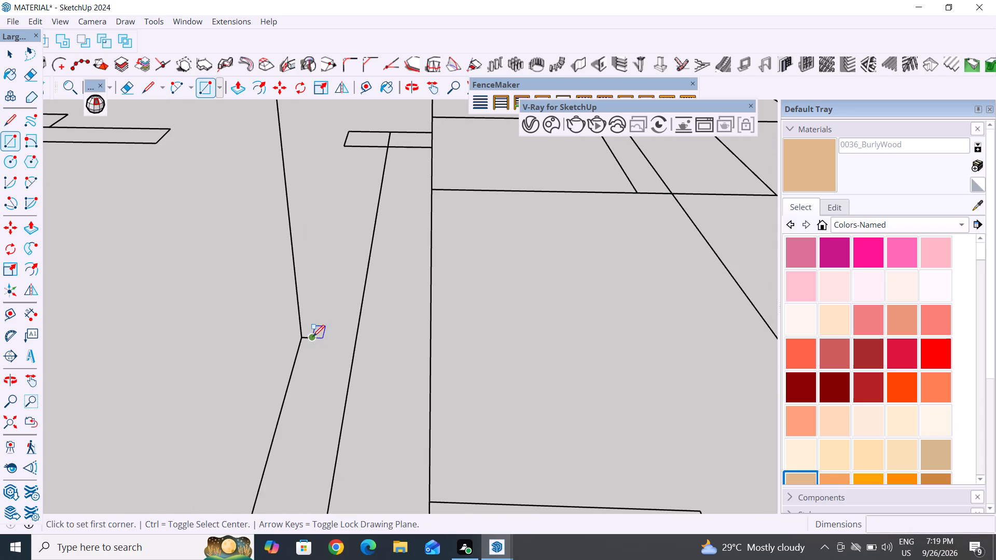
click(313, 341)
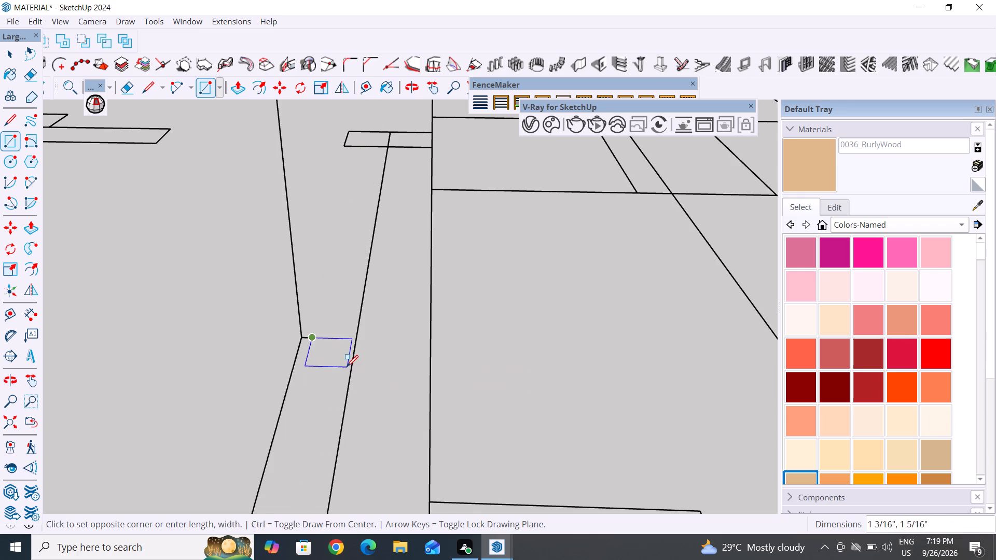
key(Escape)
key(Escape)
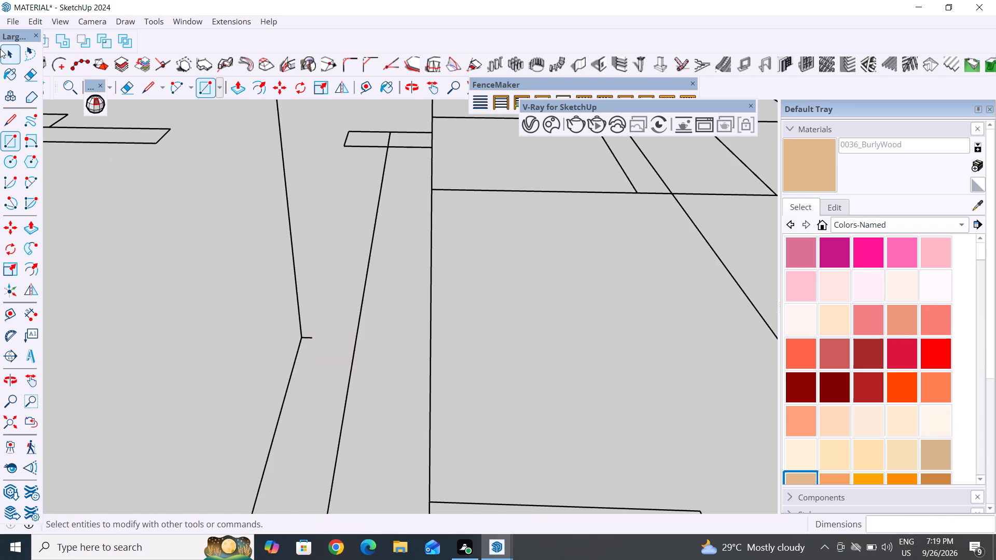
Hide the floor plan linework component beneath the window outline.
click(6, 62)
scroll(373, 309, down, 19)
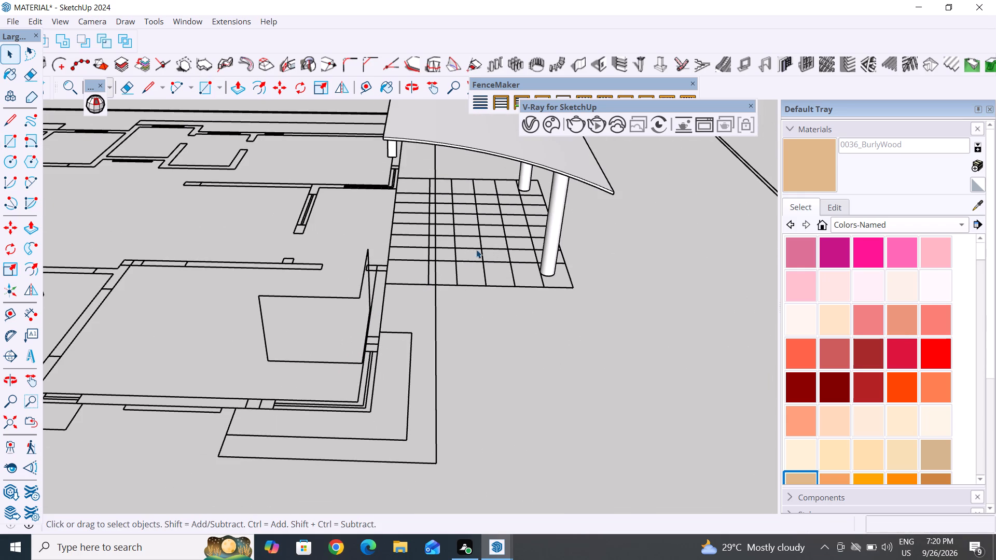
drag(476, 249, 451, 297)
right_click(436, 284)
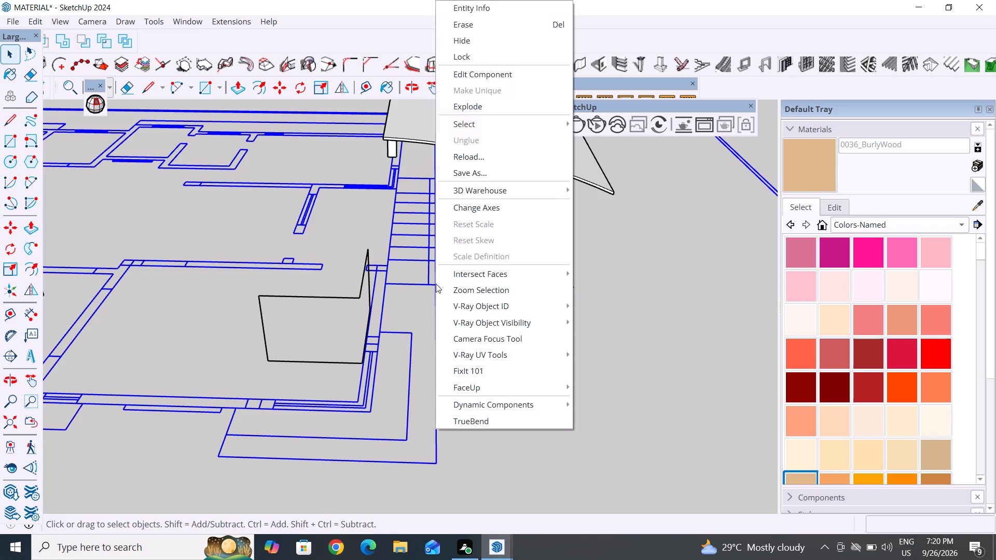
click(485, 44)
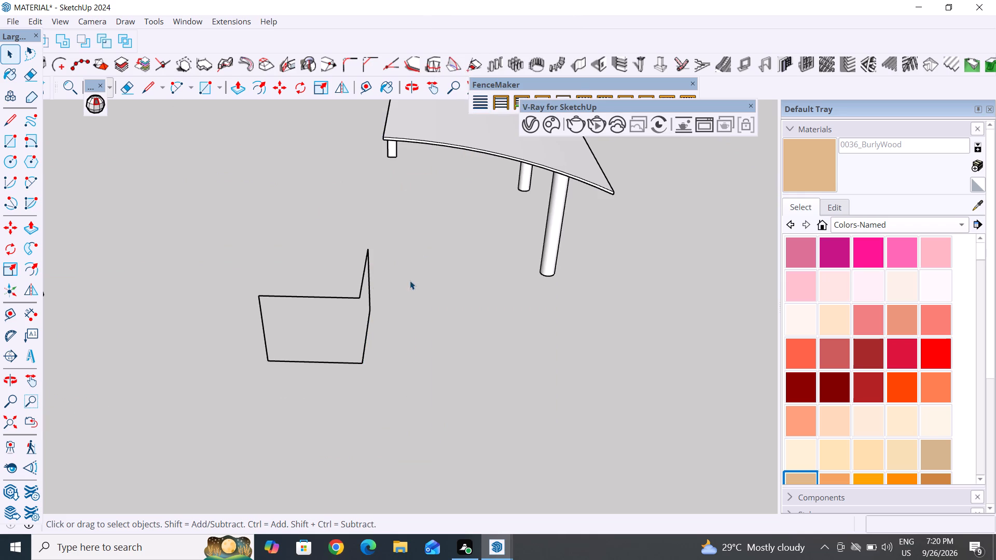
Hide the porch's curved roof together with its supporting columns beside the window outline.
scroll(478, 391, down, 7)
middle_drag(585, 394, 506, 364)
drag(618, 180, 412, 371)
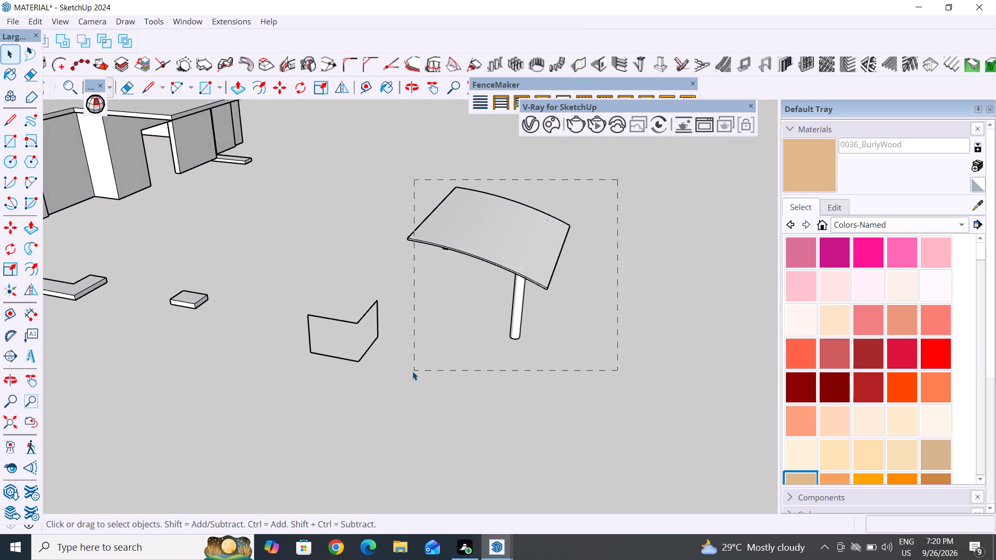
drag(412, 371, 406, 373)
right_click(473, 249)
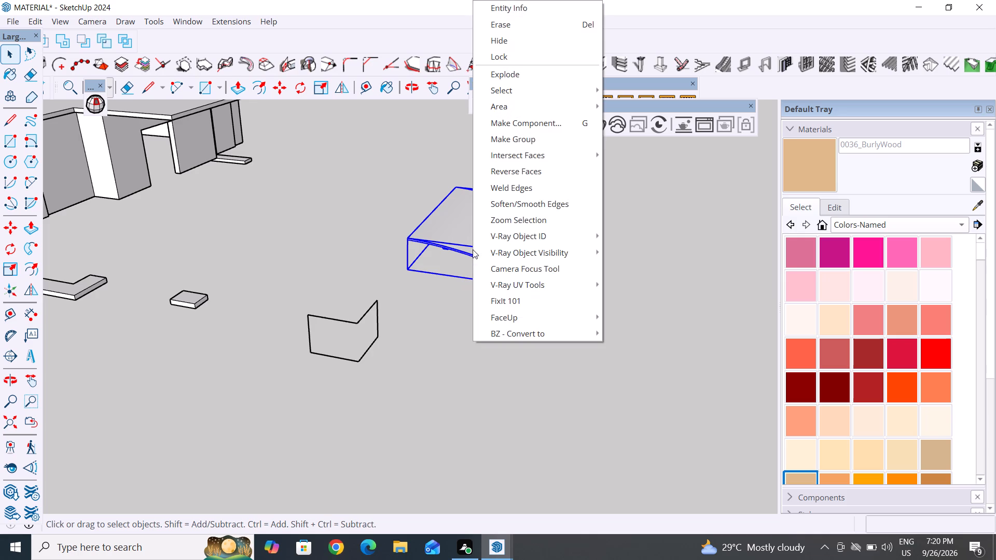
click(513, 42)
Draw a horizontal rectangle about 7/8" by 1 5/16" from the free end of the stub line at the sill corner.
scroll(557, 379, down, 2)
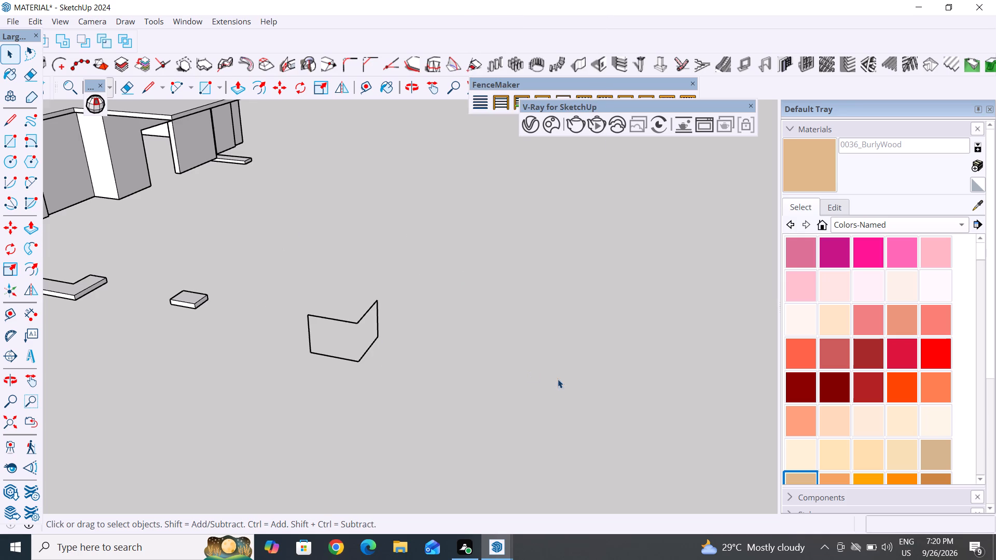
scroll(558, 379, down, 3)
middle_drag(468, 415, 405, 288)
scroll(407, 259, up, 5)
scroll(431, 354, down, 4)
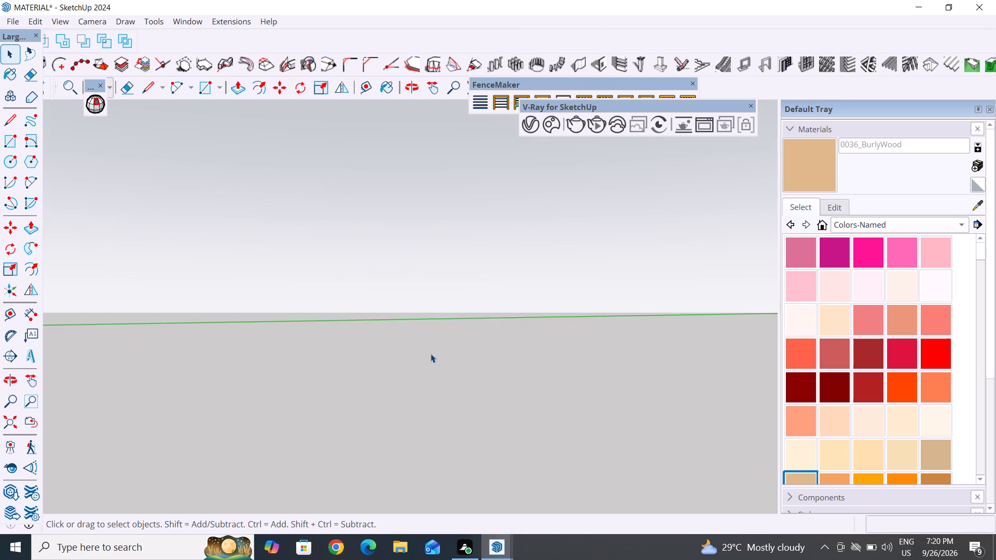
scroll(431, 354, down, 12)
middle_drag(432, 421, 472, 451)
scroll(426, 364, up, 7)
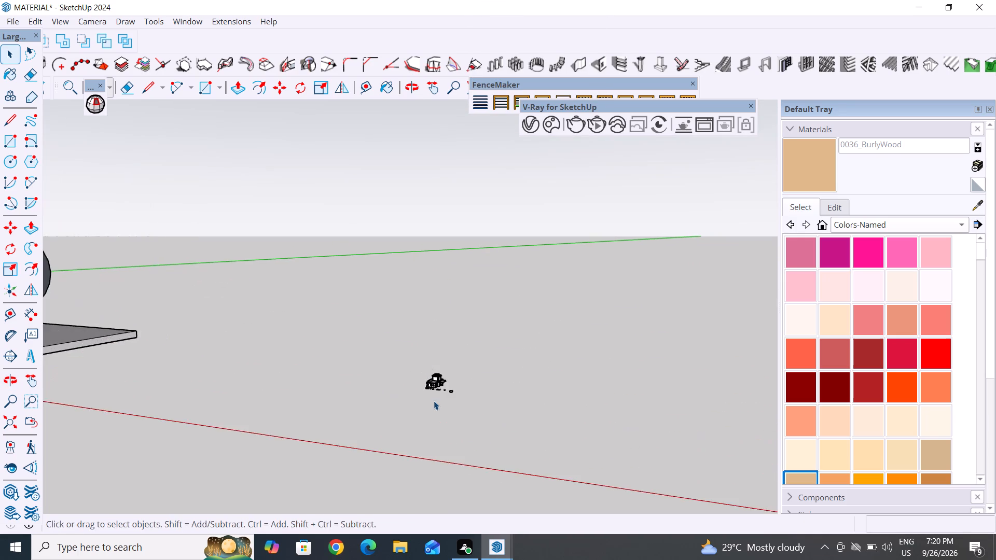
scroll(434, 401, up, 4)
middle_drag(411, 427, 480, 470)
scroll(490, 392, up, 20)
scroll(490, 392, up, 1)
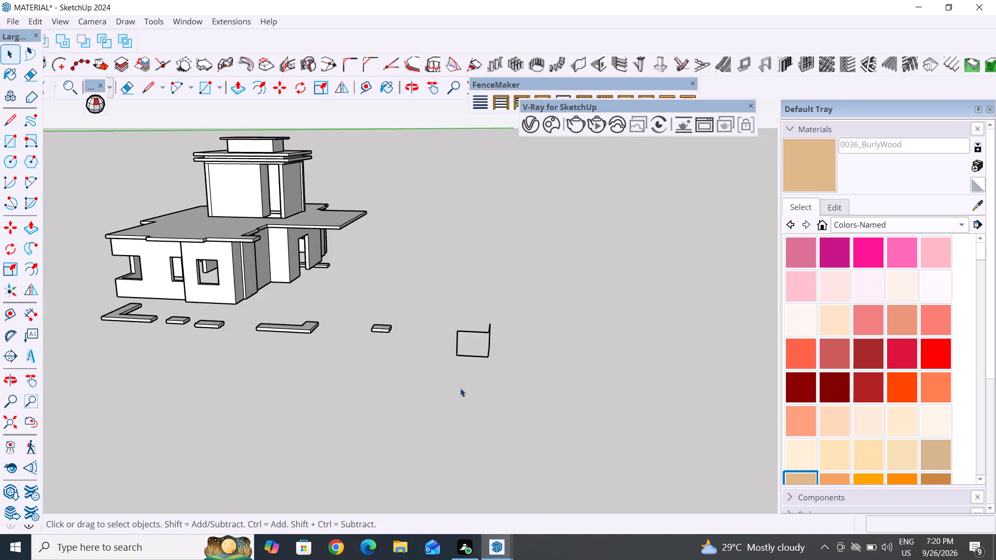
scroll(460, 388, up, 6)
middle_drag(574, 342, 495, 342)
scroll(445, 331, up, 10)
scroll(432, 381, up, 8)
scroll(438, 372, down, 12)
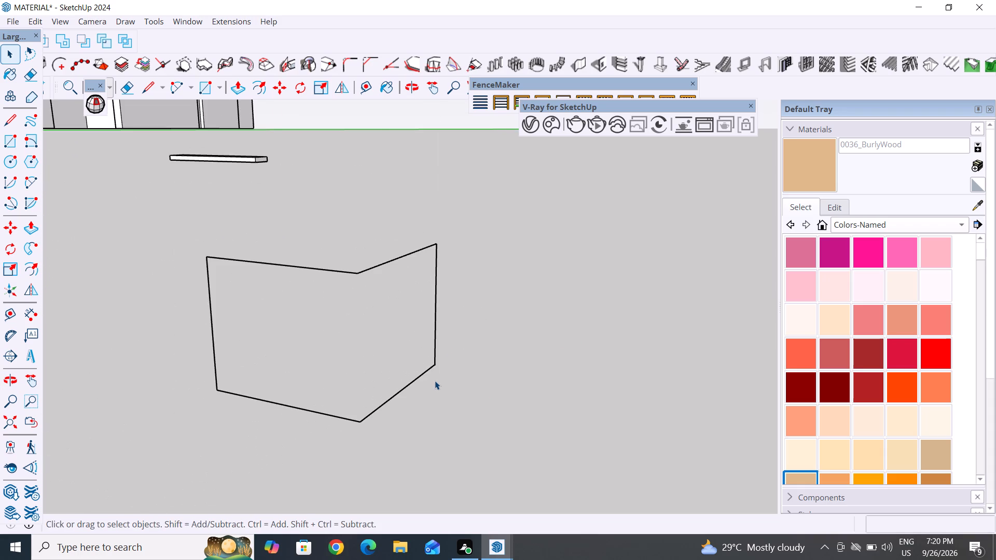
click(13, 139)
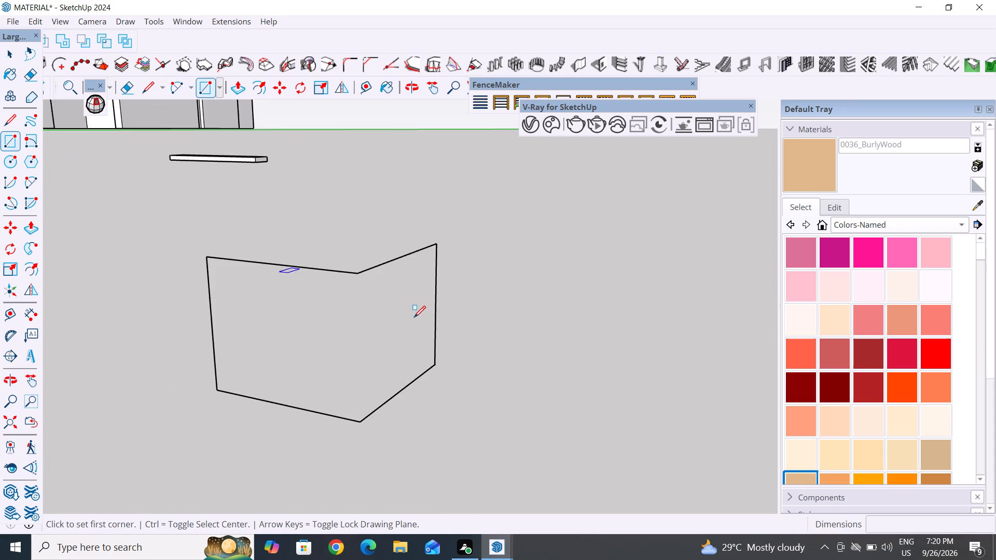
scroll(419, 320, up, 5)
scroll(397, 403, down, 5)
scroll(446, 467, up, 5)
scroll(403, 367, up, 5)
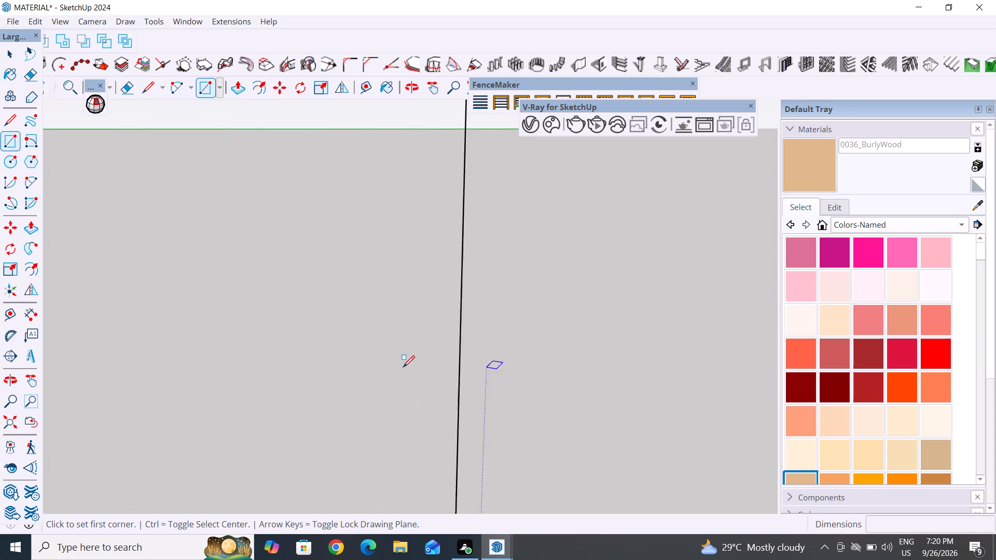
scroll(403, 367, up, 1)
scroll(409, 418, down, 6)
scroll(414, 474, up, 8)
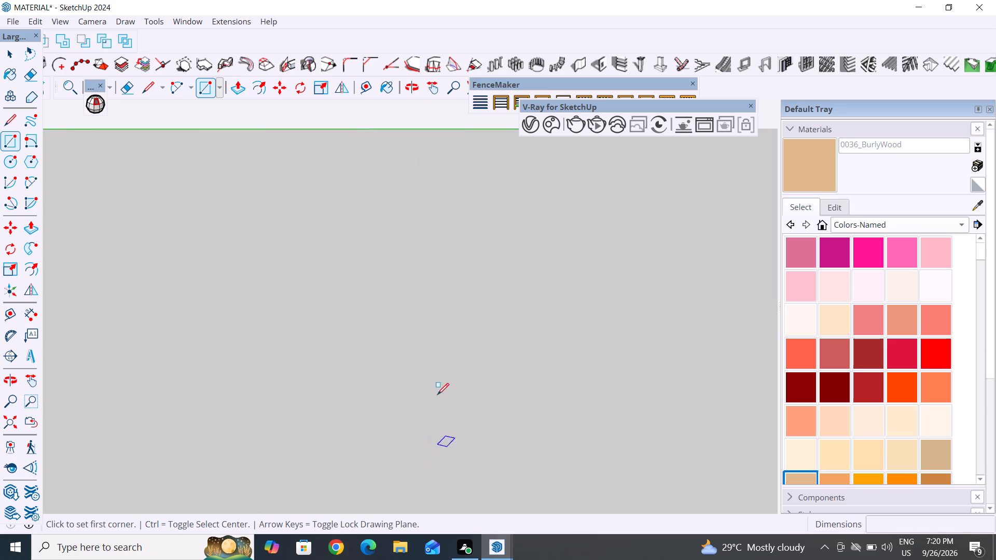
scroll(432, 446, down, 3)
scroll(429, 371, up, 3)
scroll(429, 371, down, 2)
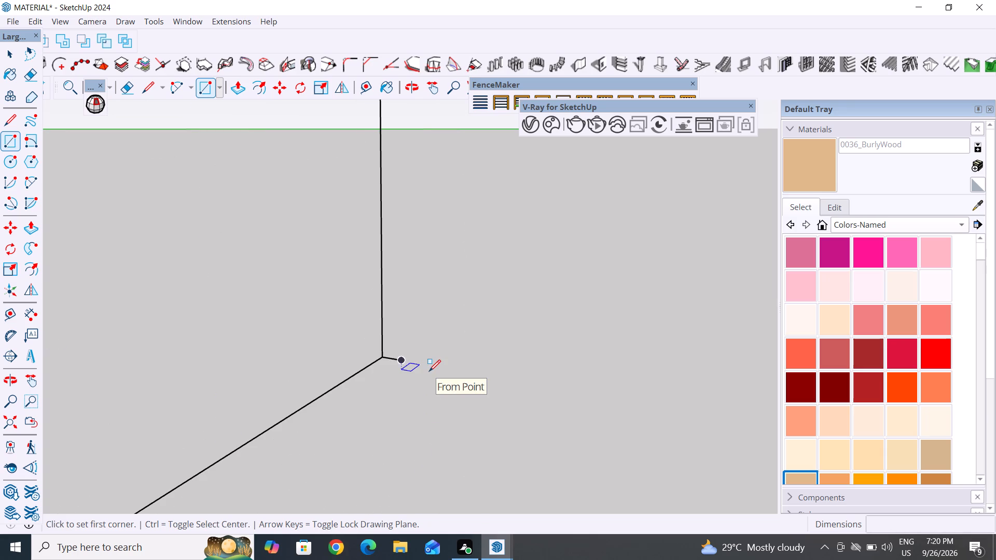
click(399, 363)
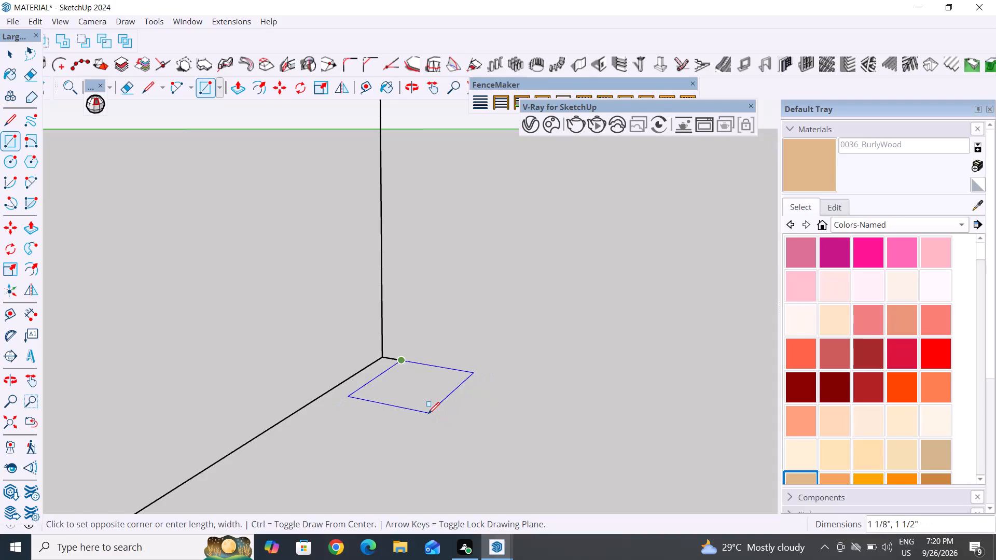
click(419, 404)
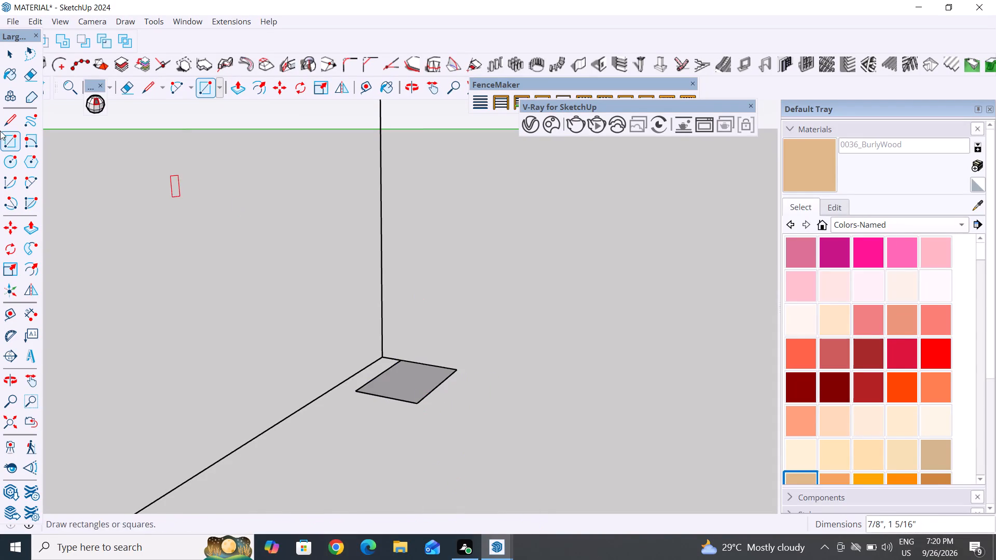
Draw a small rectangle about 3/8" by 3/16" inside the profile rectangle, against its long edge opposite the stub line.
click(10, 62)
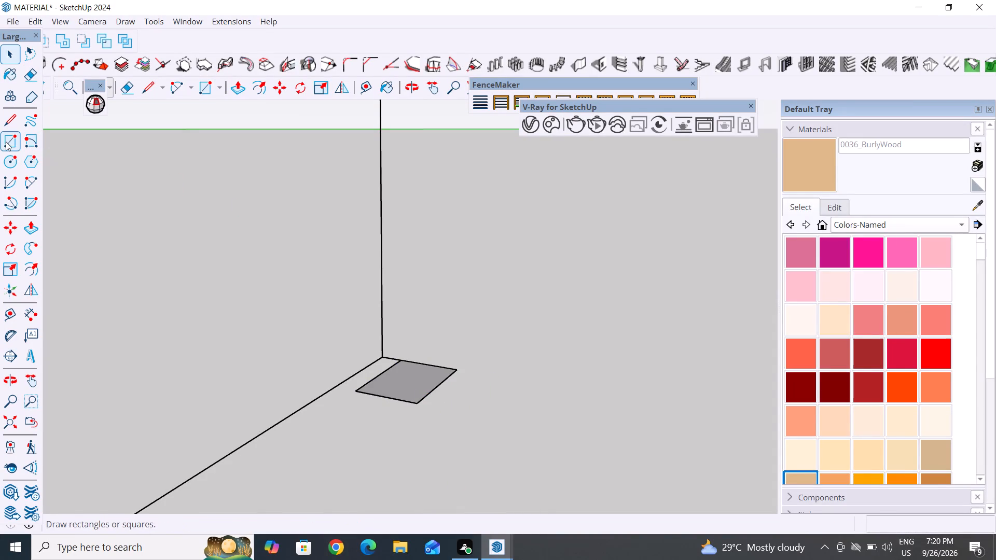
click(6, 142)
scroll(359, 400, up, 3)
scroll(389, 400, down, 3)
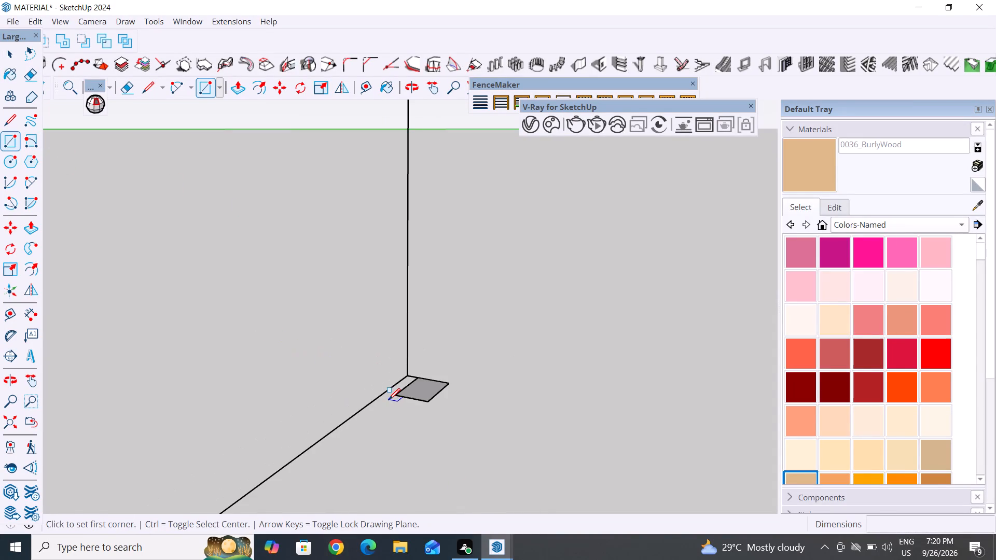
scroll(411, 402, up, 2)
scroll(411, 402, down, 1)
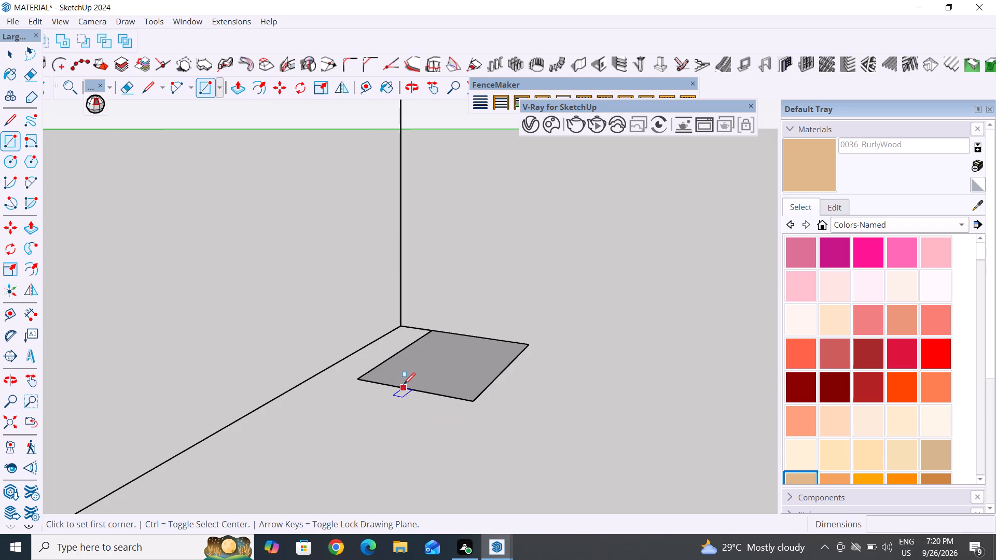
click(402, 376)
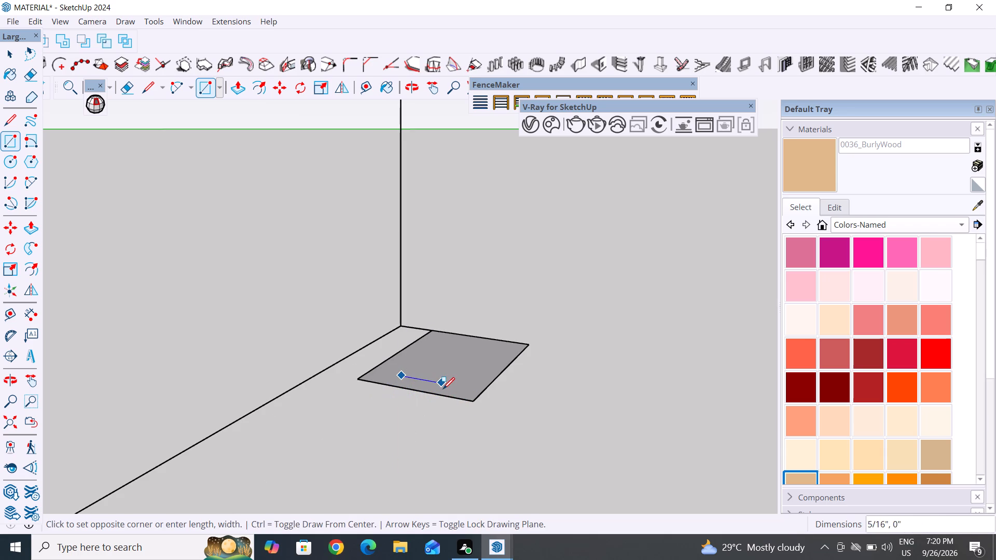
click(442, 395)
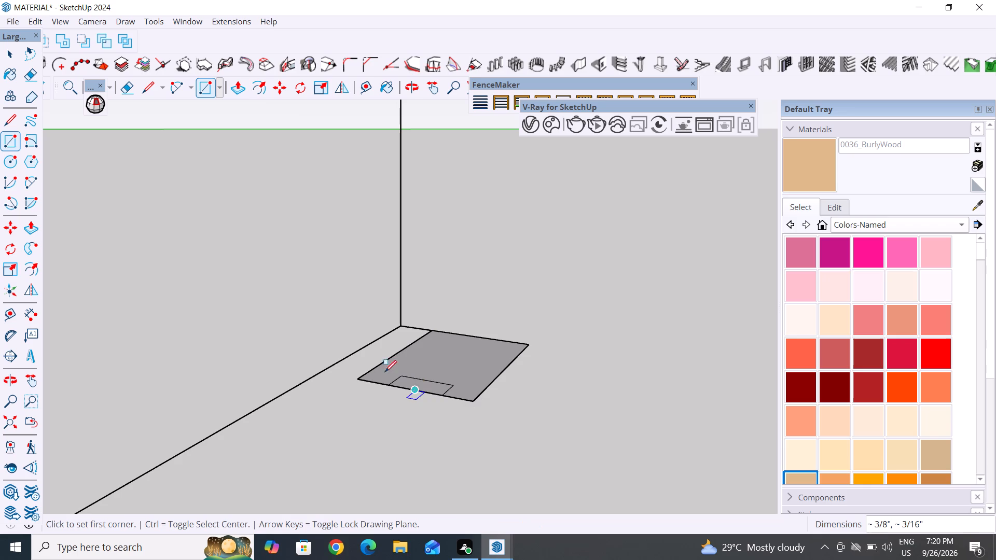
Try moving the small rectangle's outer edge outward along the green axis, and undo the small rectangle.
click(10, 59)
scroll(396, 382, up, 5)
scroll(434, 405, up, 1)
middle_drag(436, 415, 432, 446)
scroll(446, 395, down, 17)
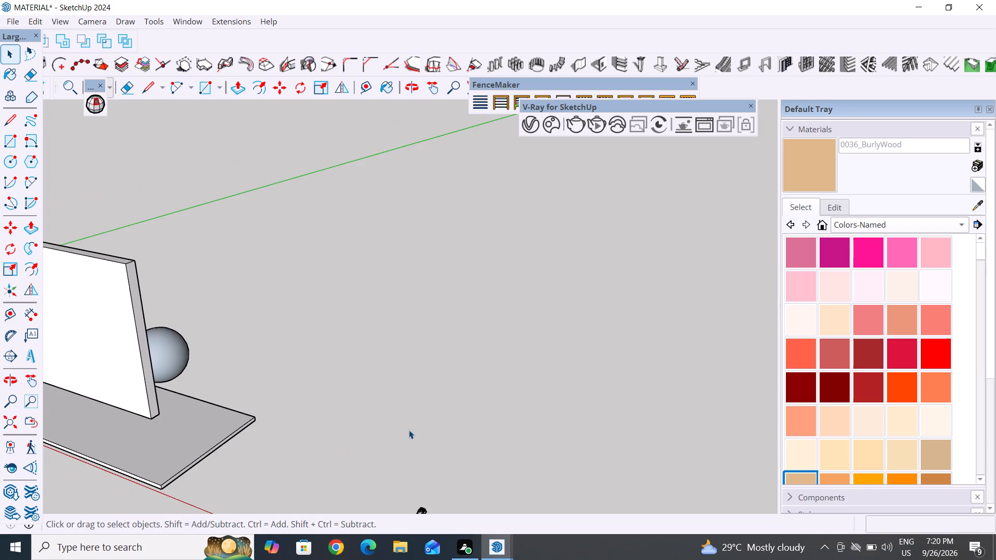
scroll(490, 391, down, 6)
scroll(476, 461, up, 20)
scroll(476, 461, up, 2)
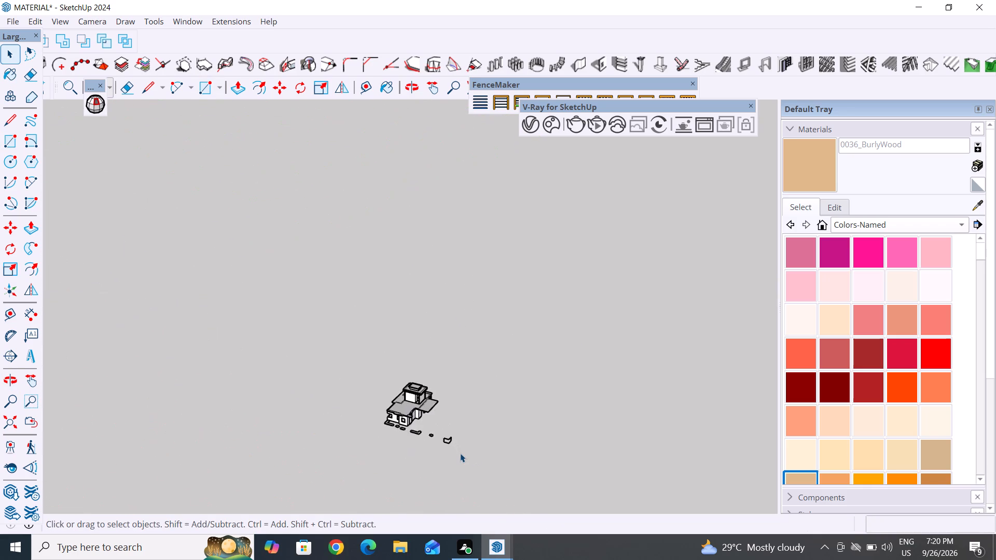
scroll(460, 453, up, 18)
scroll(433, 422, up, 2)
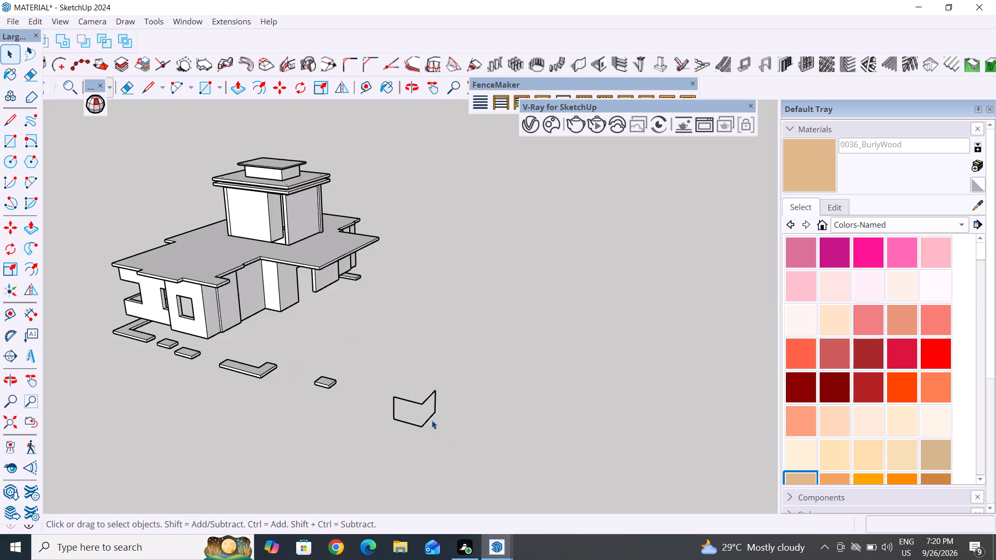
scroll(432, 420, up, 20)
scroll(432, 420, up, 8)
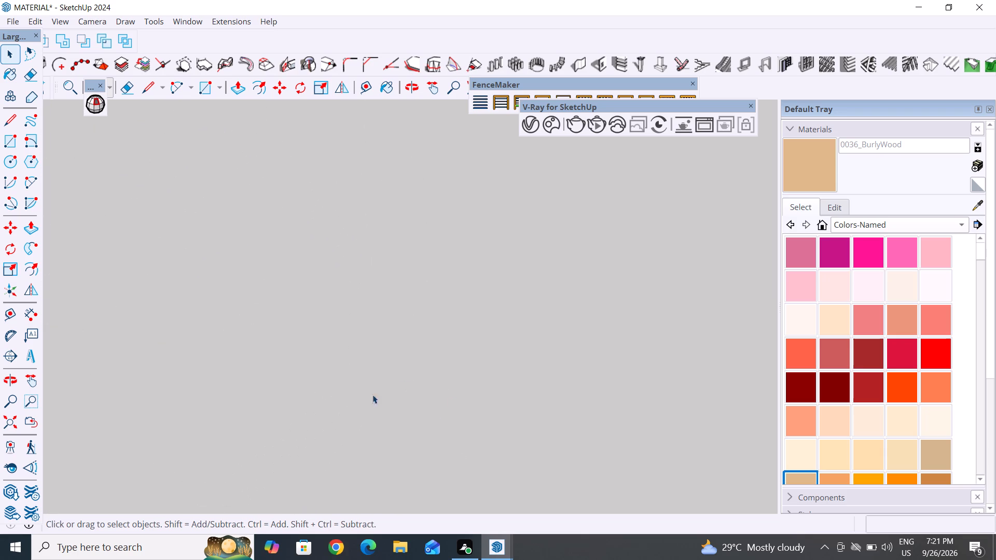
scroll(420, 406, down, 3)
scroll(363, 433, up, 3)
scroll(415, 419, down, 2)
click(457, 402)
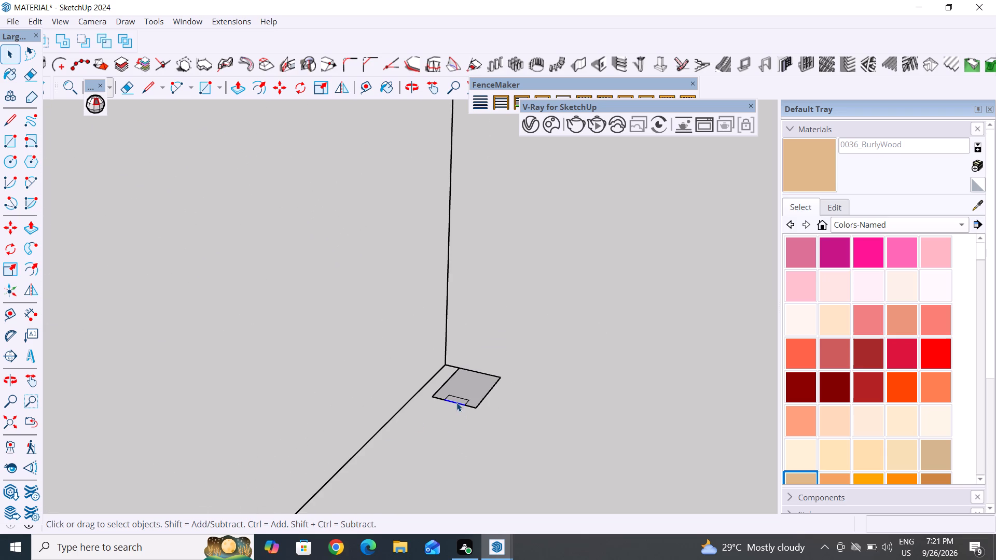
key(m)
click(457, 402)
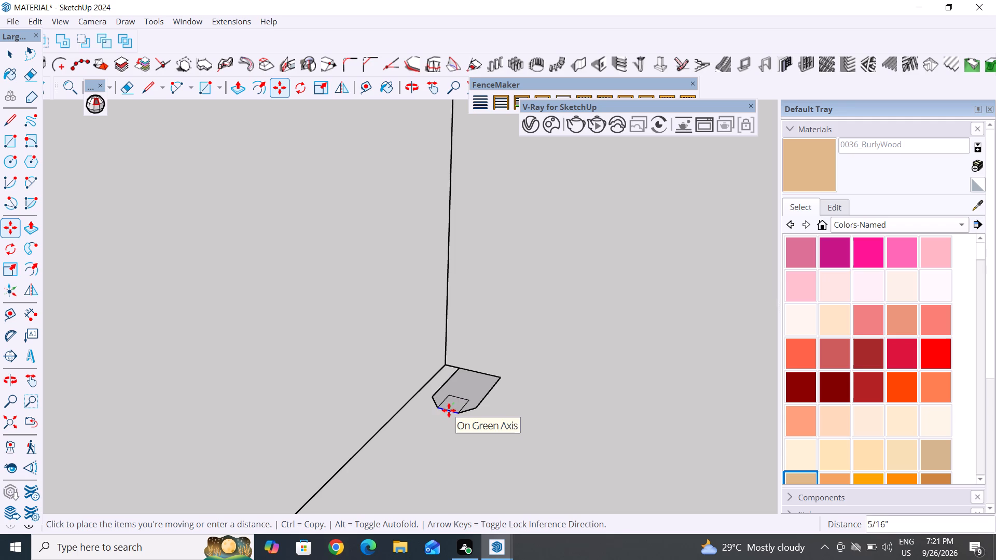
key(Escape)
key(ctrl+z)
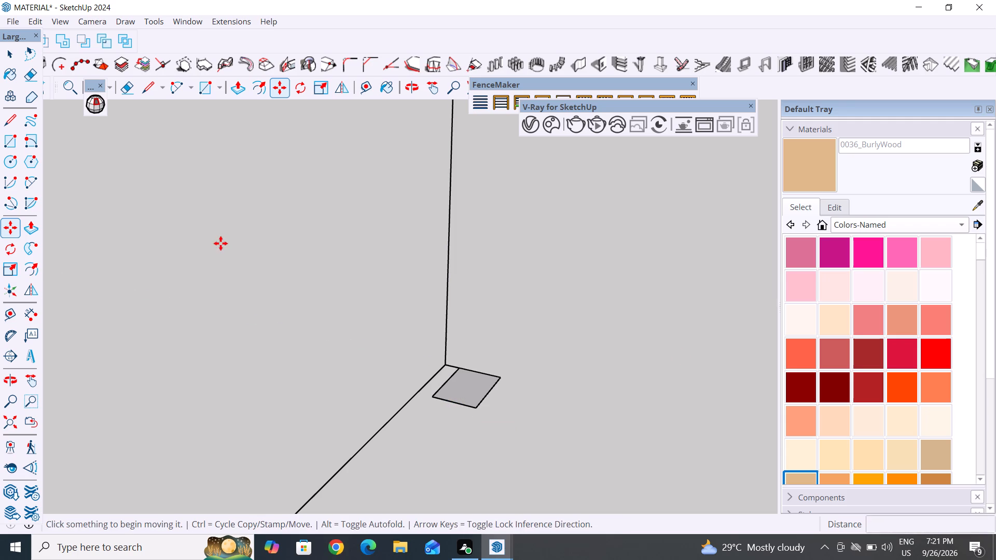
Draw a rectangle about 3/4" by 7/16" straddling the profile rectangle's edge opposite the stub line.
click(13, 148)
scroll(523, 429, up, 1)
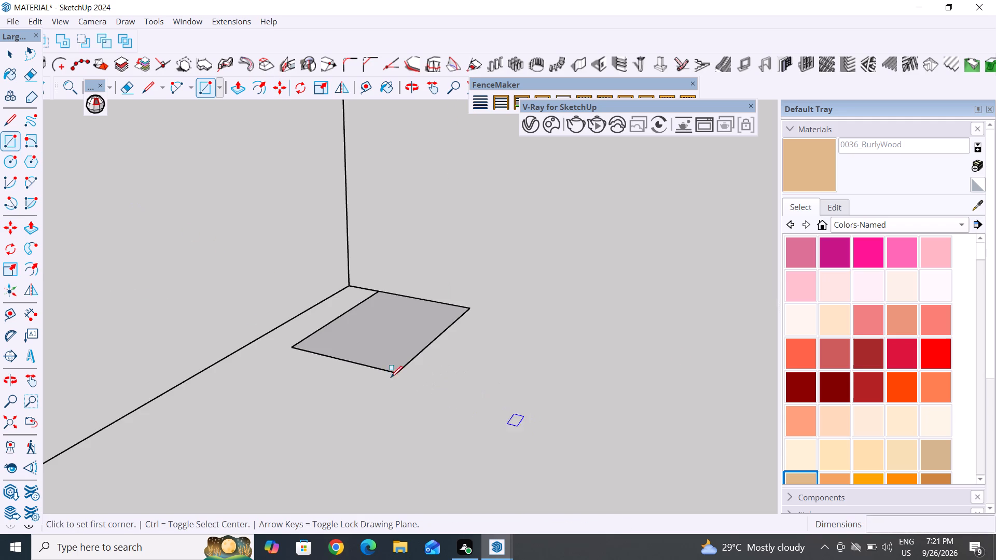
click(334, 343)
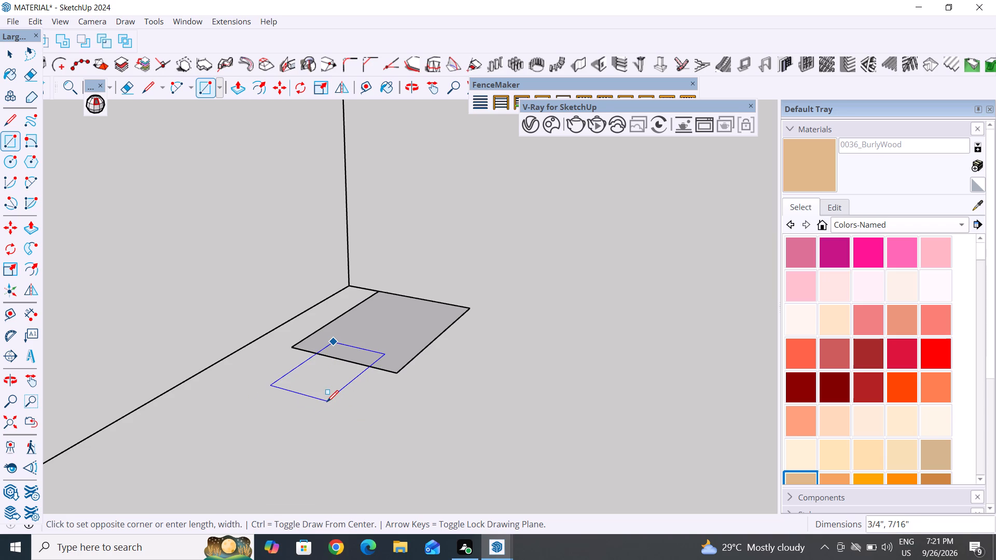
key(Escape)
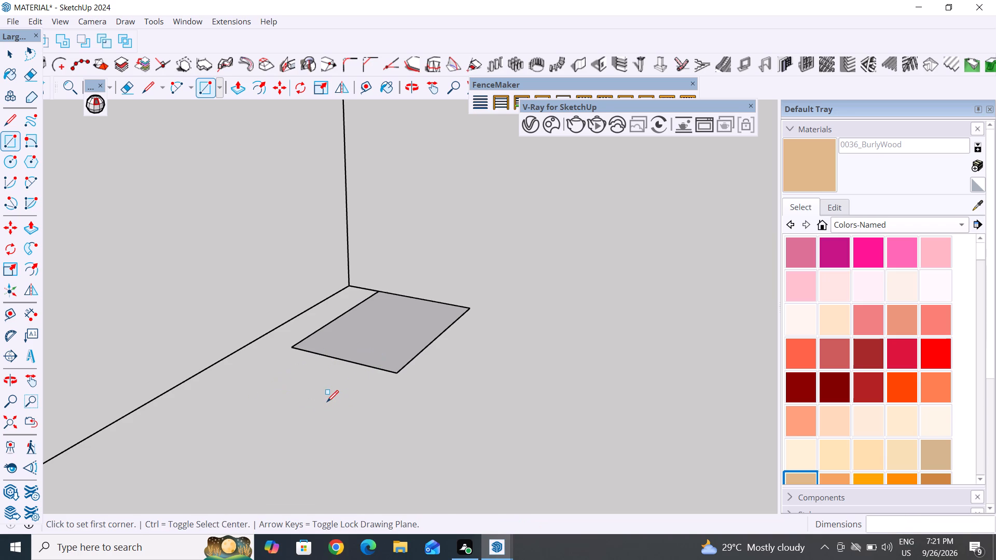
click(336, 338)
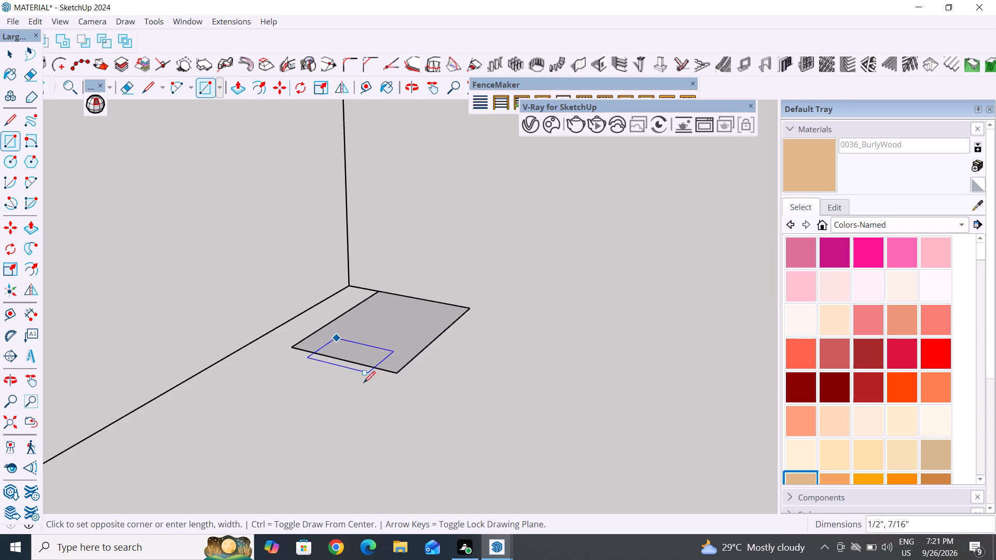
click(327, 396)
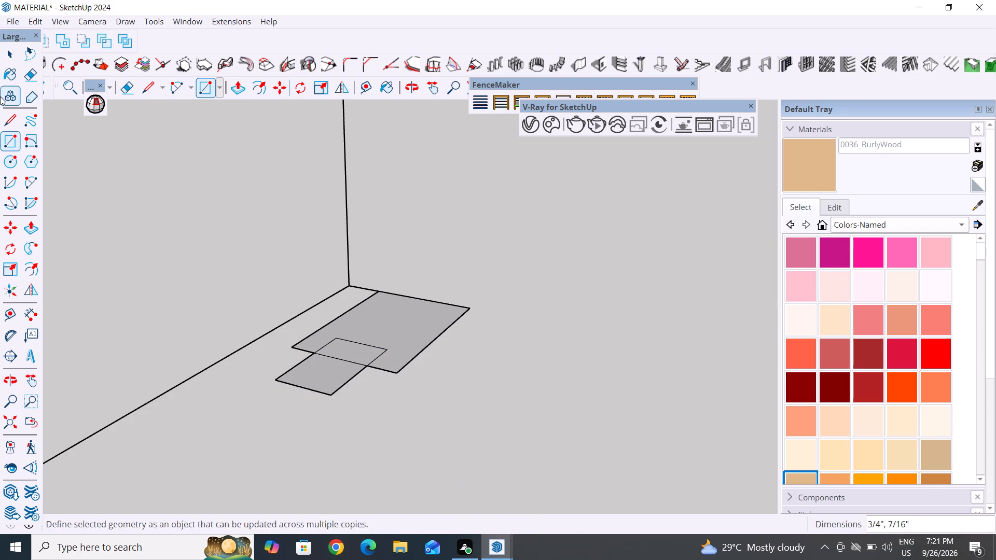
Erase the overlapping inner lines between the two rectangles so they merge into one stepped profile.
click(5, 60)
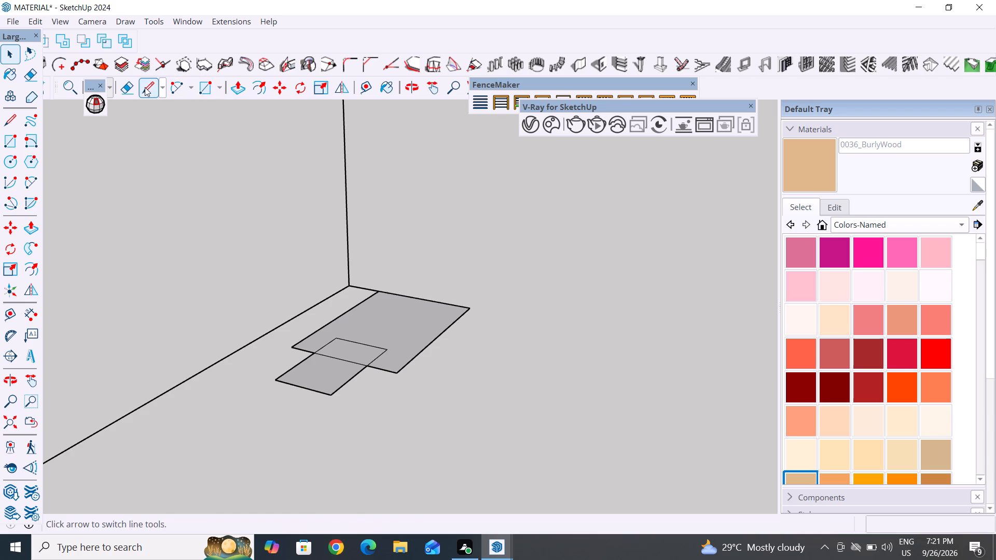
click(135, 87)
scroll(392, 305, up, 1)
drag(378, 369, 355, 362)
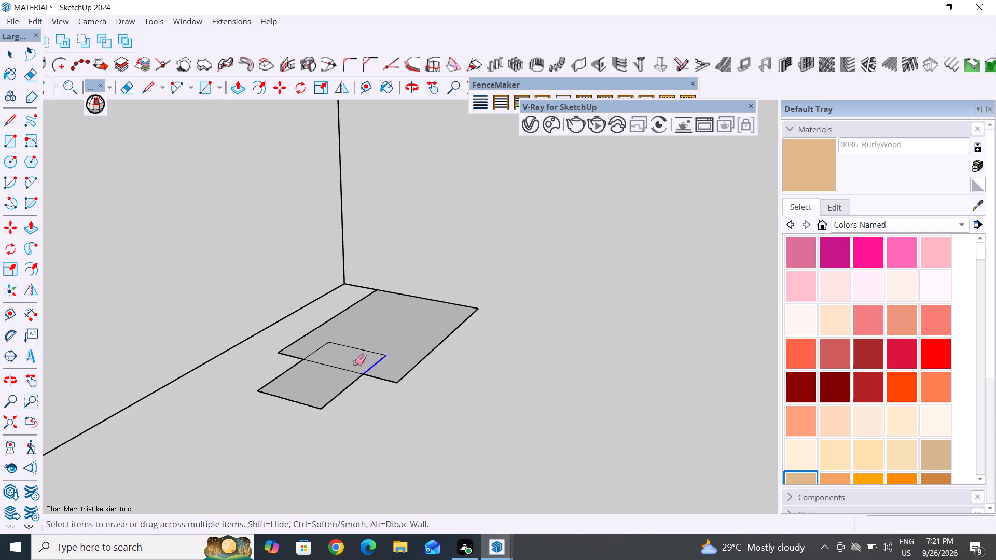
drag(355, 362, 321, 343)
drag(352, 337, 326, 373)
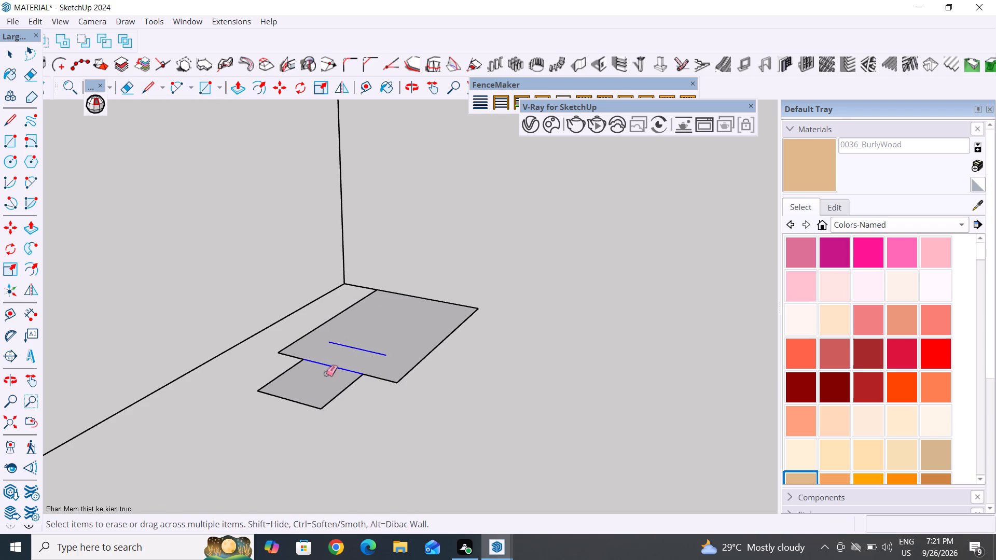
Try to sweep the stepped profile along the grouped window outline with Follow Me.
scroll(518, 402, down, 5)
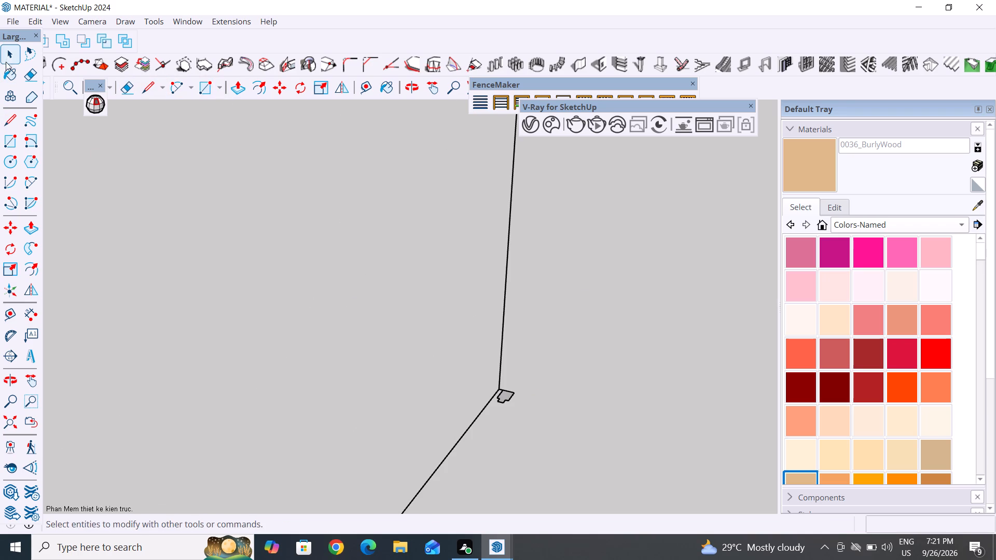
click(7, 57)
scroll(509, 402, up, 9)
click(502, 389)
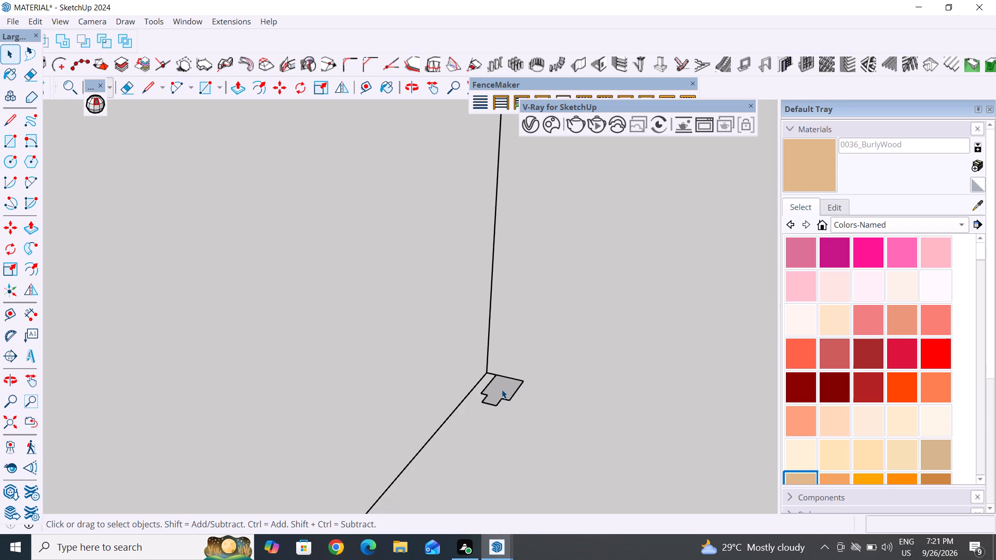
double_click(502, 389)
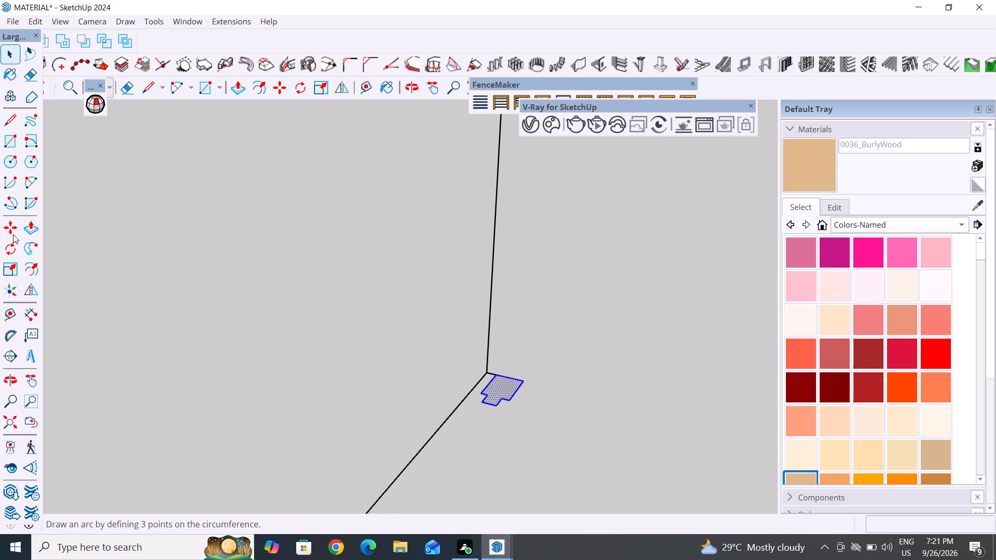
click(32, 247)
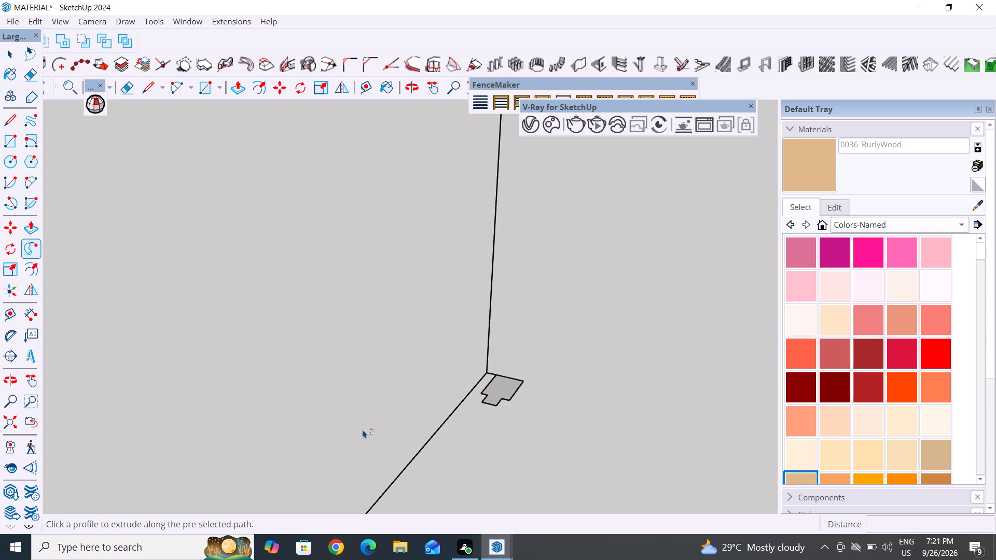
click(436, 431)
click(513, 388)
Make a group from the stepped profile face and its edges.
click(11, 59)
double_click(606, 316)
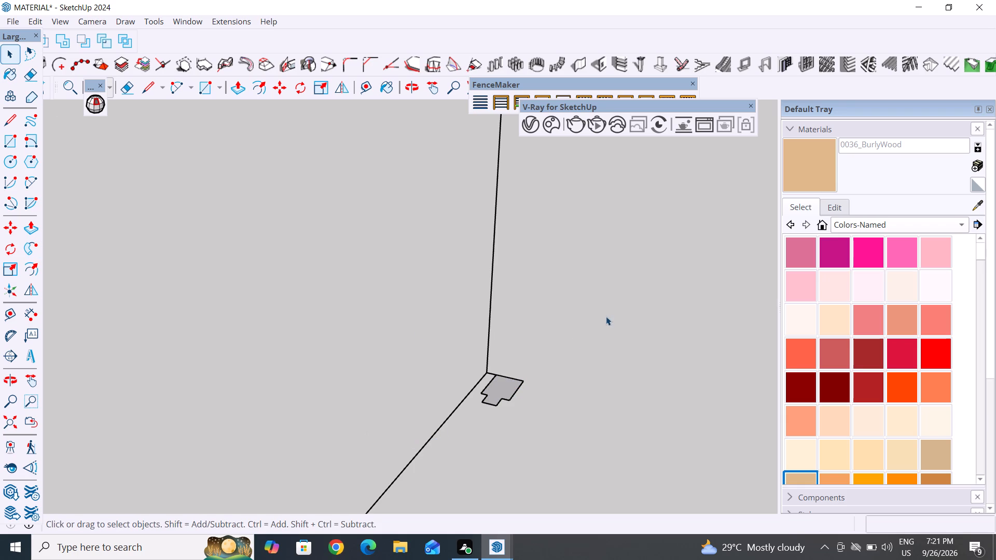
triple_click(507, 398)
right_click(507, 398)
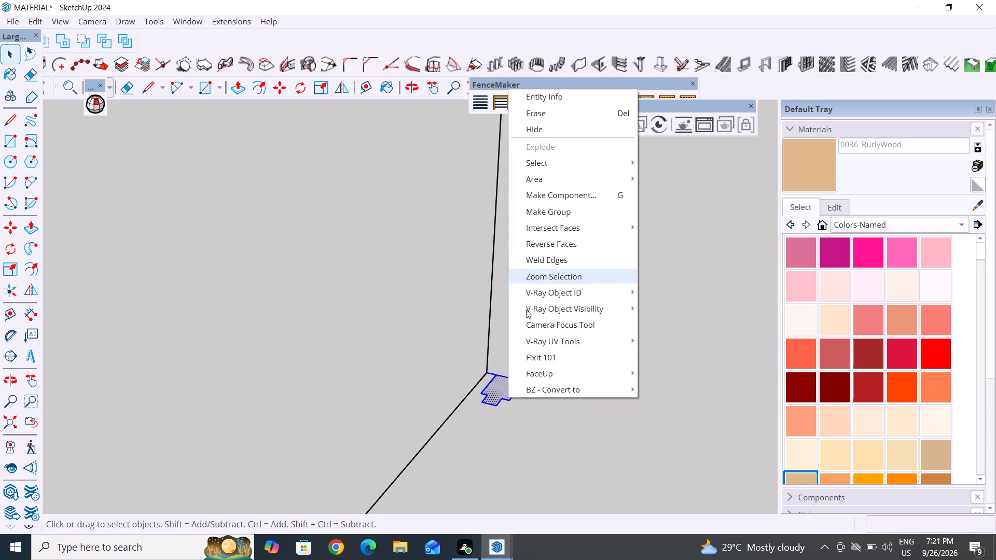
click(532, 456)
scroll(504, 395, up, 10)
double_click(509, 384)
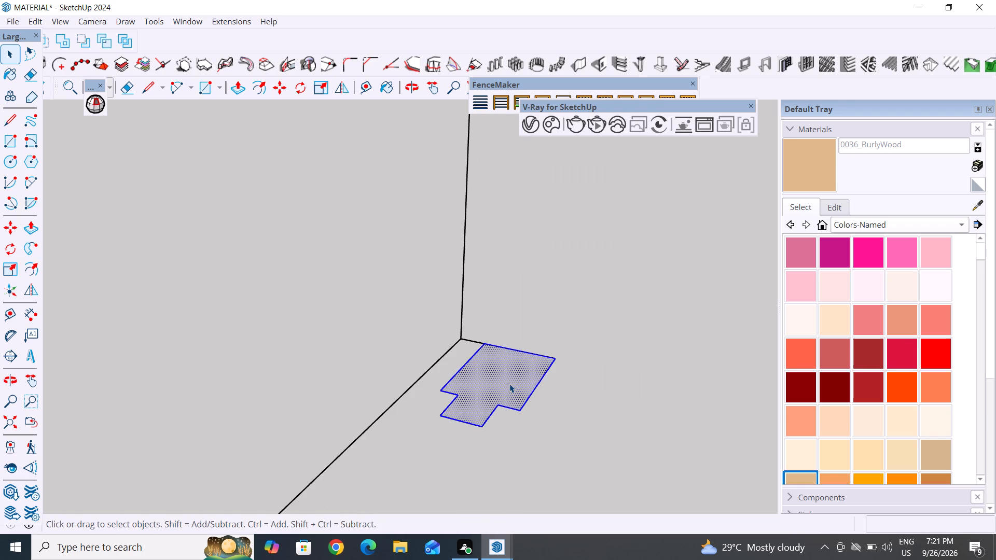
right_click(509, 384)
click(575, 183)
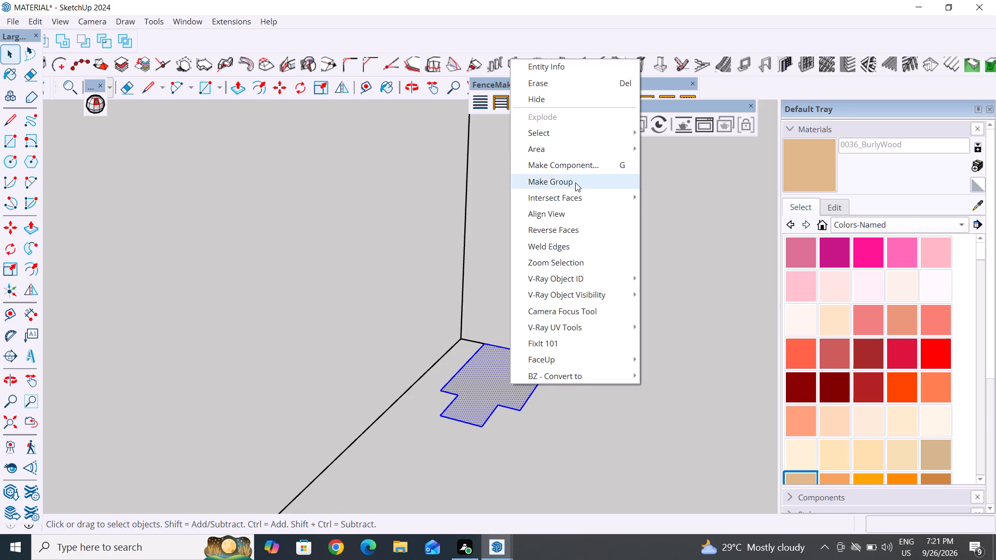
click(334, 281)
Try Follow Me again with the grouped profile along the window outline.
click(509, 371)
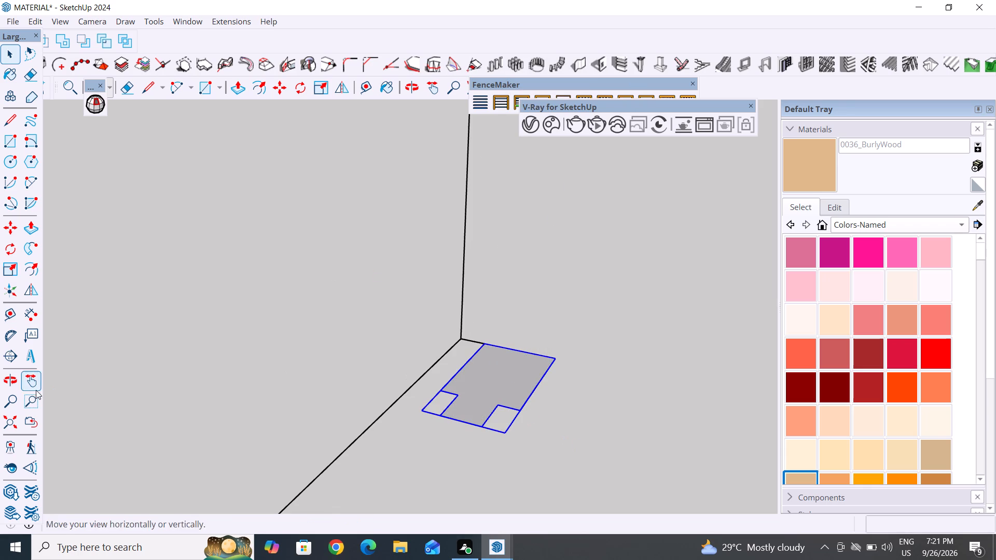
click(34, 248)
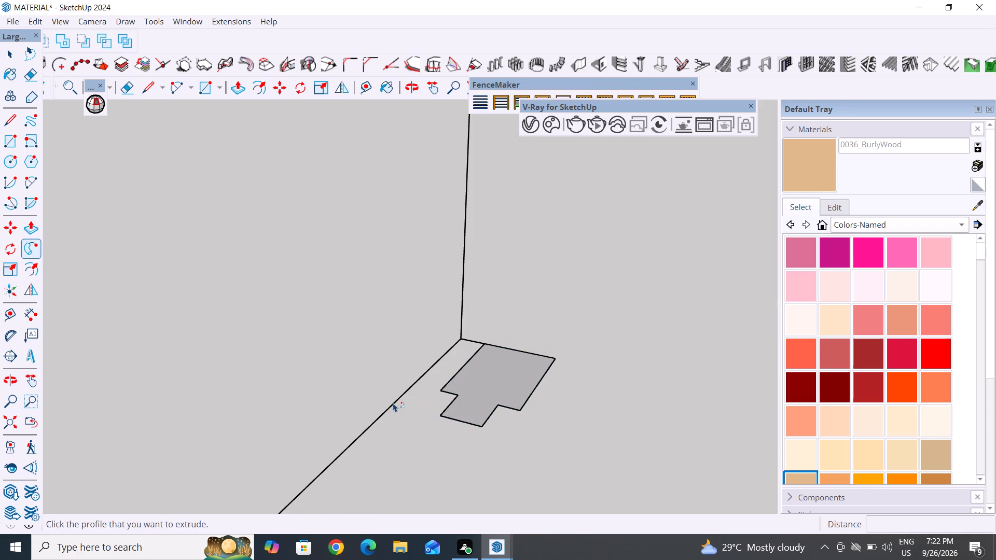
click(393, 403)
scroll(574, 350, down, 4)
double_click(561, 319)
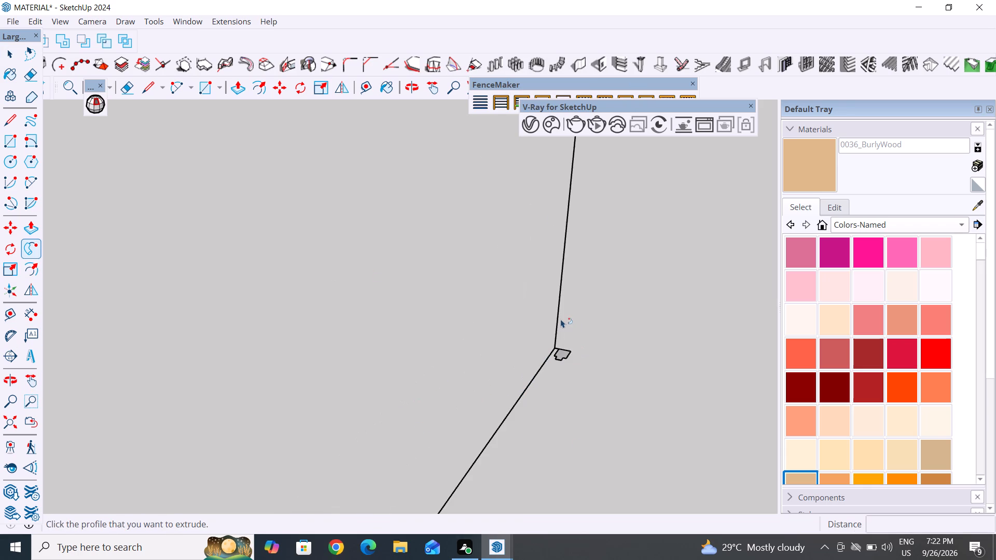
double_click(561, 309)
Explode the group containing the corner window's centre-line outline.
click(11, 49)
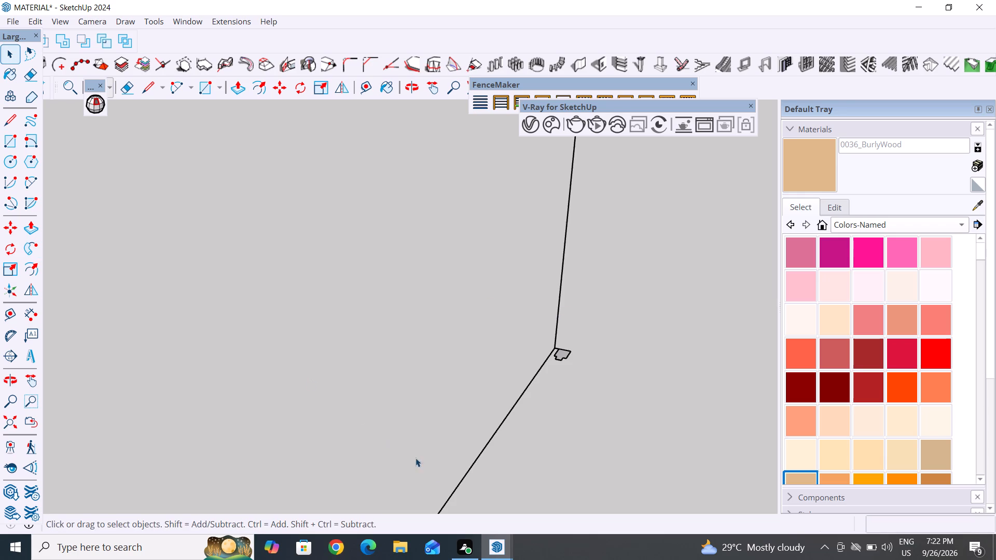
drag(546, 418, 390, 452)
scroll(552, 401, down, 8)
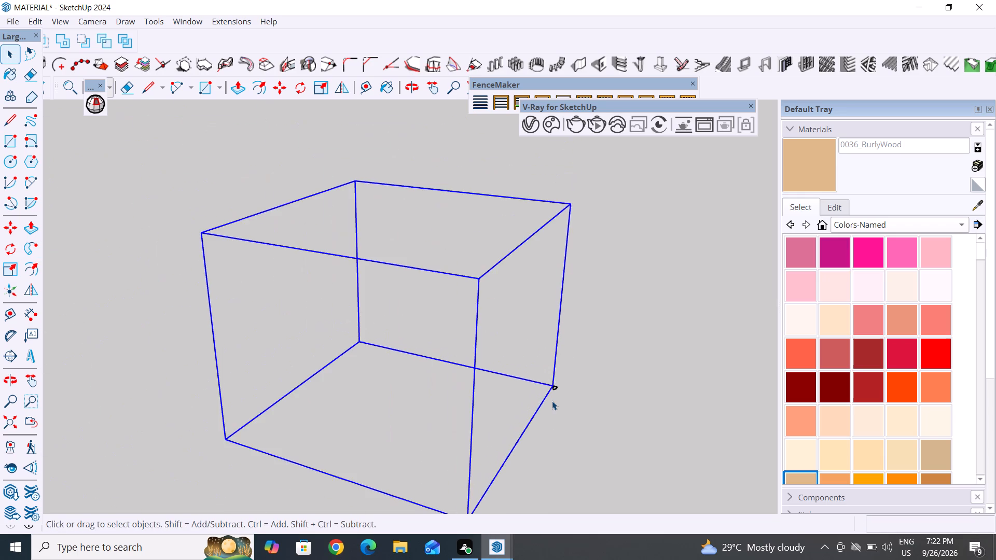
middle_drag(569, 418, 523, 398)
click(685, 390)
click(518, 434)
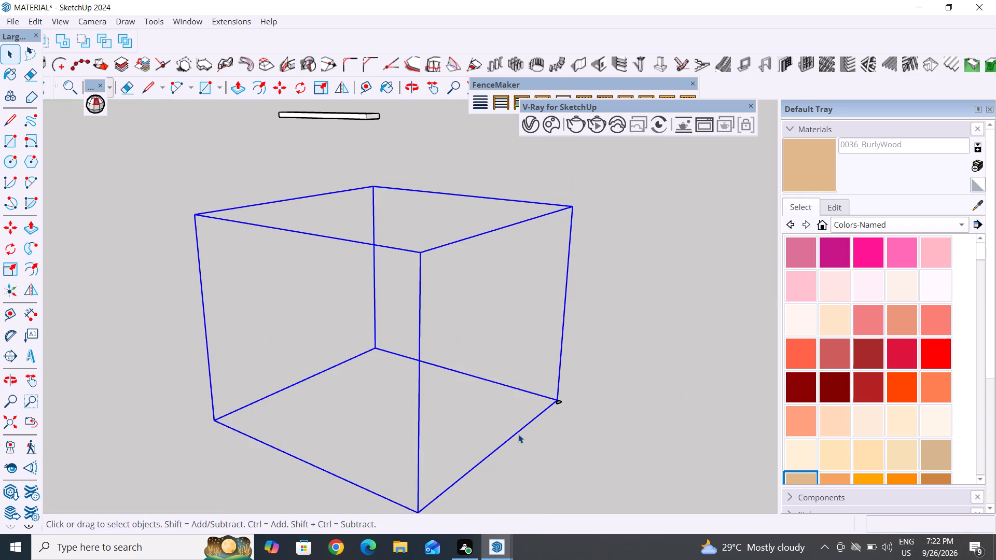
right_click(517, 431)
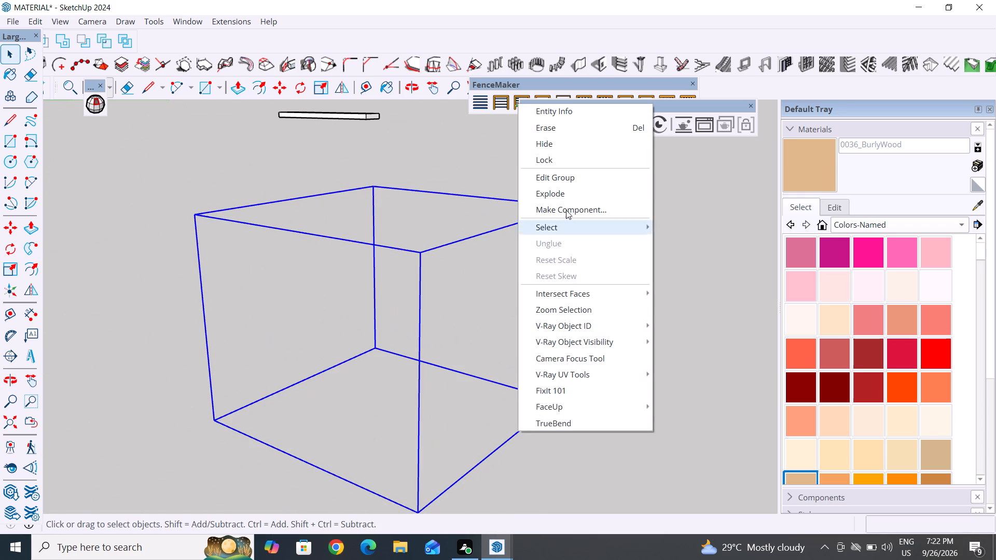
click(562, 196)
Weld the window outline's selected edges into one continuous path.
right_click(493, 452)
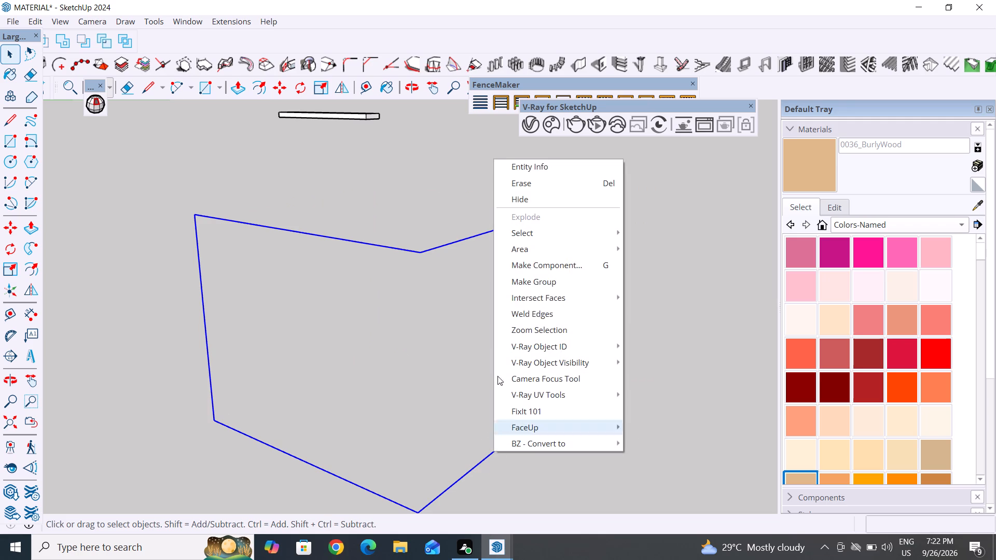
click(525, 312)
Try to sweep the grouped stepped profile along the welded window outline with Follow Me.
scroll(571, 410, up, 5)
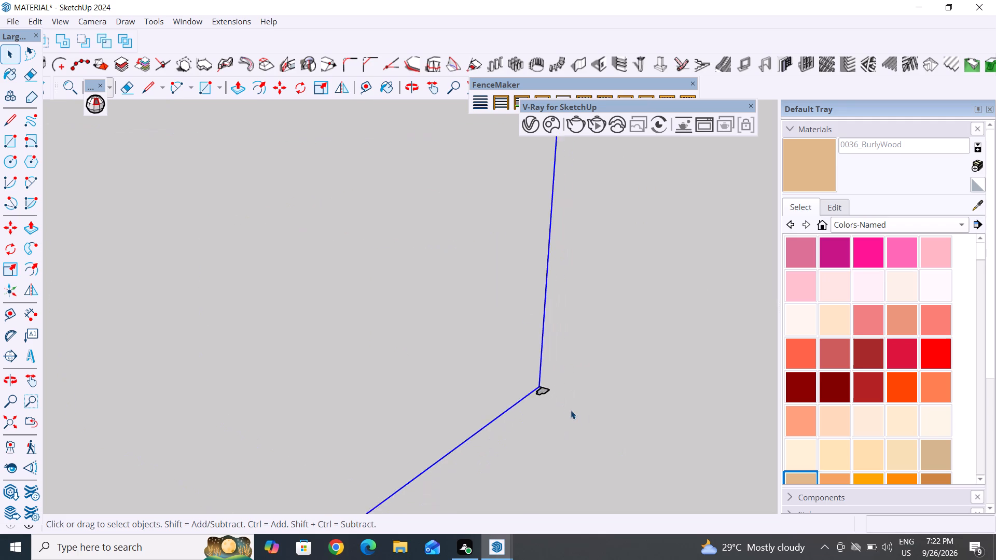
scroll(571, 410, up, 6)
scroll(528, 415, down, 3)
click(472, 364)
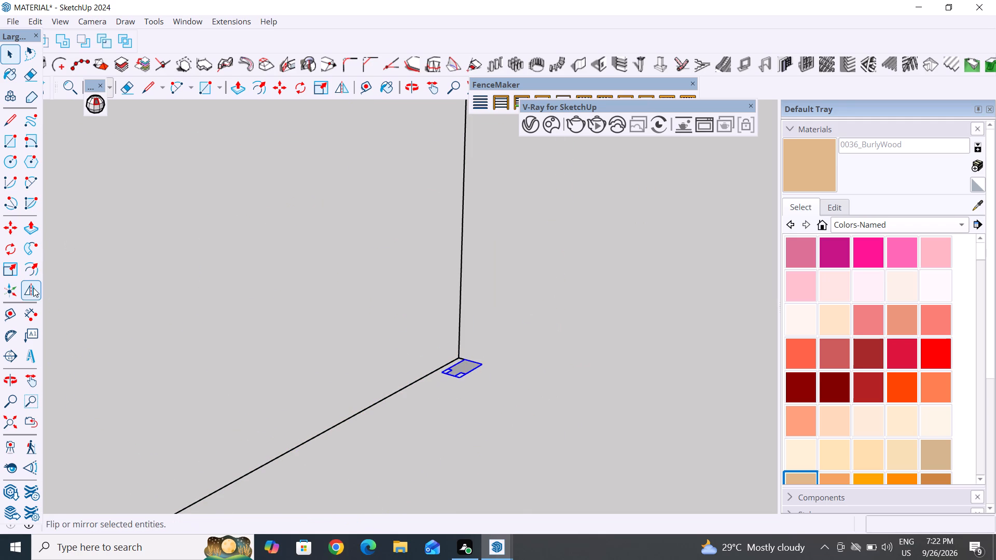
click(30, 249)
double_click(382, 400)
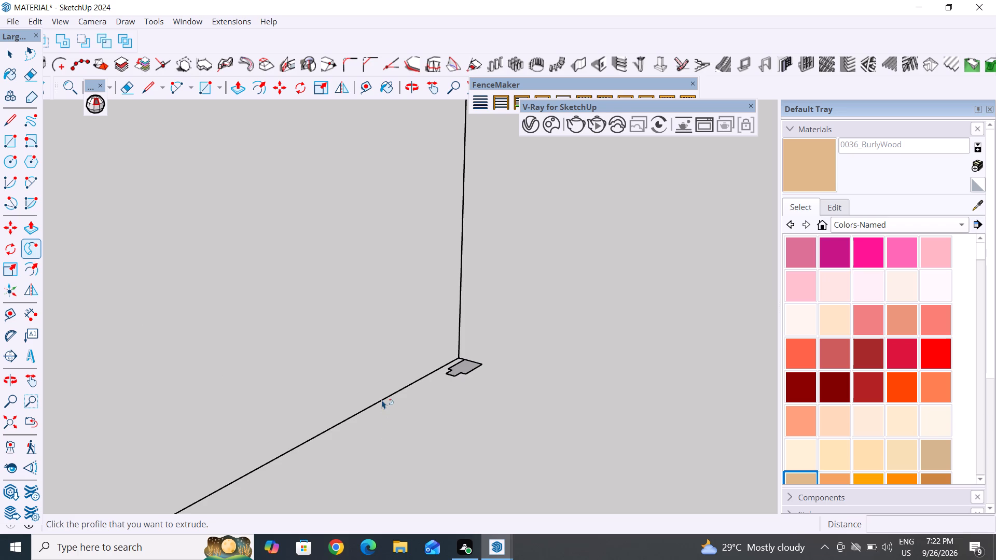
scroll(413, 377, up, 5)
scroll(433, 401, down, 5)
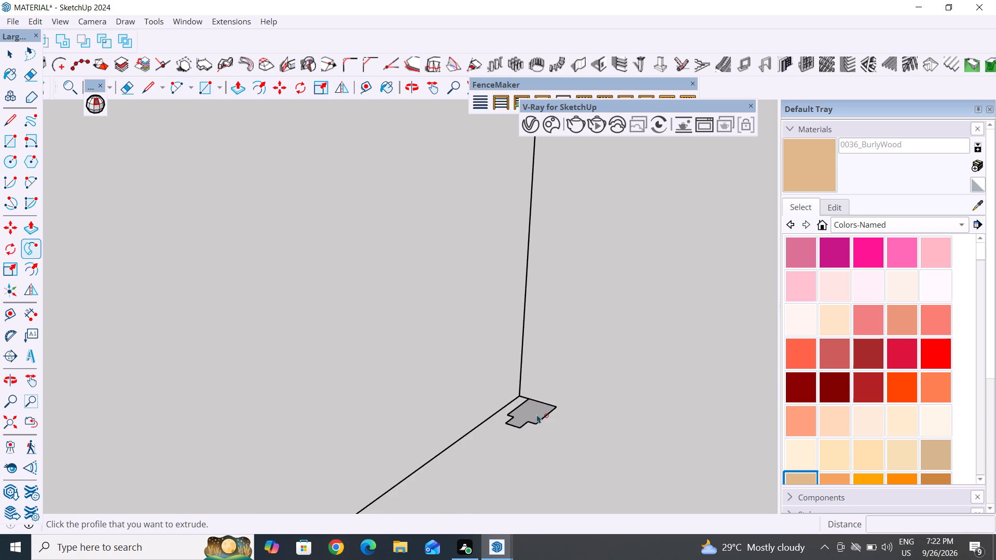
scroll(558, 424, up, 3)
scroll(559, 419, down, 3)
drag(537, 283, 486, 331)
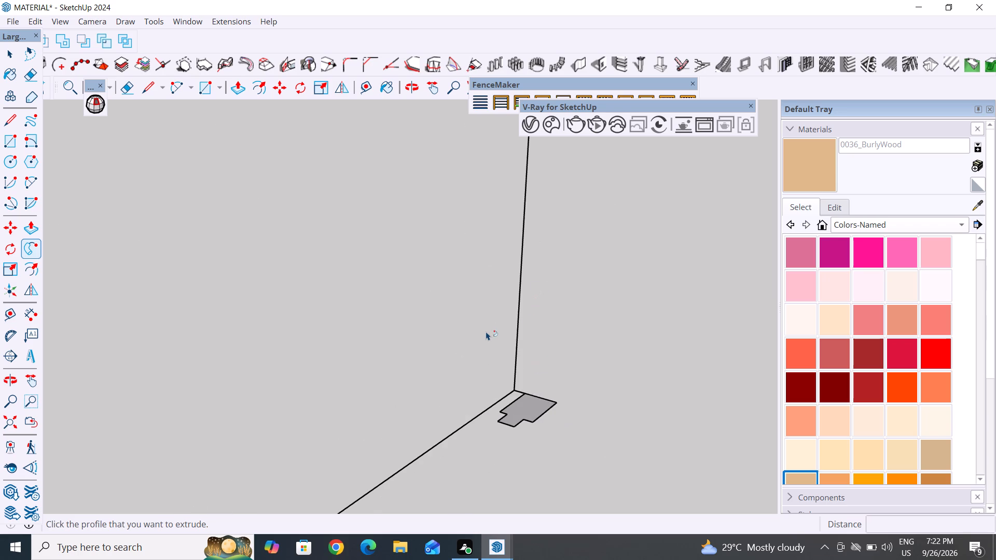
Delete the short edge joining the window outline's corner to the stepped profile.
click(16, 57)
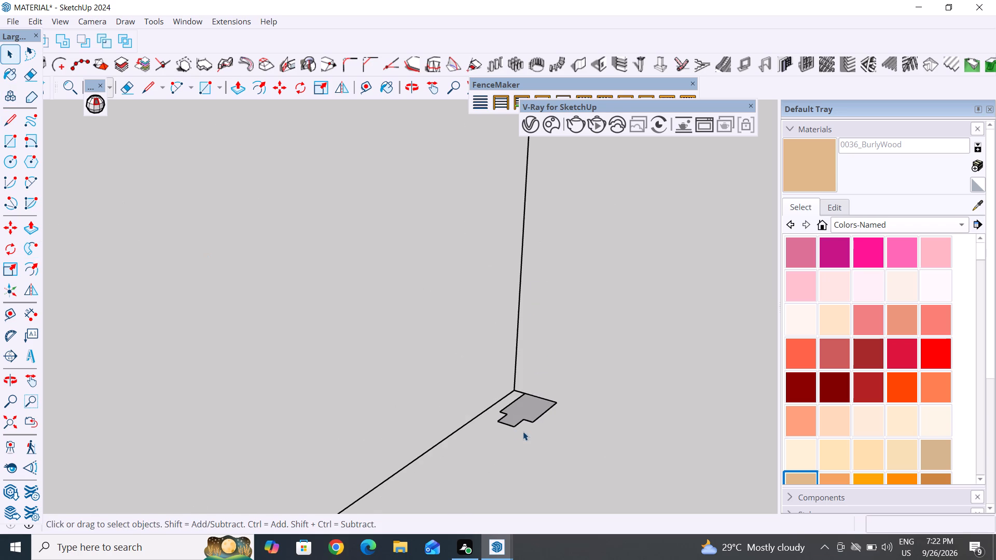
scroll(522, 433, up, 4)
scroll(513, 447, down, 5)
middle_drag(477, 482, 490, 486)
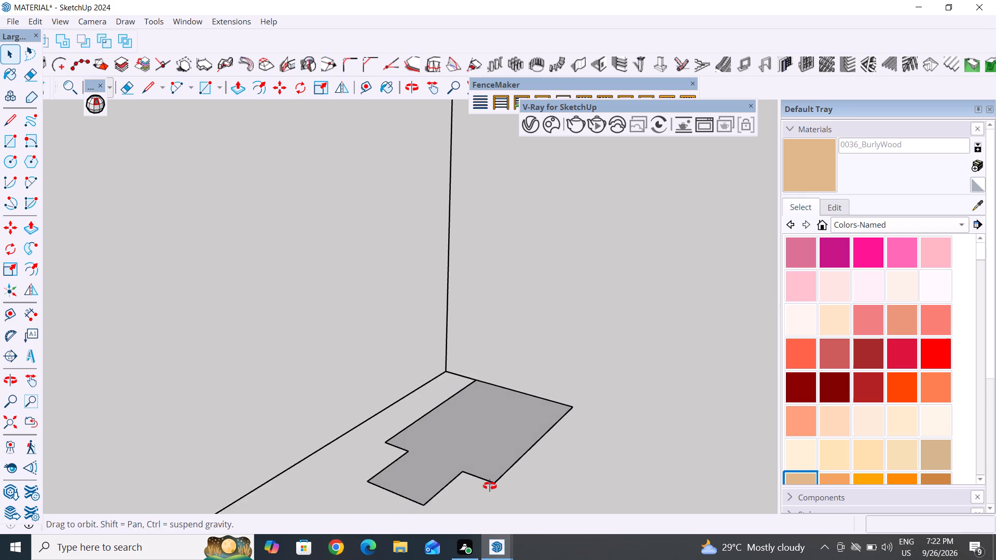
middle_drag(490, 486, 537, 489)
click(492, 415)
click(459, 372)
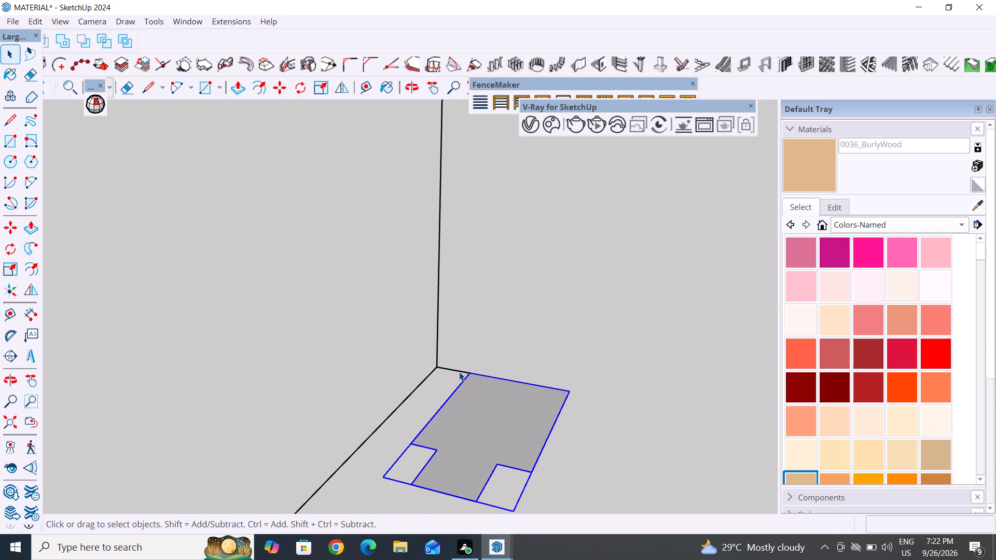
key(Delete)
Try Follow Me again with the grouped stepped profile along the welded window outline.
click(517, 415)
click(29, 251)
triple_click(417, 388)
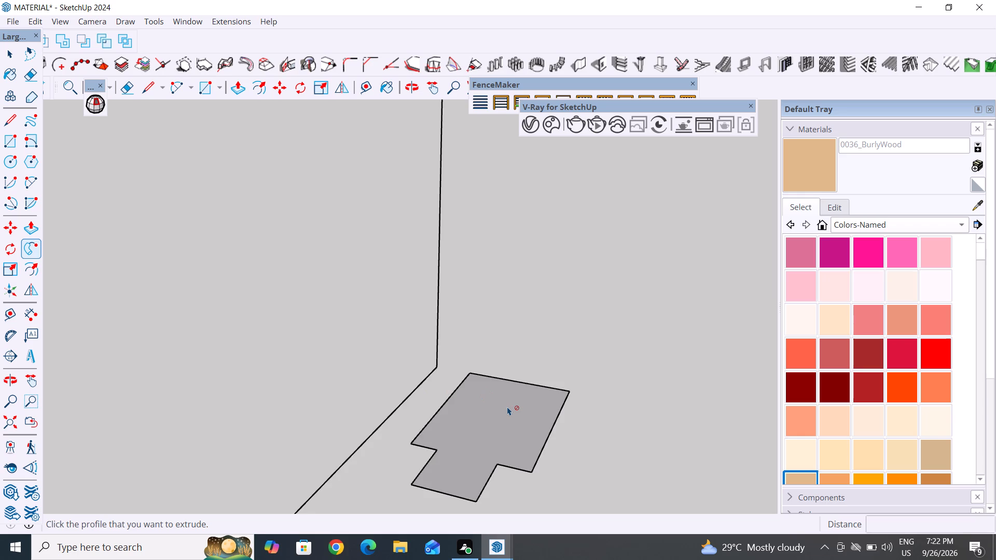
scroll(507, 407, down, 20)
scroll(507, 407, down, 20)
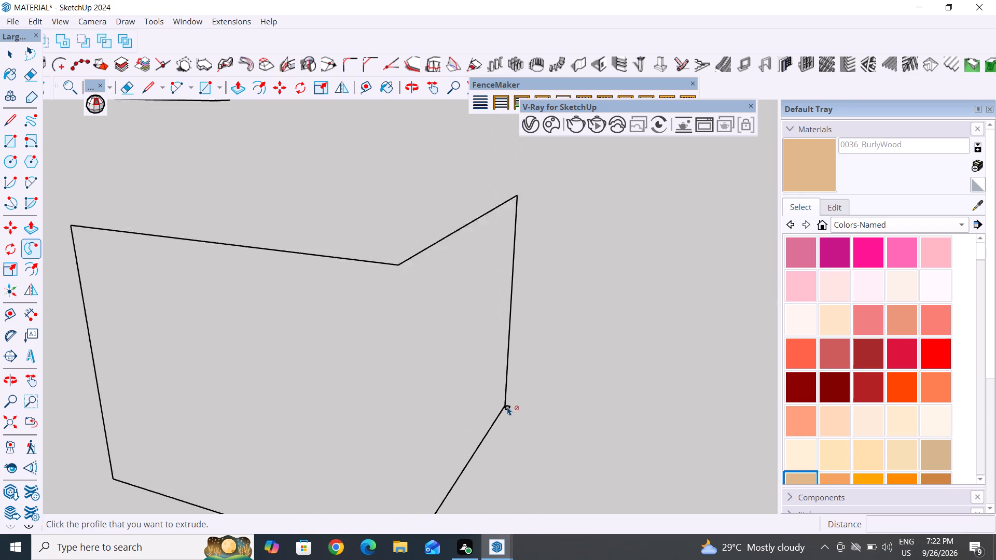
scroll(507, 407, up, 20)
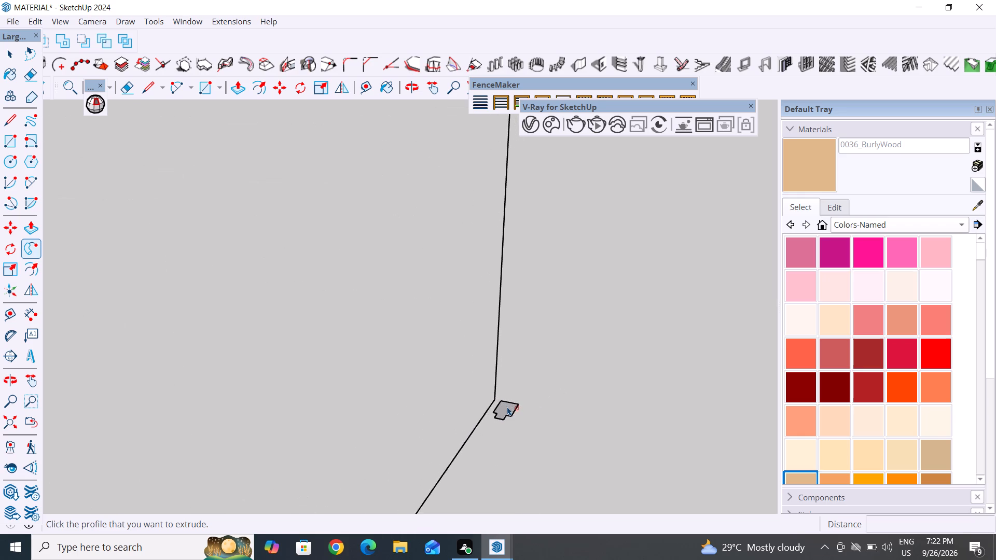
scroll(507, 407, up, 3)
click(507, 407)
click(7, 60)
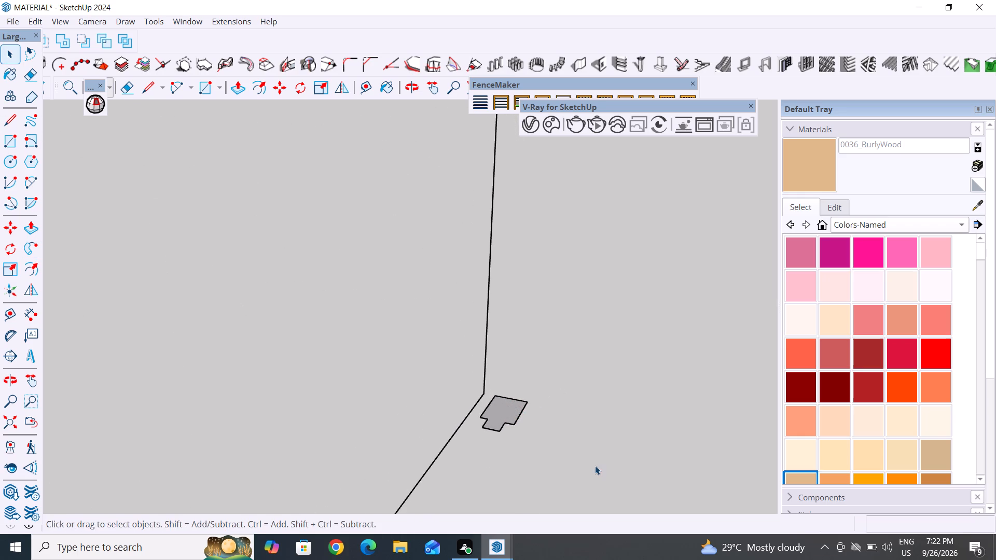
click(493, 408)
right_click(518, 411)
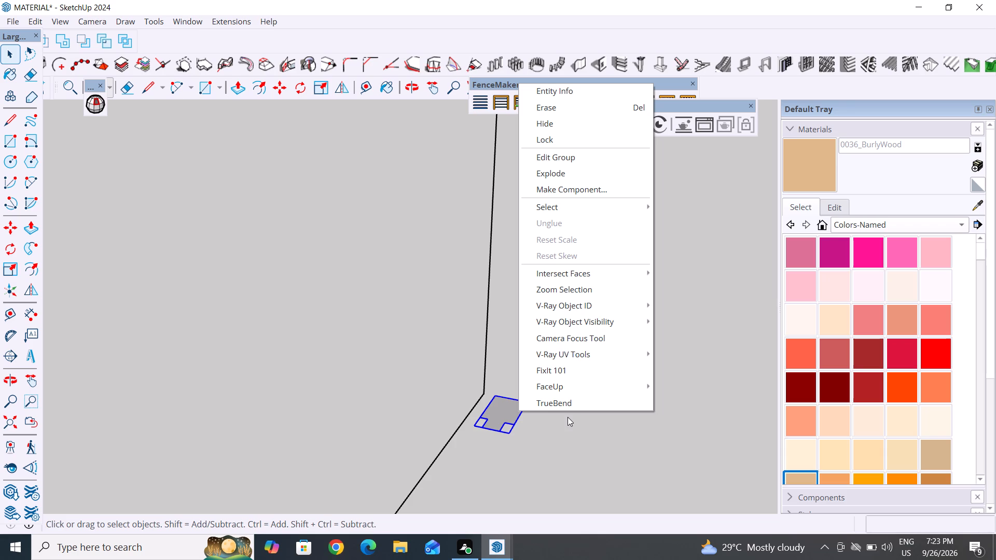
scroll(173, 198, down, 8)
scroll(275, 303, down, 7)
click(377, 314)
Draw a closed four-sided upright test outline beside the window outline, with a far vertical edge about 5' 9" high.
scroll(342, 272, down, 11)
middle_drag(461, 334, 472, 380)
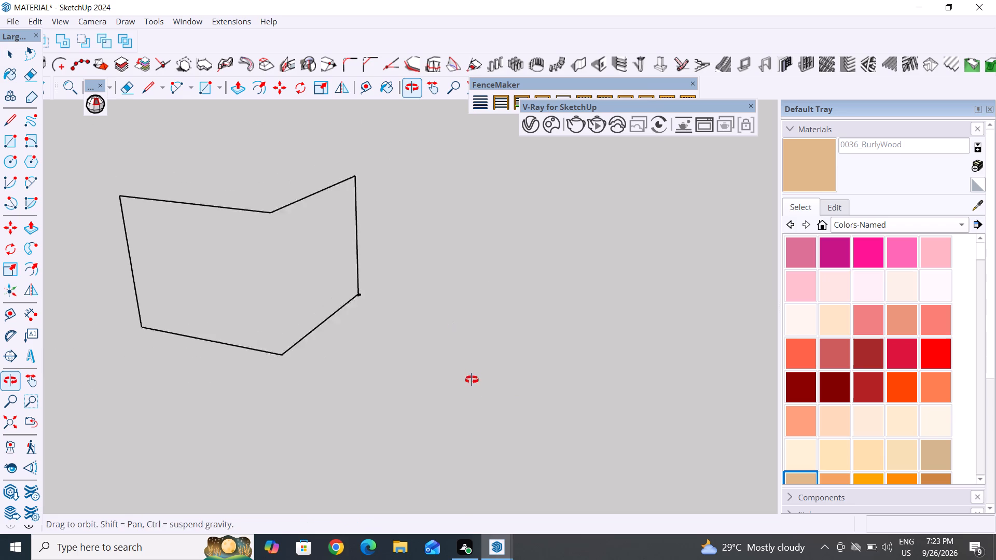
middle_drag(472, 380, 469, 381)
scroll(342, 345, up, 1)
scroll(479, 328, down, 3)
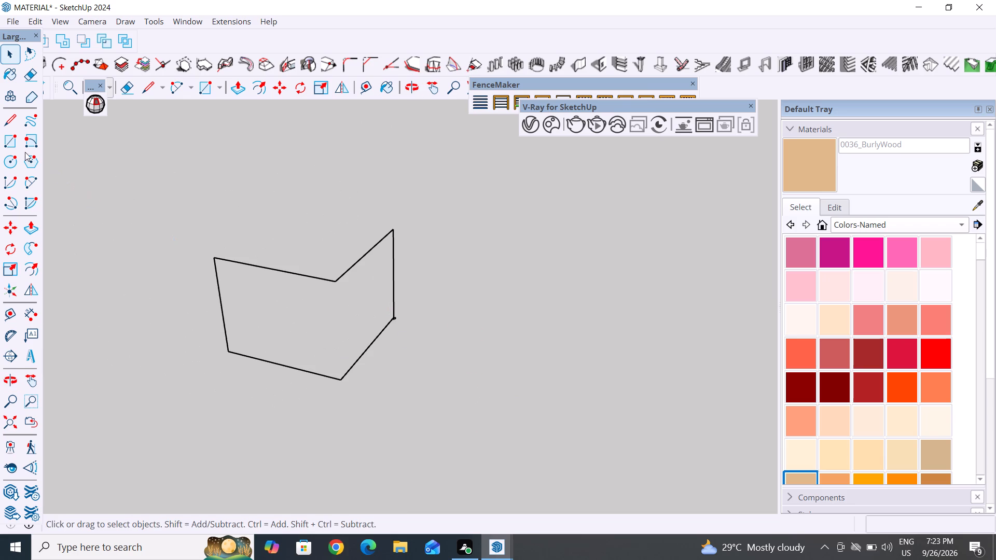
click(9, 127)
click(430, 426)
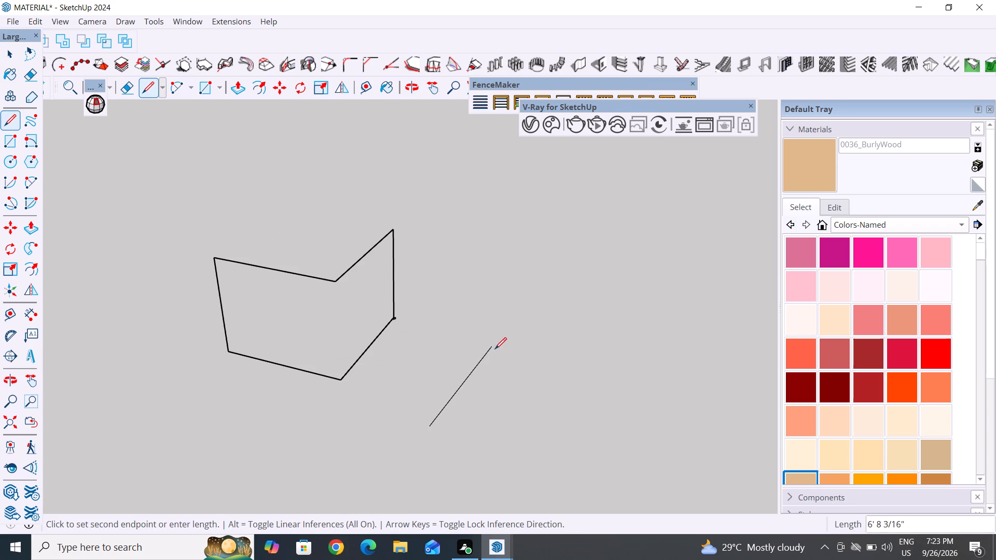
click(501, 342)
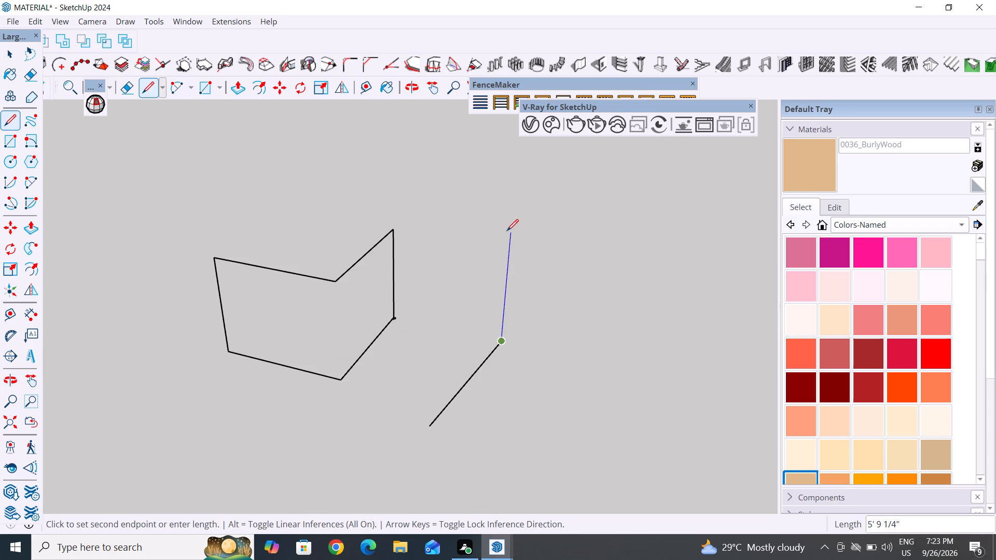
click(507, 231)
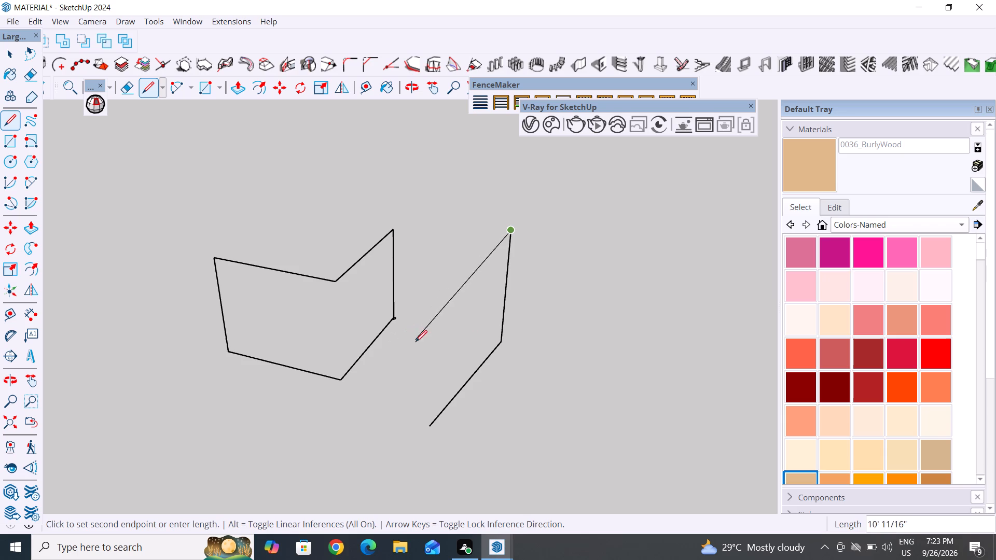
click(423, 316)
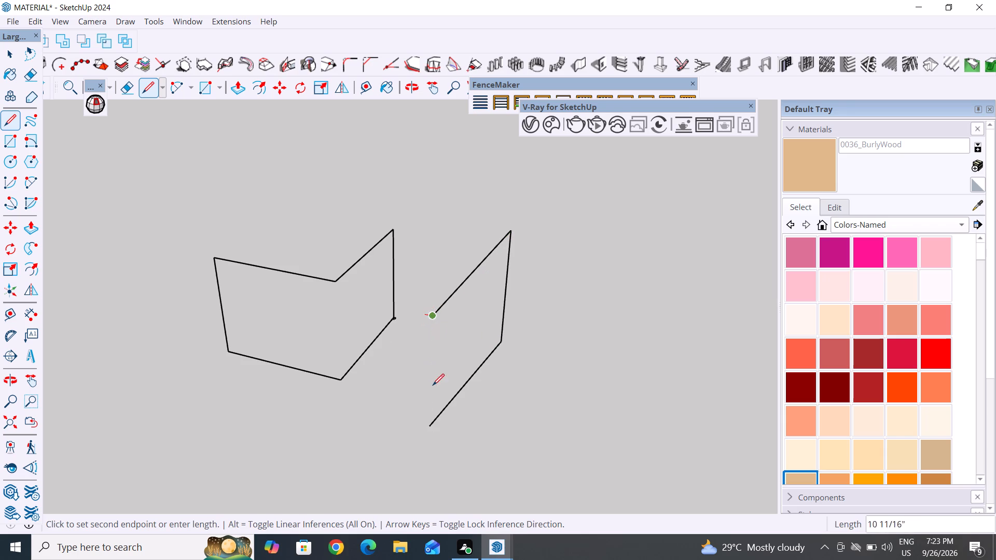
click(433, 426)
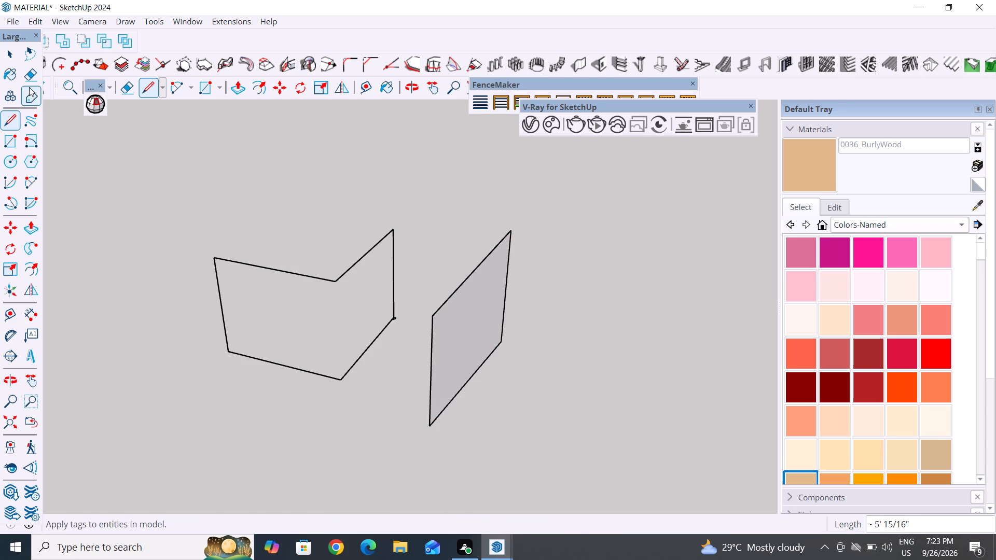
Delete the face inside the four-sided test outline, keeping its edges.
click(11, 62)
click(466, 341)
key(Delete)
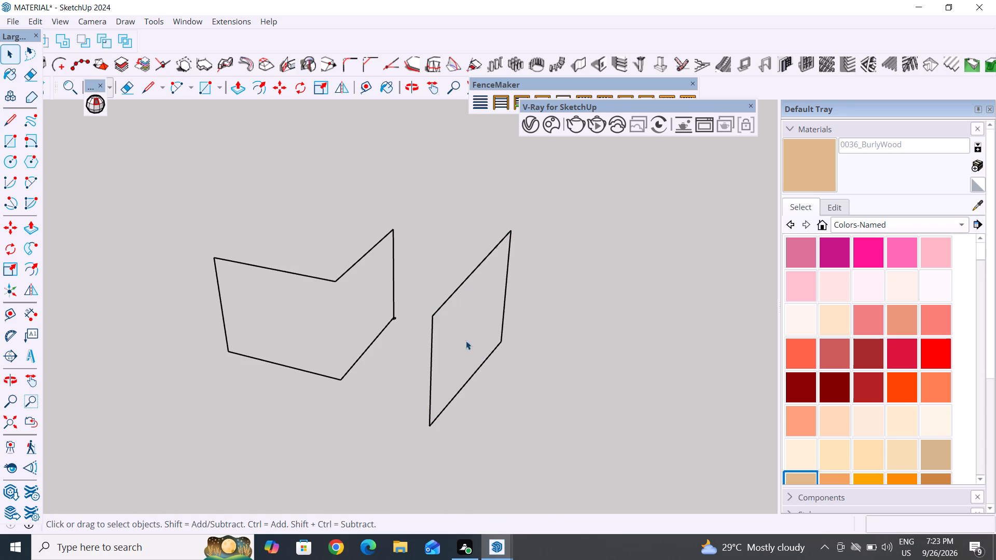
Weld the four edges of the test outline into one continuous path.
scroll(501, 356, up, 1)
drag(544, 188, 408, 396)
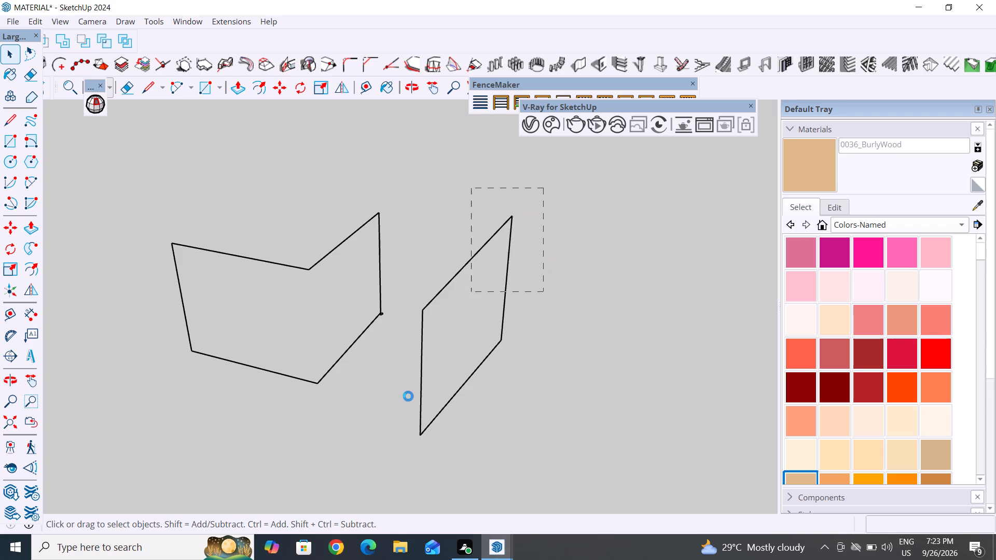
drag(408, 396, 411, 451)
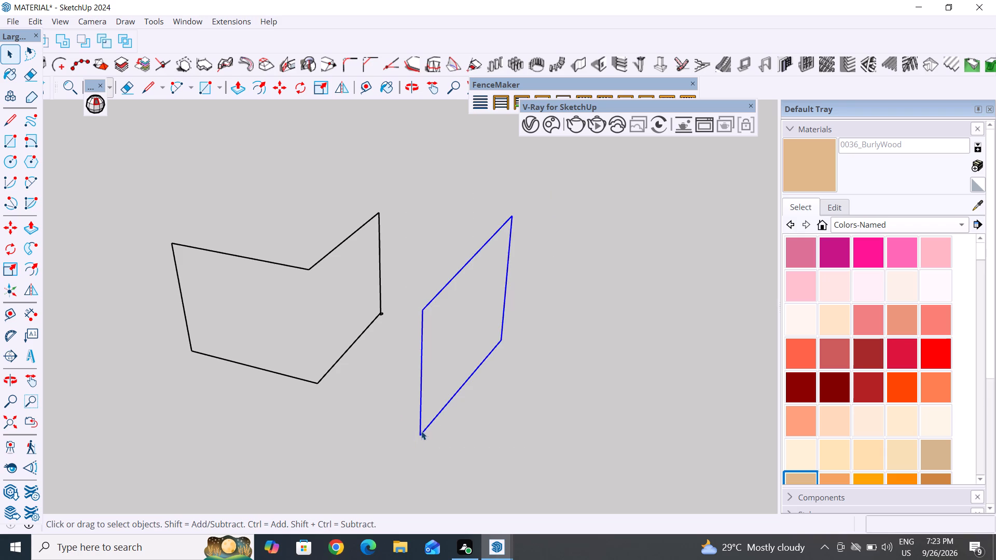
right_click(421, 431)
click(475, 297)
Draw two overlapping horizontal rectangles beside the test outline's lower far corner, the smaller one about 6" by 2 3/16".
click(9, 141)
scroll(504, 360, up, 10)
click(505, 315)
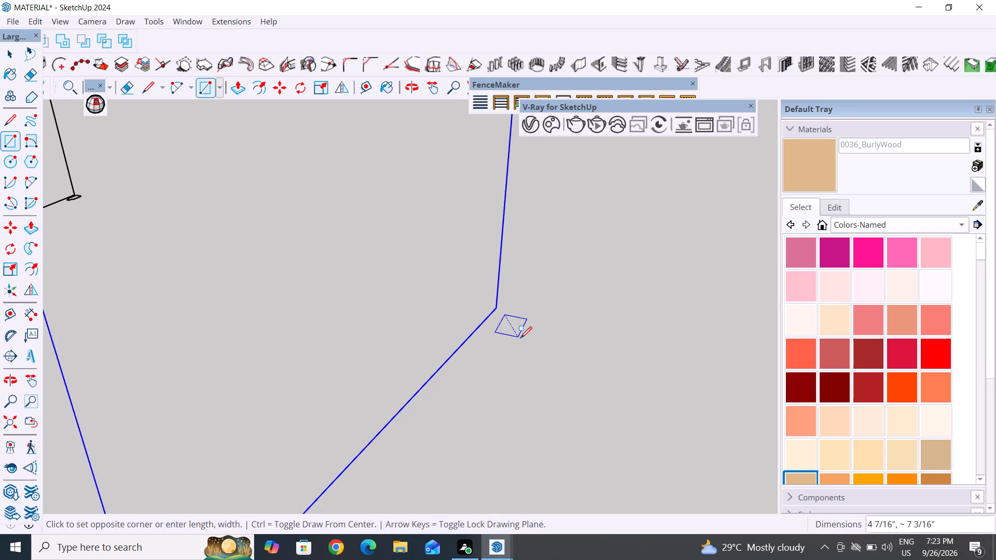
click(523, 341)
click(508, 329)
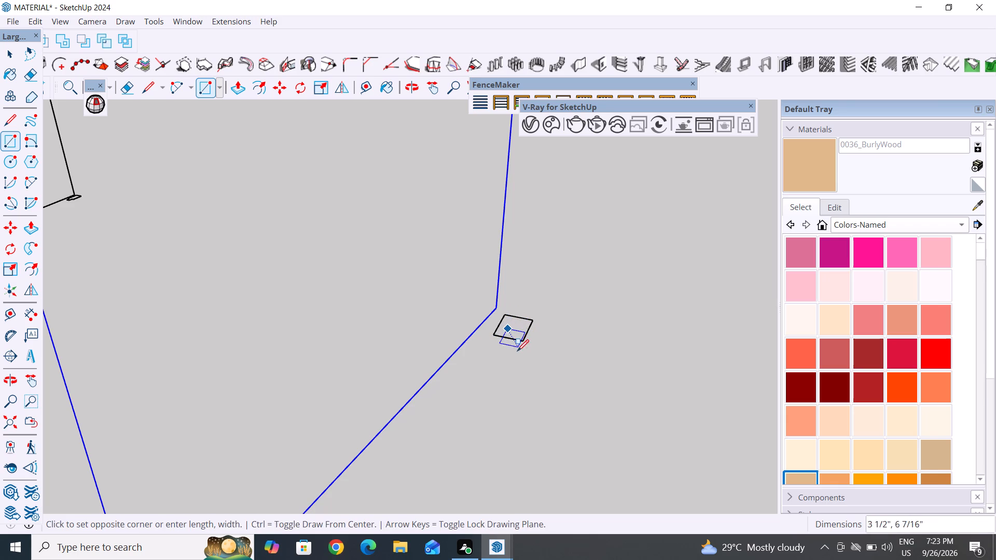
scroll(514, 348, up, 7)
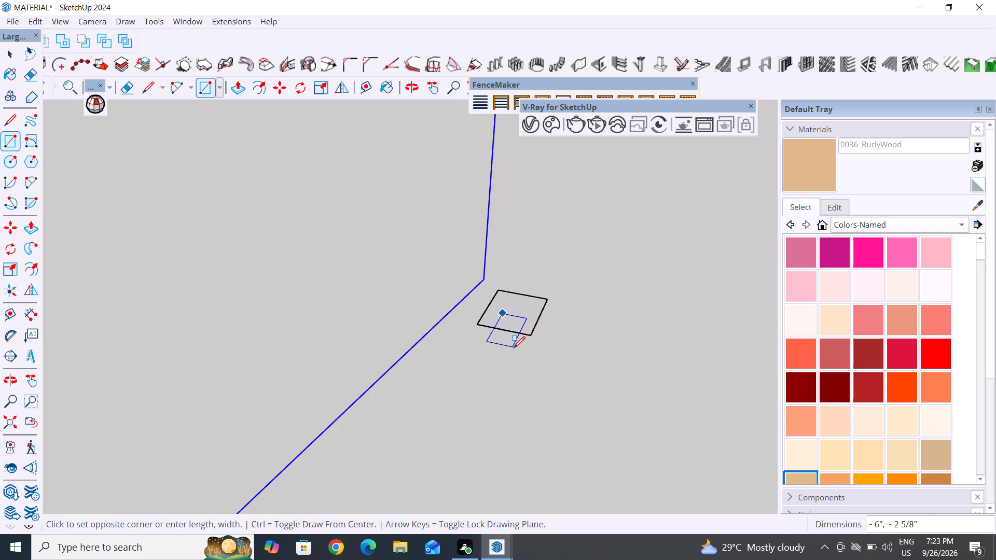
click(508, 346)
click(11, 50)
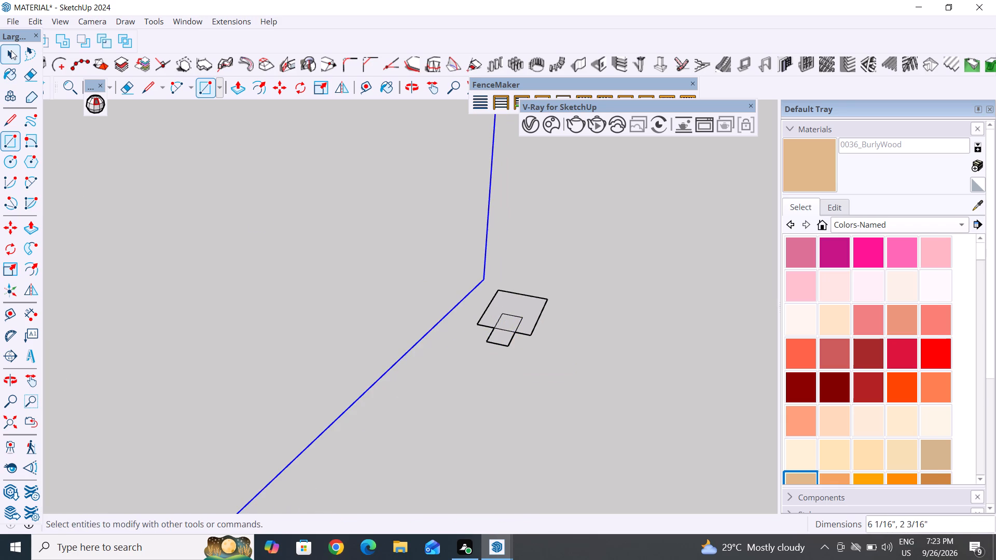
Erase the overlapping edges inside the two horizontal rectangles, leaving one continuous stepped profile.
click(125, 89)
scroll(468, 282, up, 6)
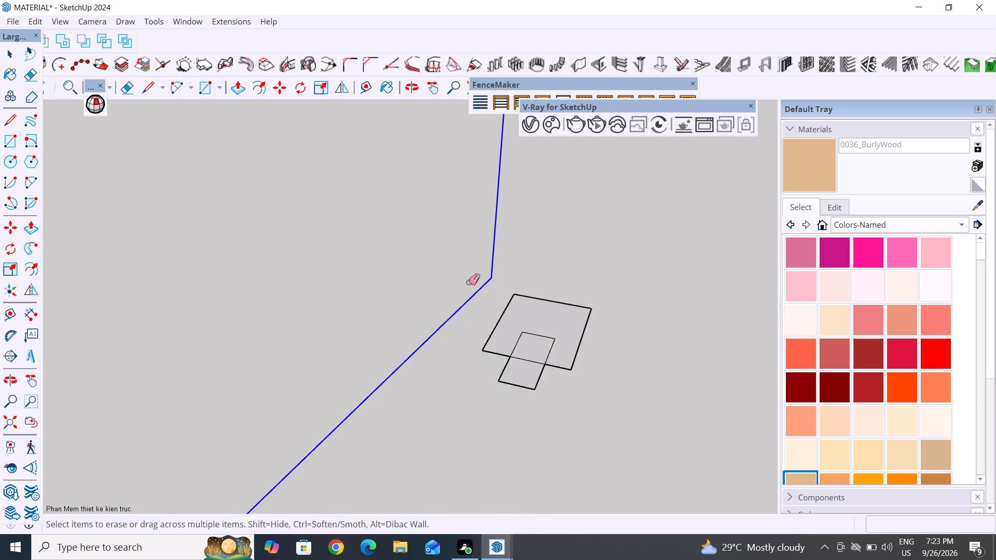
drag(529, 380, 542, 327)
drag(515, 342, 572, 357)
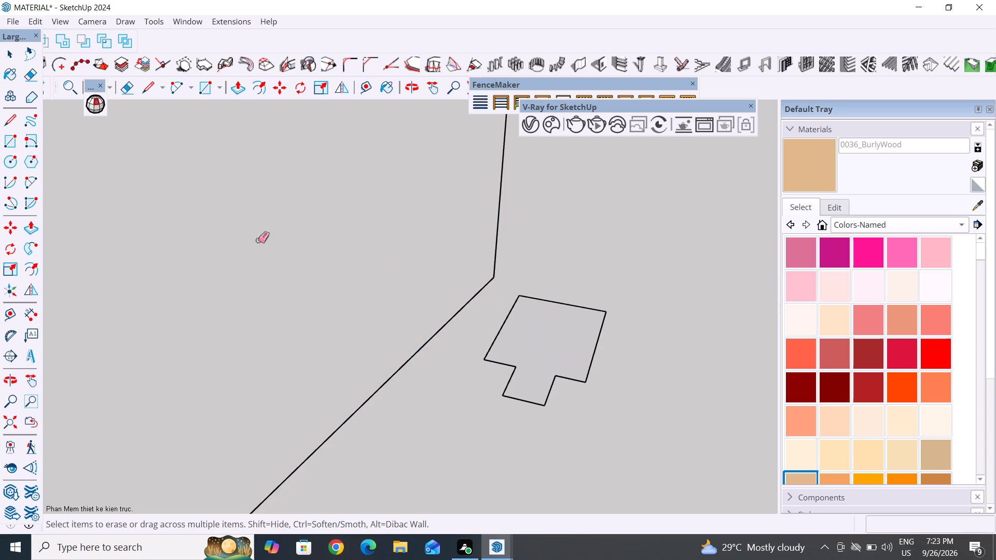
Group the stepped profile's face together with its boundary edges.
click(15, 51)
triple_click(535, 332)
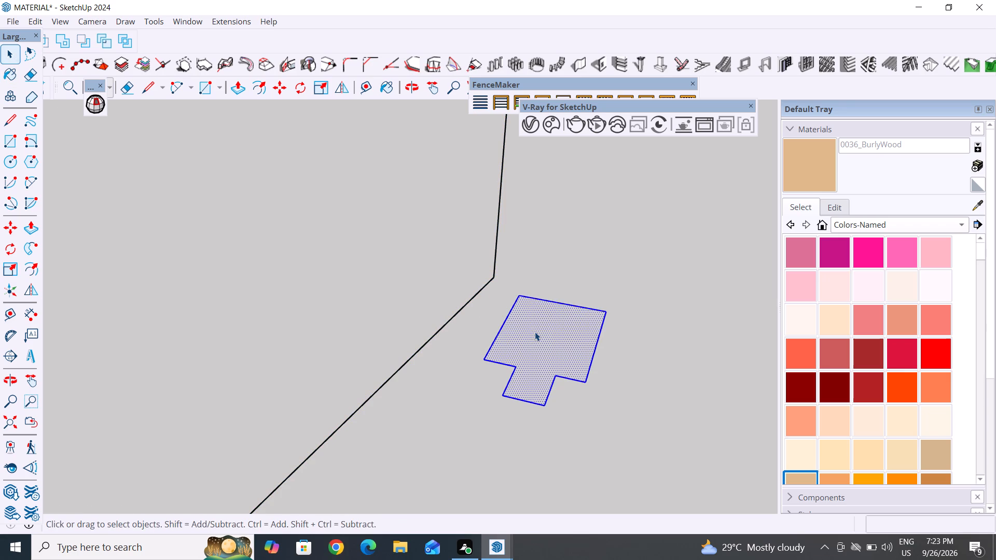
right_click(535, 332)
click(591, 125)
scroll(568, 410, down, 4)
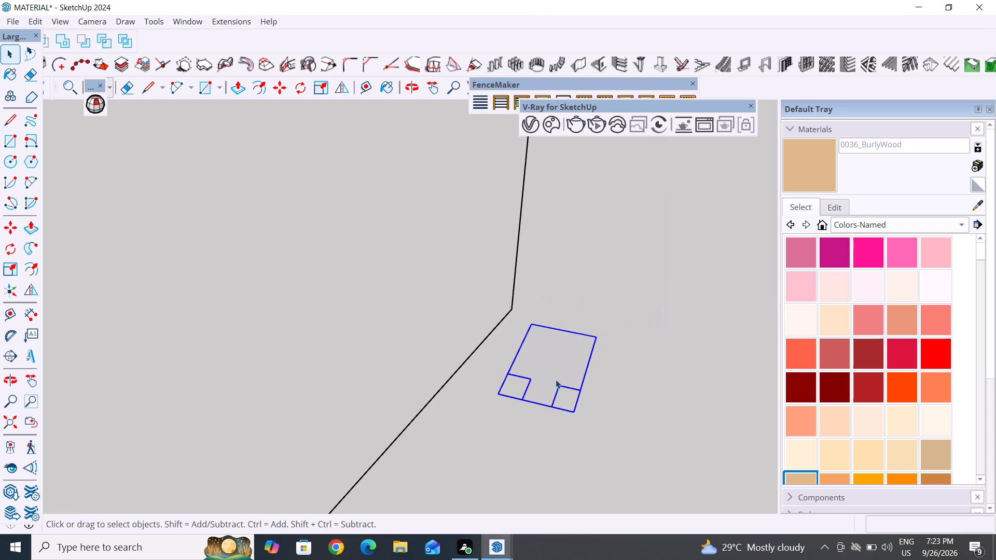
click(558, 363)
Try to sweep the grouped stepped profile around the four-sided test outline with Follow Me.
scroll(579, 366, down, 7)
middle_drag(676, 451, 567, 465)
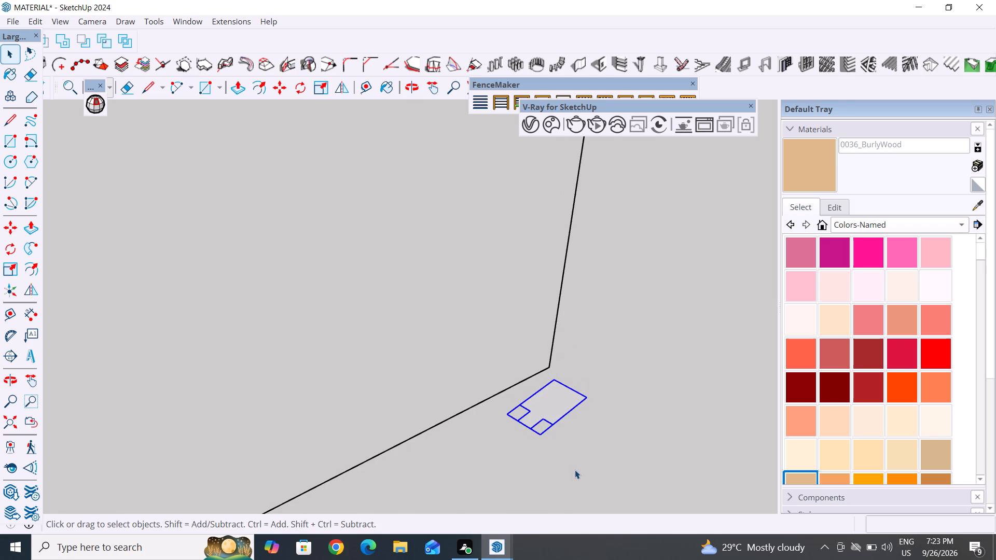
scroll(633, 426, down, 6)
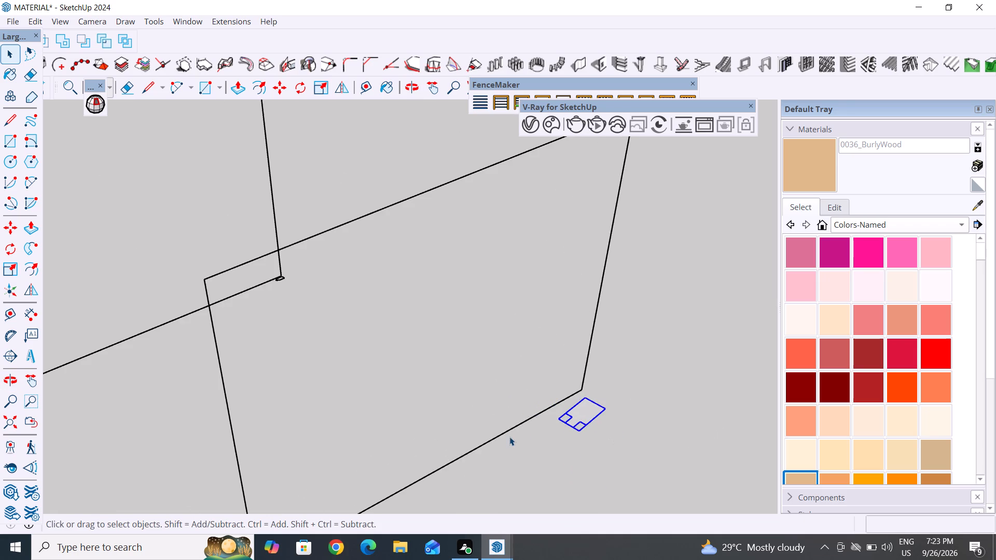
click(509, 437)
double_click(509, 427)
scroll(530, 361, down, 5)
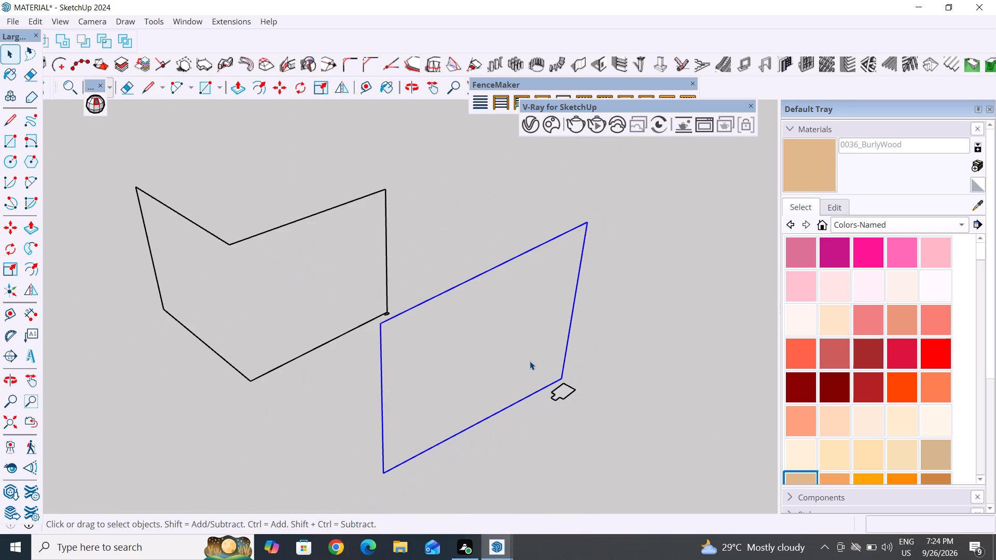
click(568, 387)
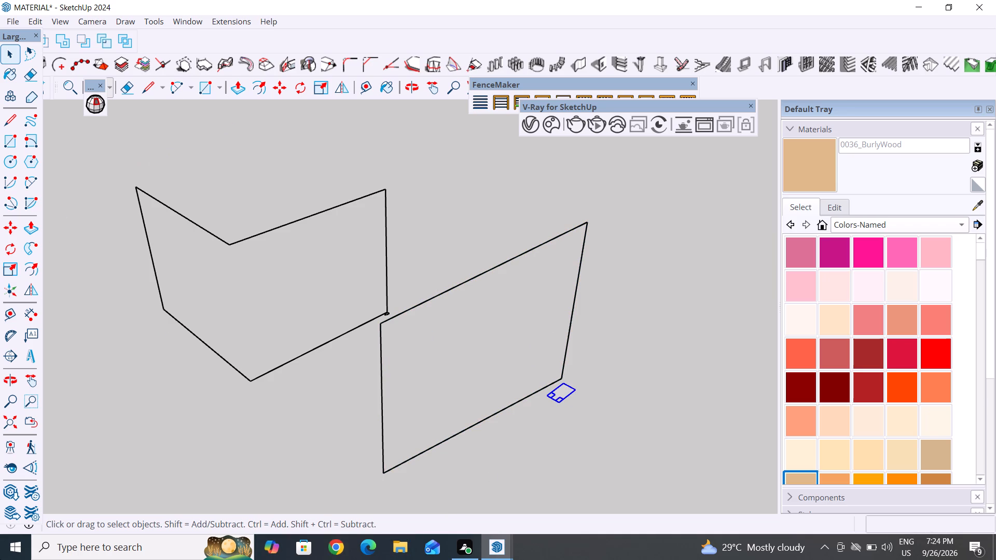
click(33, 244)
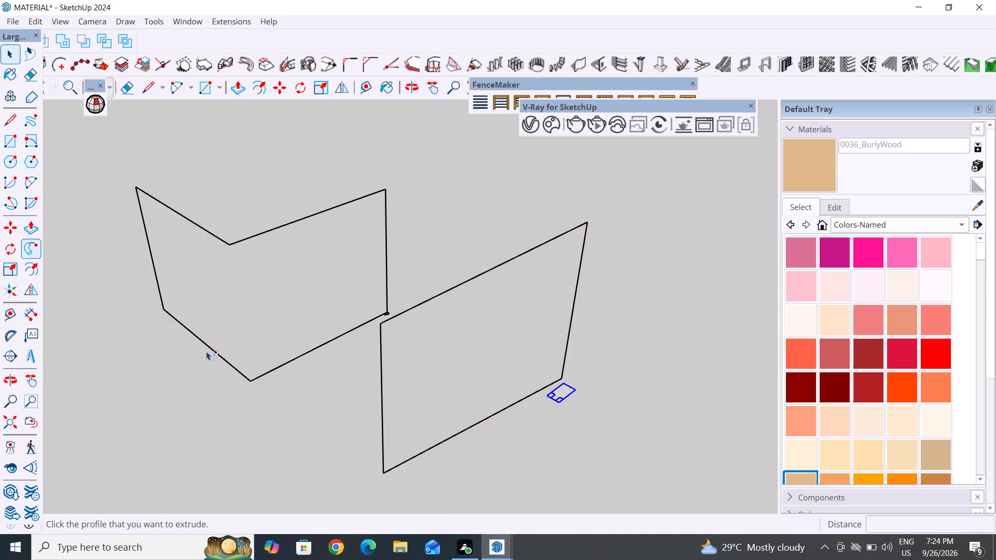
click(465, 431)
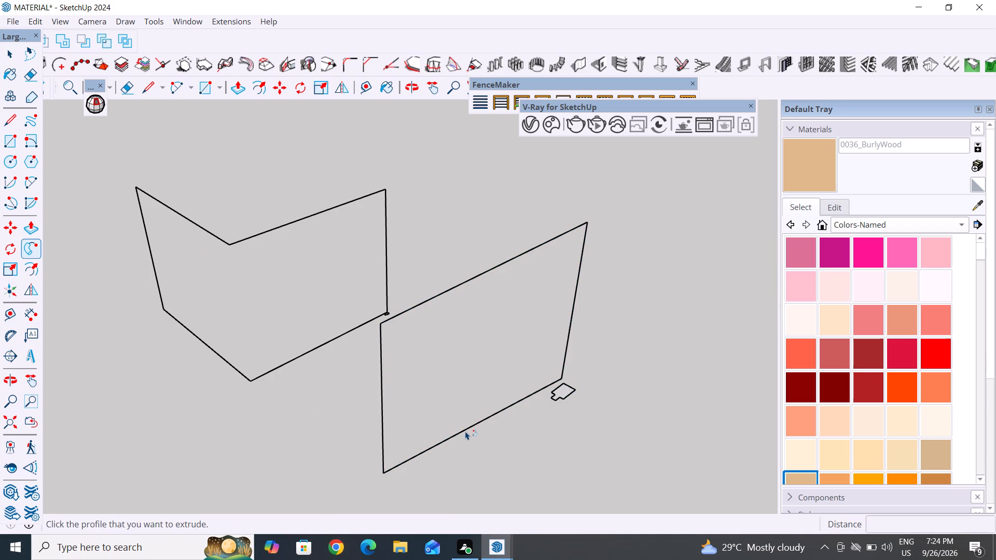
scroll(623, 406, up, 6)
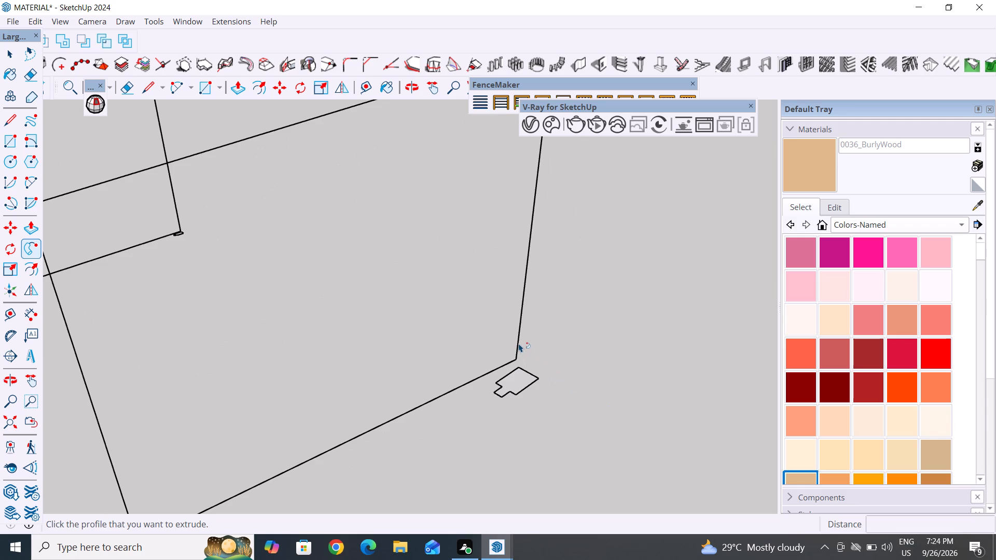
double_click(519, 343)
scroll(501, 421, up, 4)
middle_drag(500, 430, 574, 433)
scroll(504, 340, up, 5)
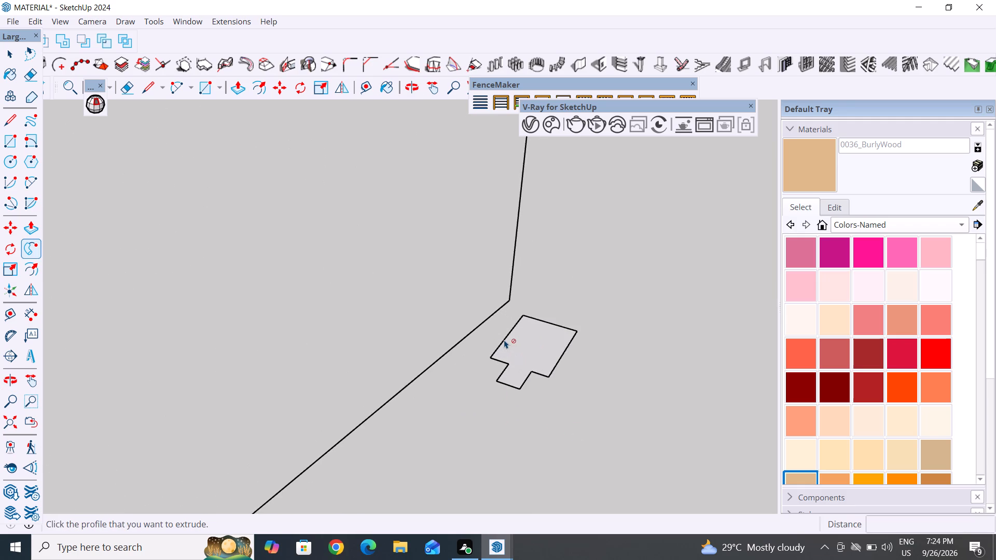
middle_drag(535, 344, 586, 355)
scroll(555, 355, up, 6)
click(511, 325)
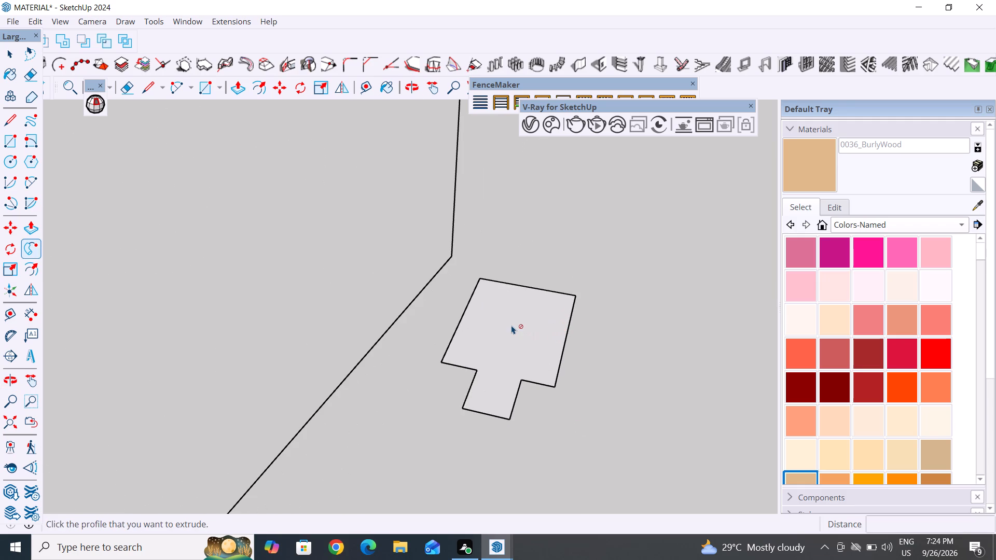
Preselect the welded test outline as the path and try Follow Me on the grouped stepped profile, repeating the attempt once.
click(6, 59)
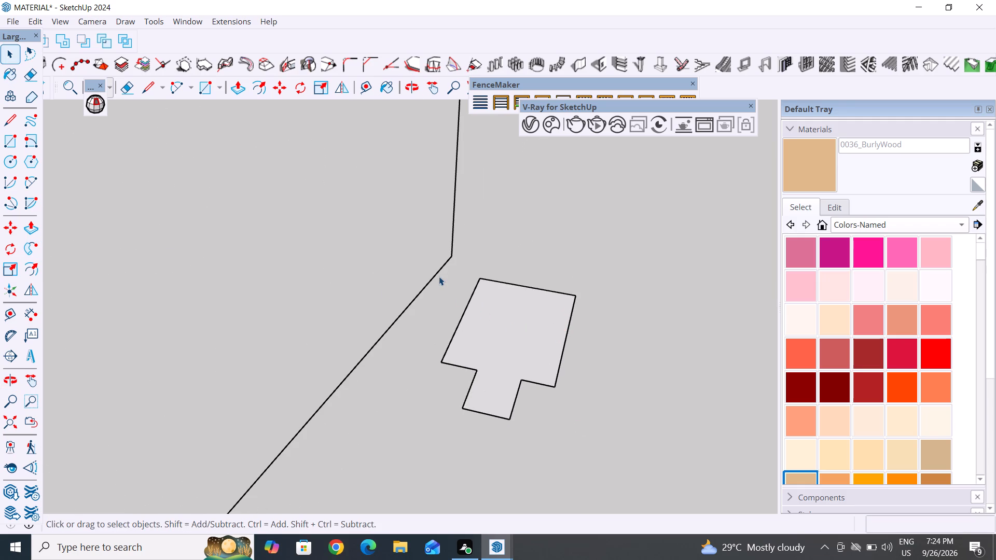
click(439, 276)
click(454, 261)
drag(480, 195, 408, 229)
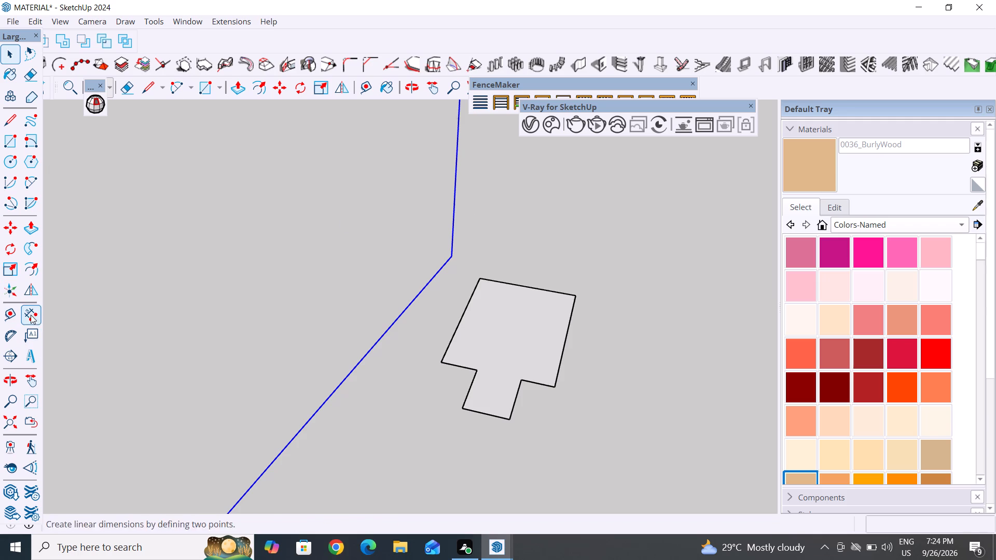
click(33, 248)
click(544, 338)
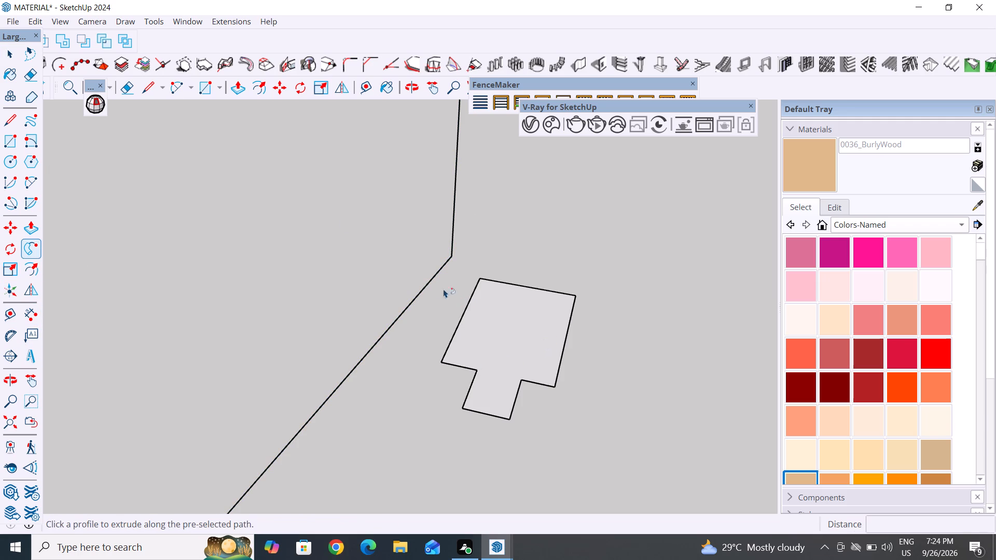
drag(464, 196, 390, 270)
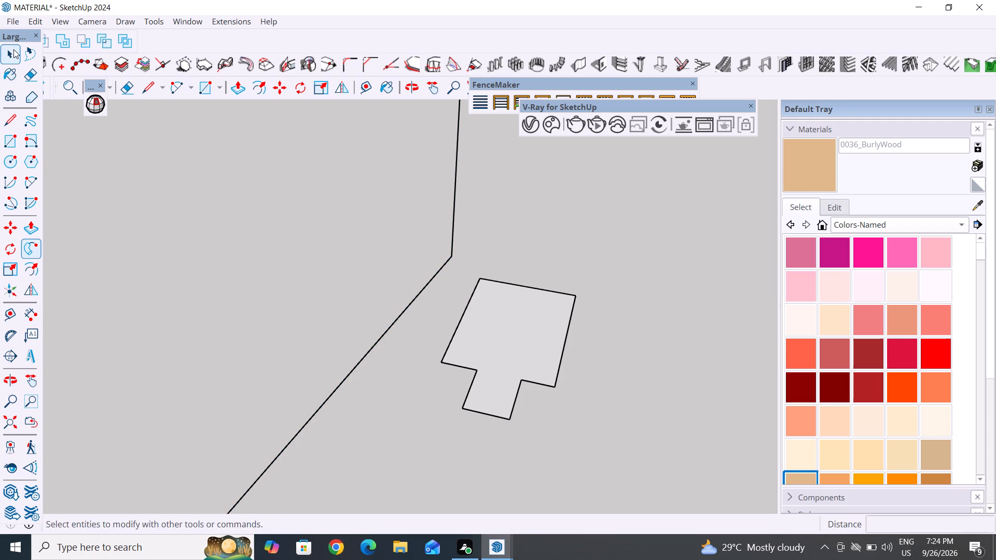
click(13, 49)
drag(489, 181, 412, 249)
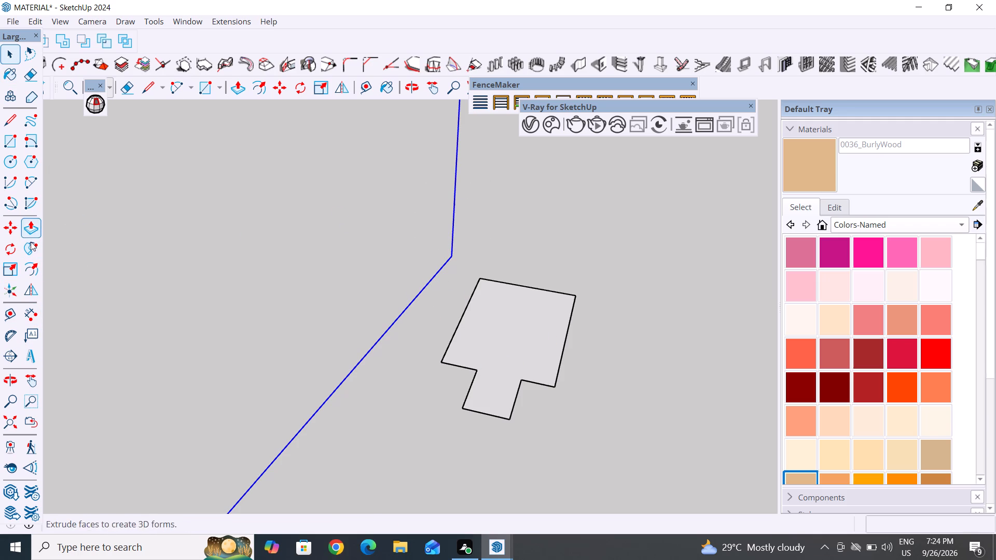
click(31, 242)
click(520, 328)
Delete the four-sided test outline together with the stepped profile group.
scroll(391, 405, down, 4)
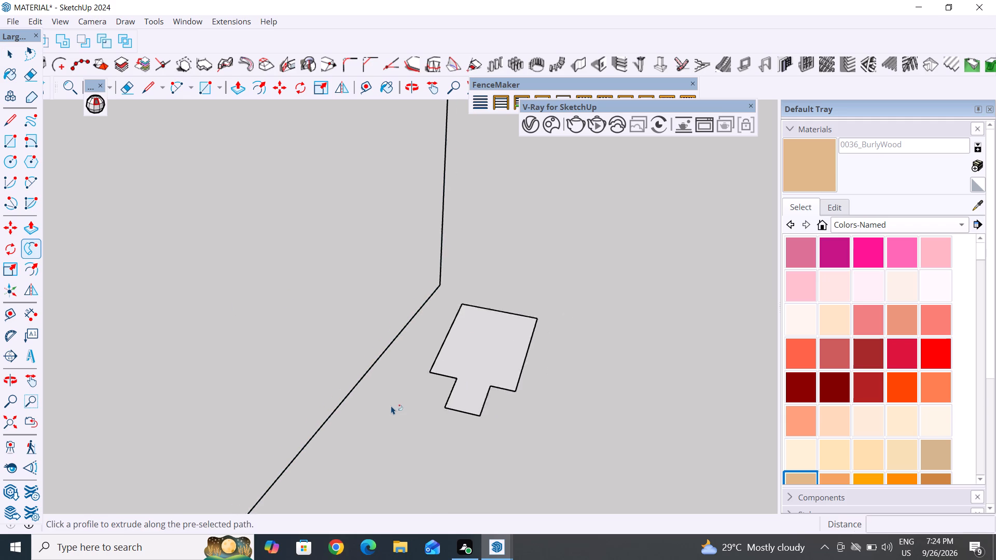
scroll(391, 405, down, 15)
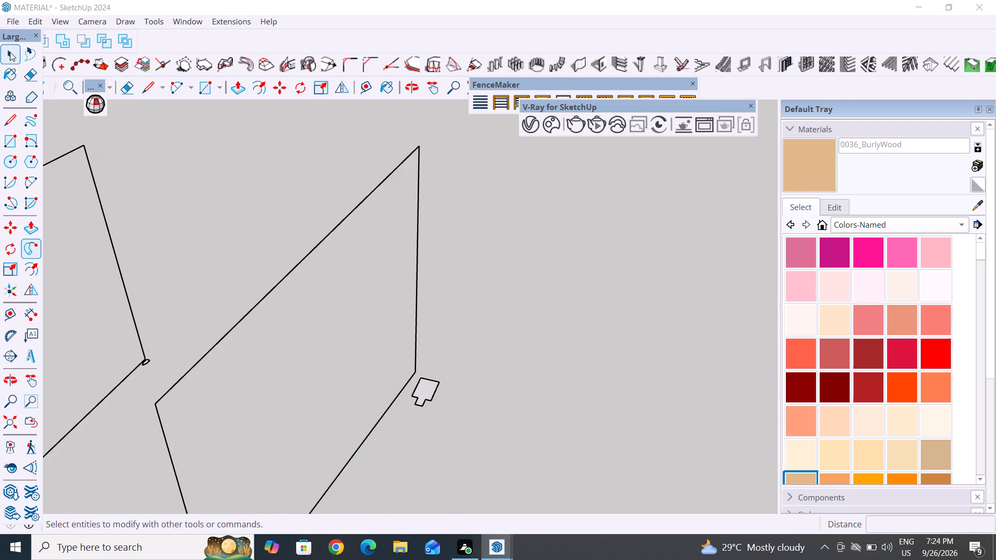
click(10, 52)
scroll(426, 289, down, 6)
middle_drag(451, 387, 384, 373)
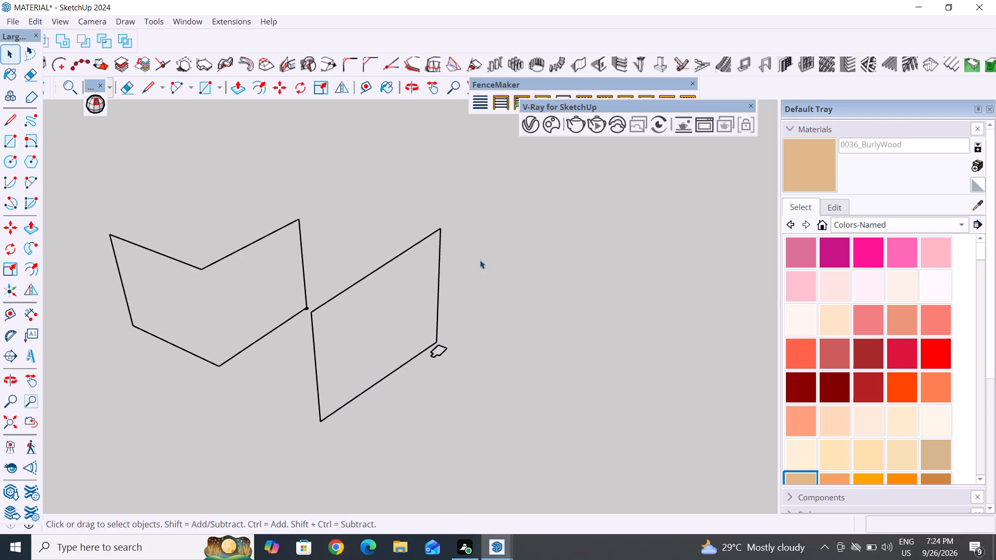
drag(487, 212, 413, 385)
key(Delete)
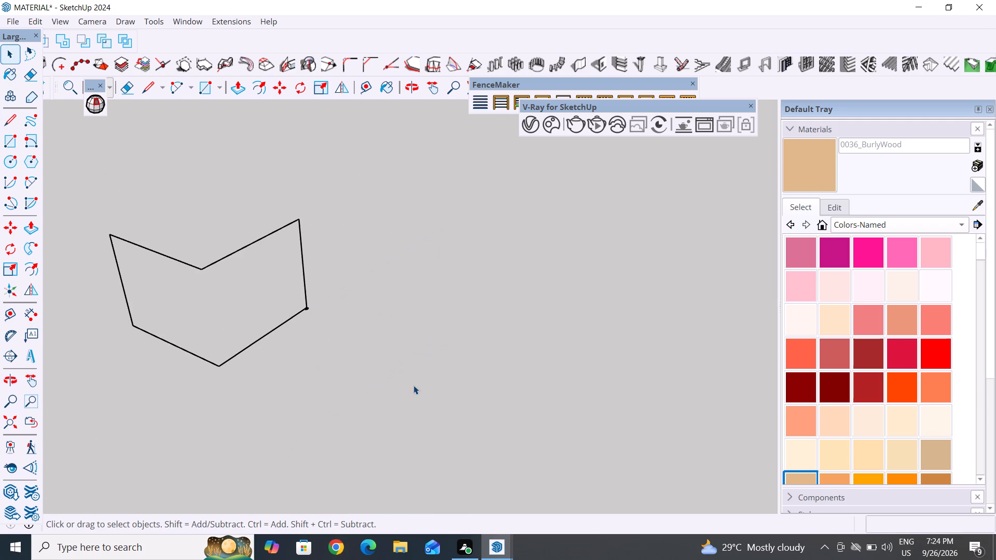
Draw an open path of three connected line segments in the empty area beside the corner window outline.
click(2, 116)
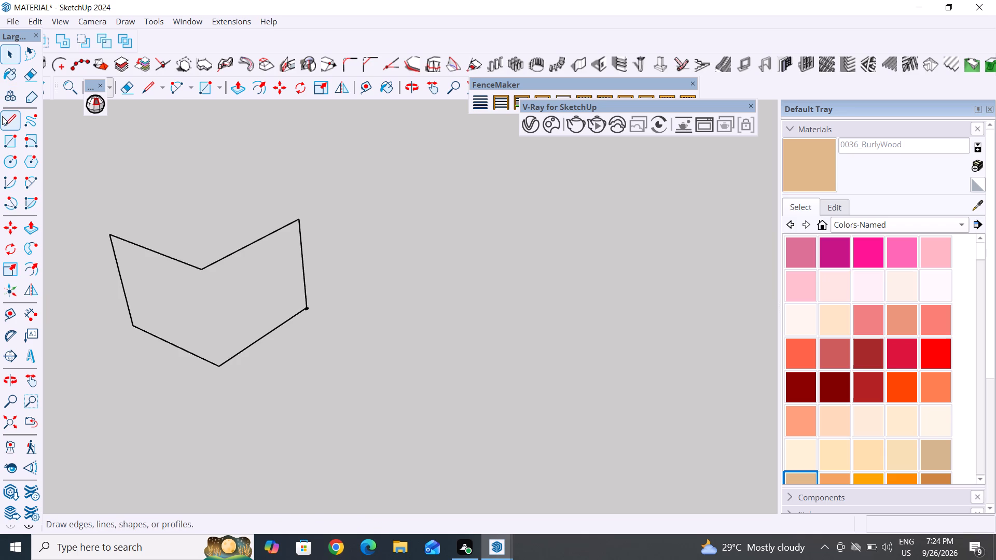
click(273, 427)
click(456, 329)
click(522, 421)
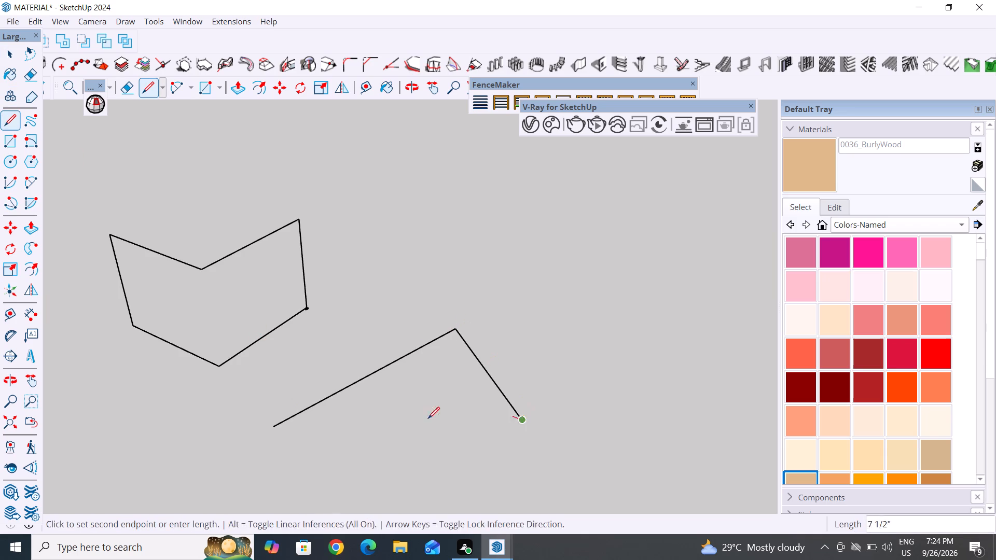
click(416, 418)
key(Escape)
key(Escape)
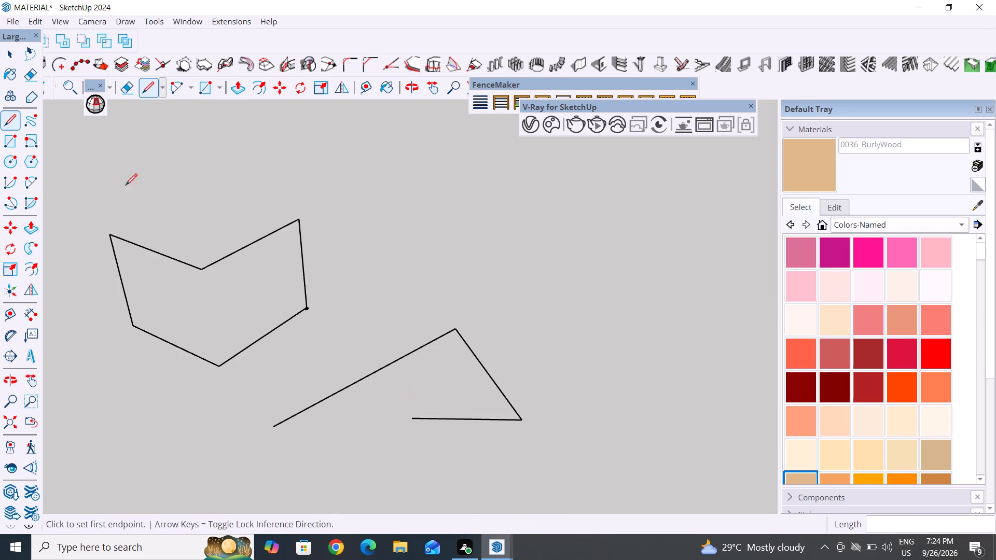
Start drawing a circle profile near the free end of the open three-segment path's last line.
click(12, 161)
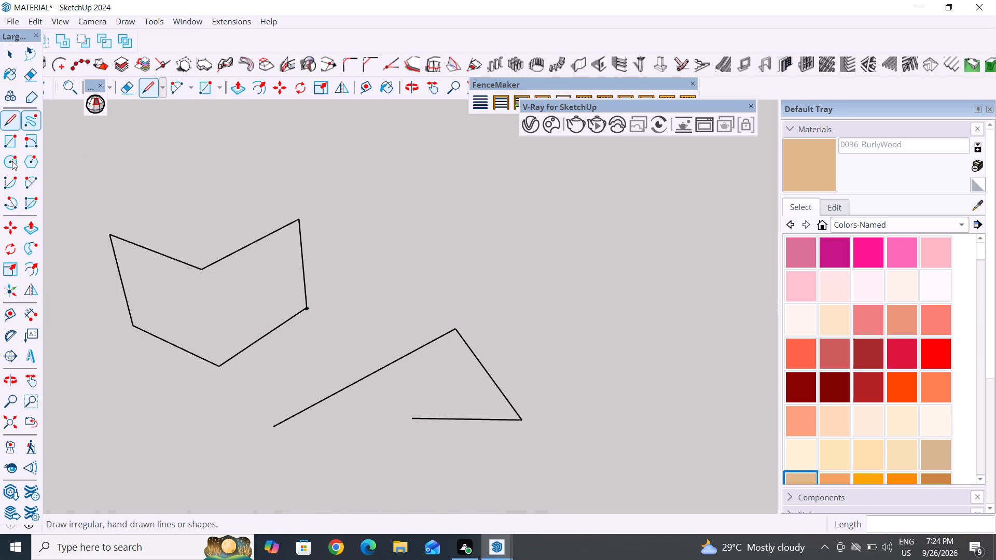
click(407, 450)
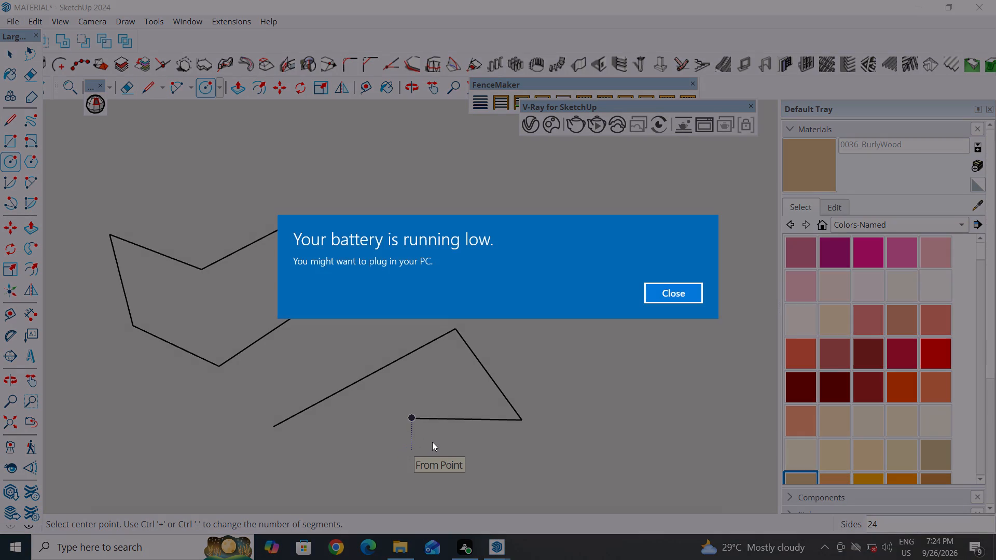
click(693, 295)
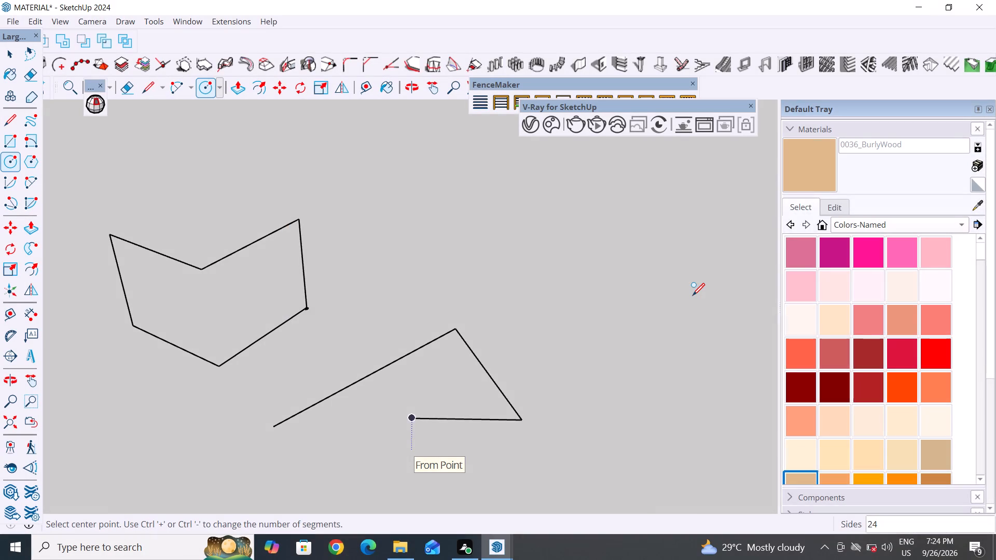
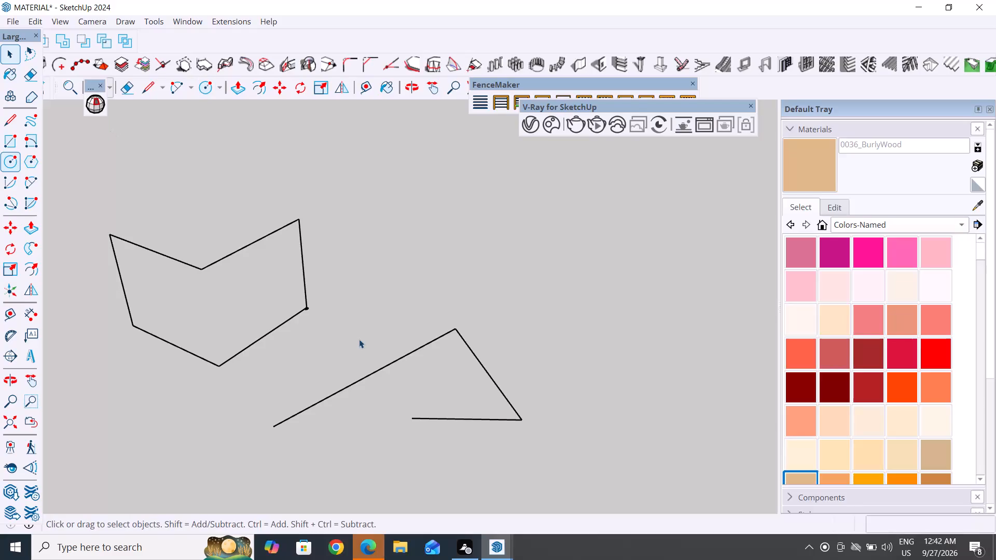
Delete the open three-segment test path beside the corner window outline.
drag(524, 335, 371, 414)
key(Delete)
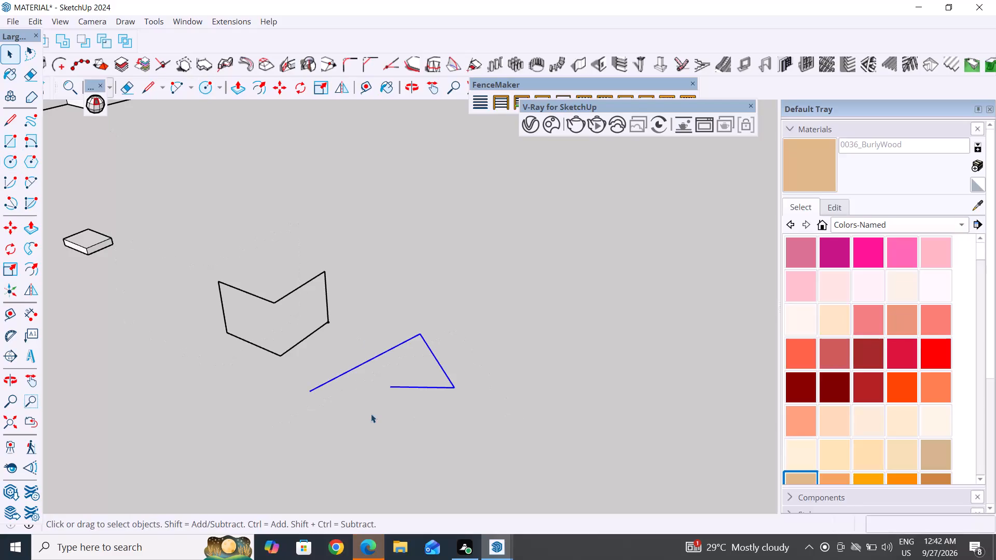
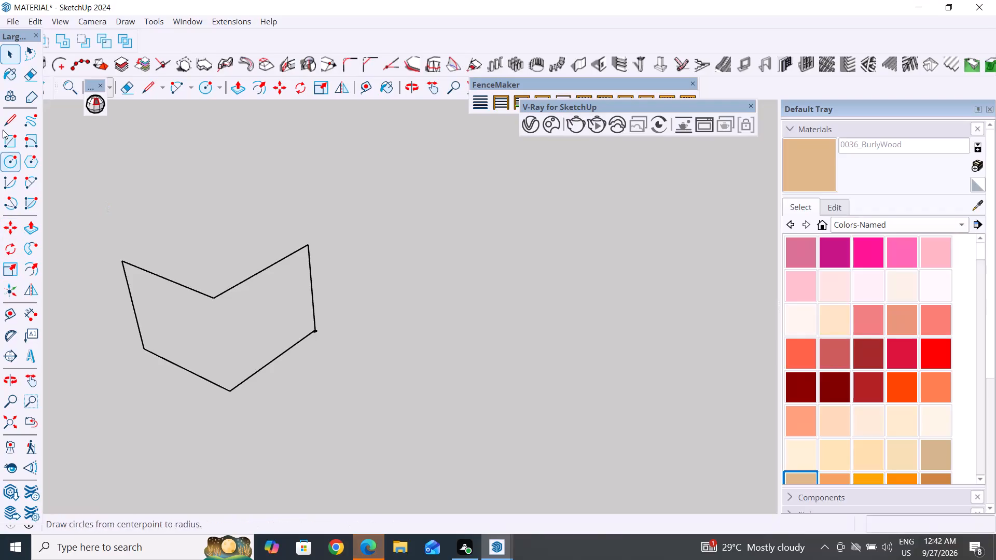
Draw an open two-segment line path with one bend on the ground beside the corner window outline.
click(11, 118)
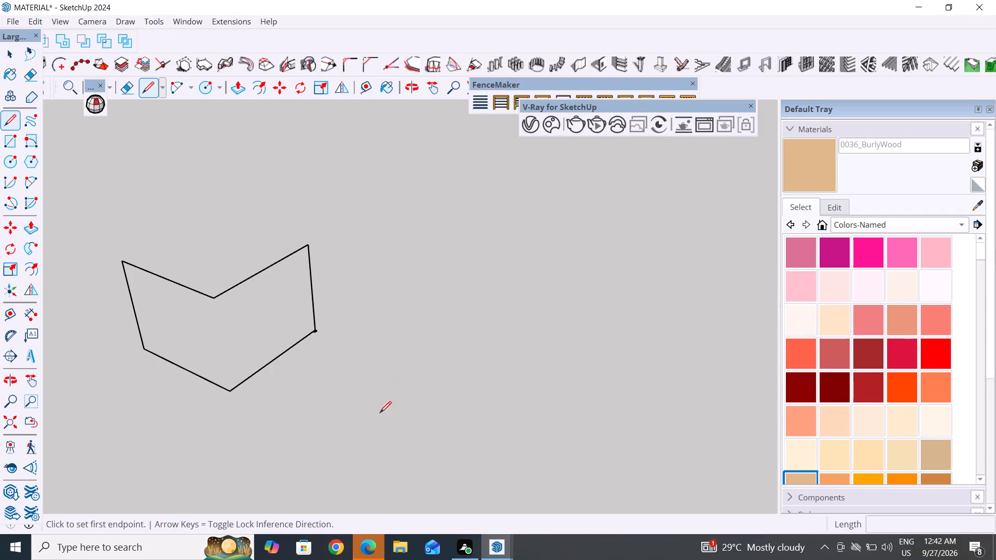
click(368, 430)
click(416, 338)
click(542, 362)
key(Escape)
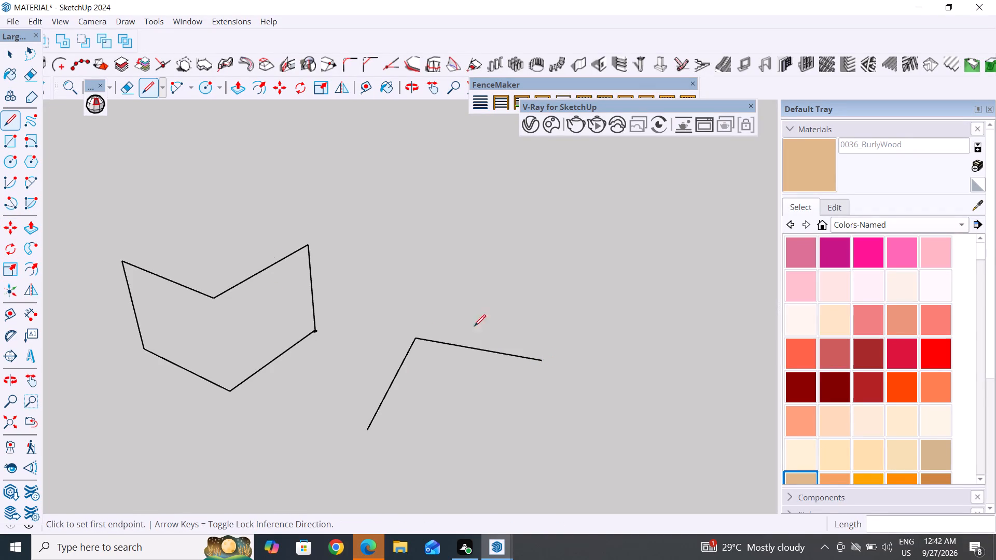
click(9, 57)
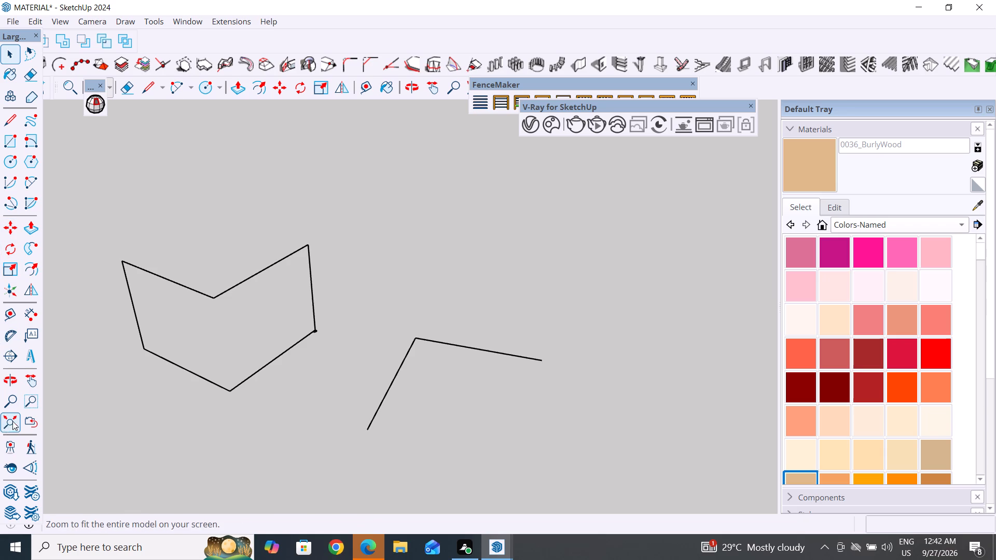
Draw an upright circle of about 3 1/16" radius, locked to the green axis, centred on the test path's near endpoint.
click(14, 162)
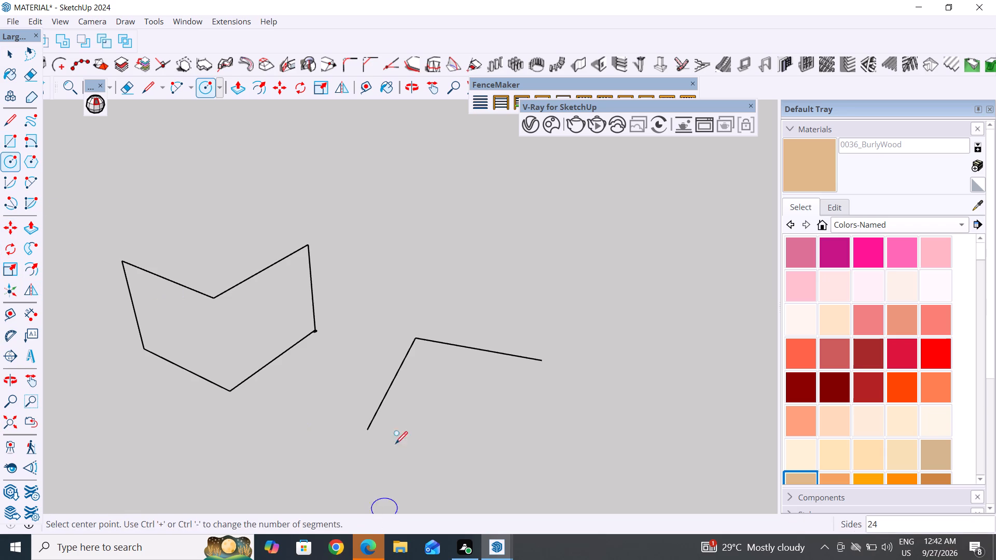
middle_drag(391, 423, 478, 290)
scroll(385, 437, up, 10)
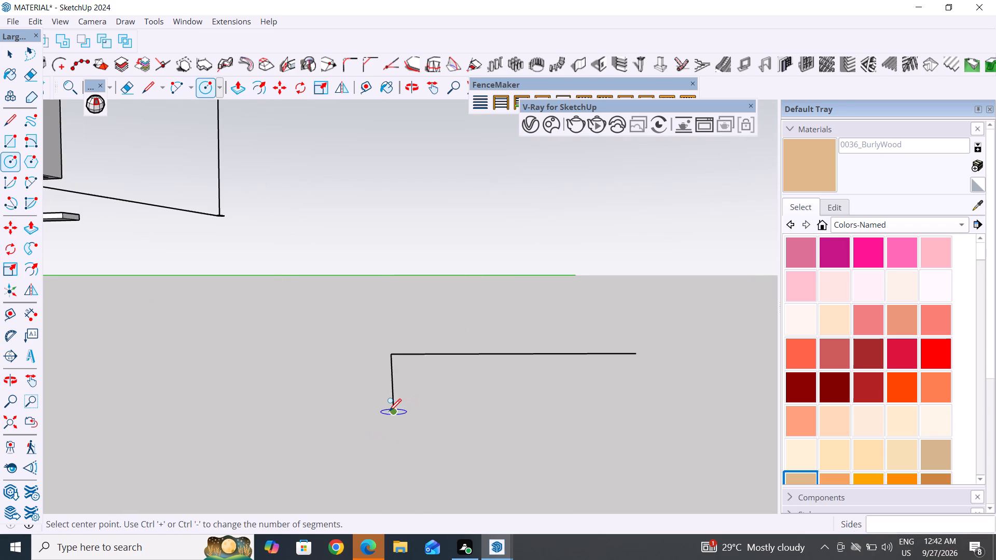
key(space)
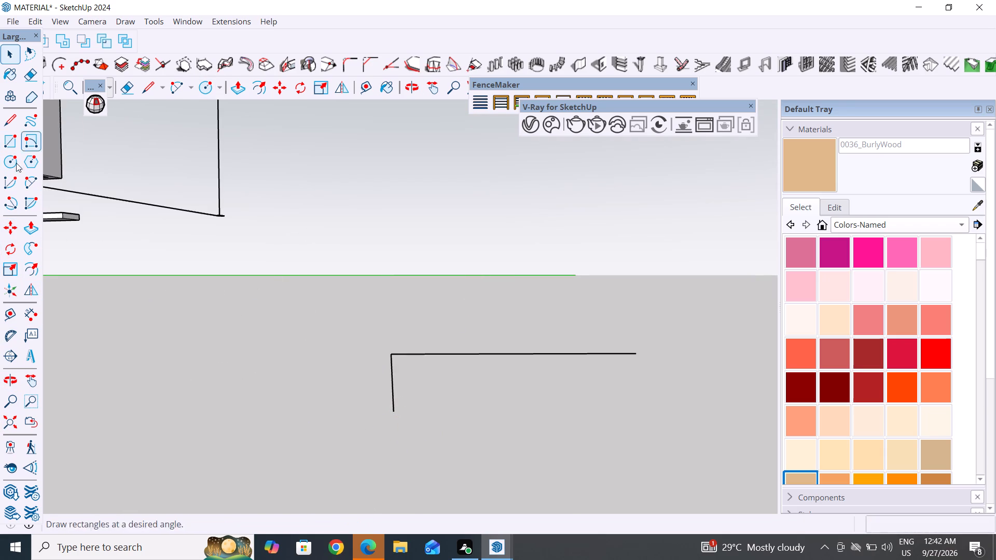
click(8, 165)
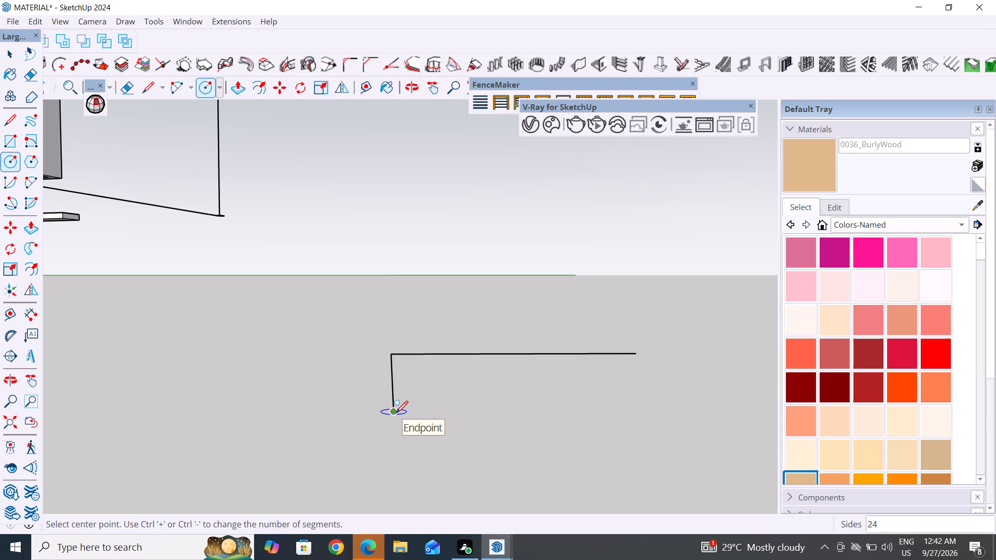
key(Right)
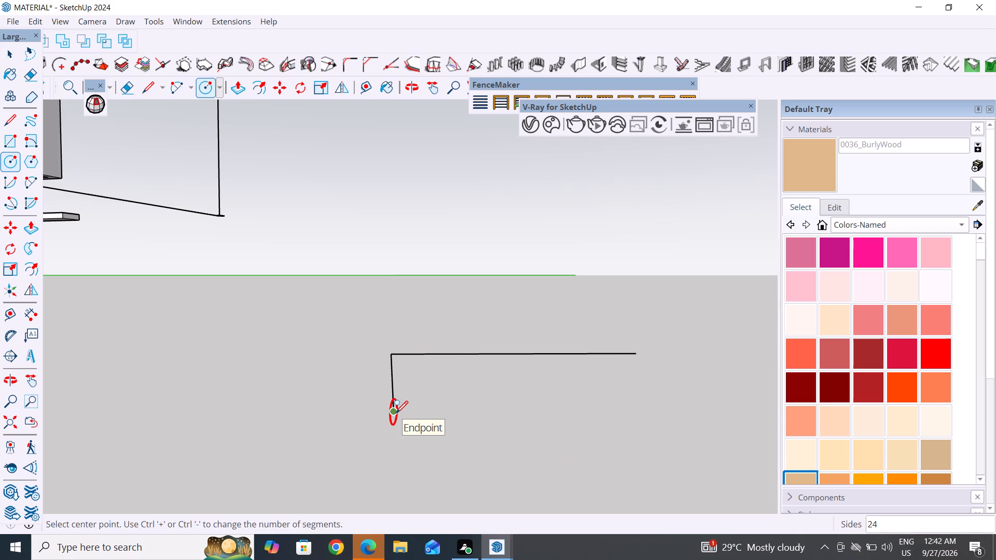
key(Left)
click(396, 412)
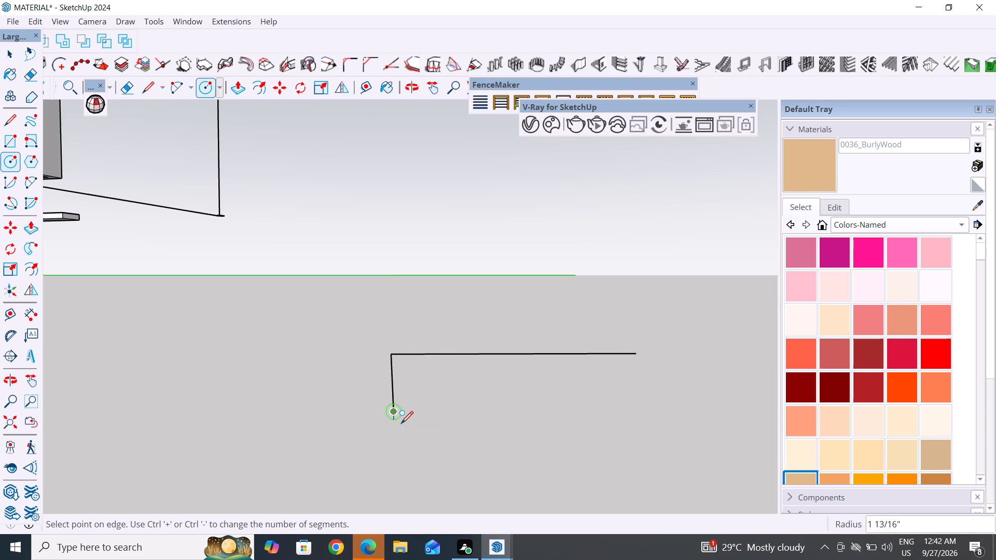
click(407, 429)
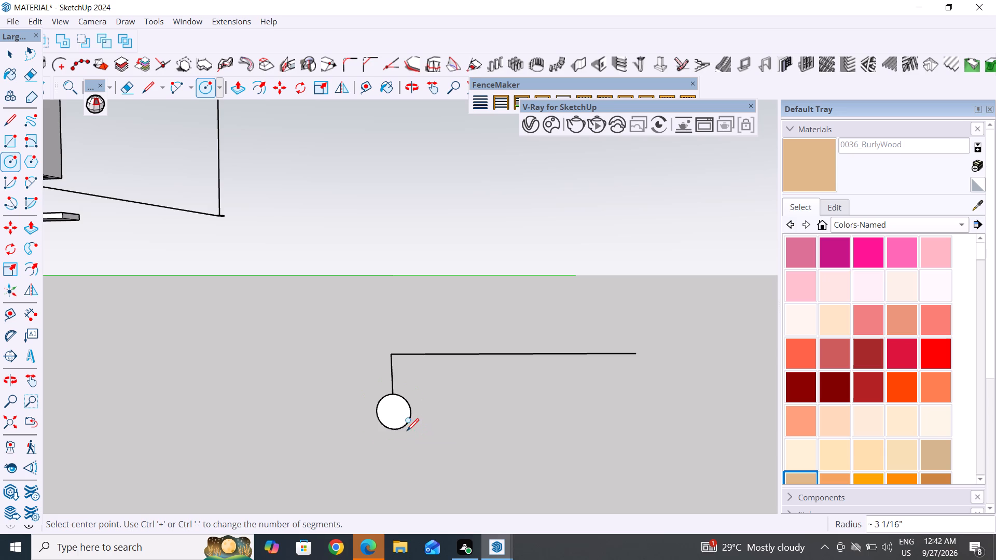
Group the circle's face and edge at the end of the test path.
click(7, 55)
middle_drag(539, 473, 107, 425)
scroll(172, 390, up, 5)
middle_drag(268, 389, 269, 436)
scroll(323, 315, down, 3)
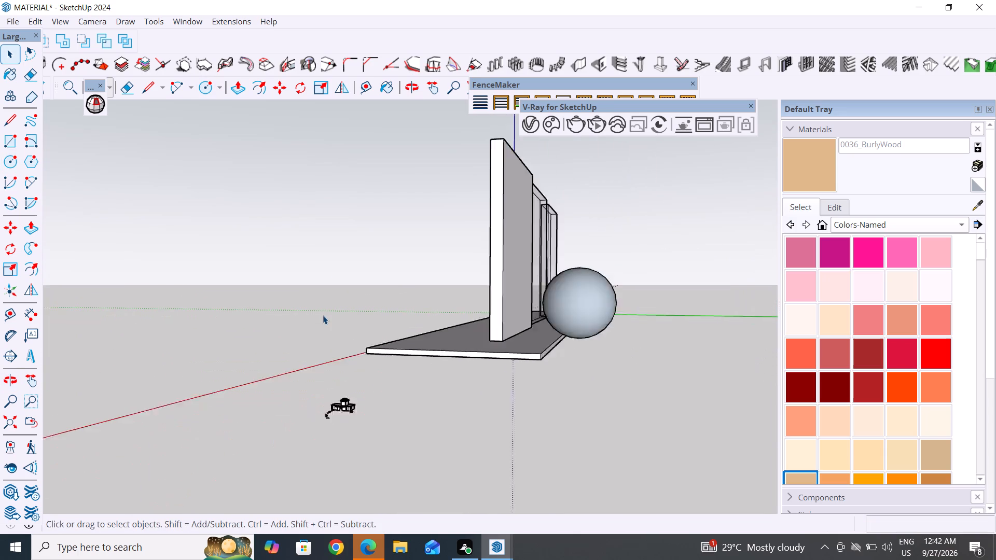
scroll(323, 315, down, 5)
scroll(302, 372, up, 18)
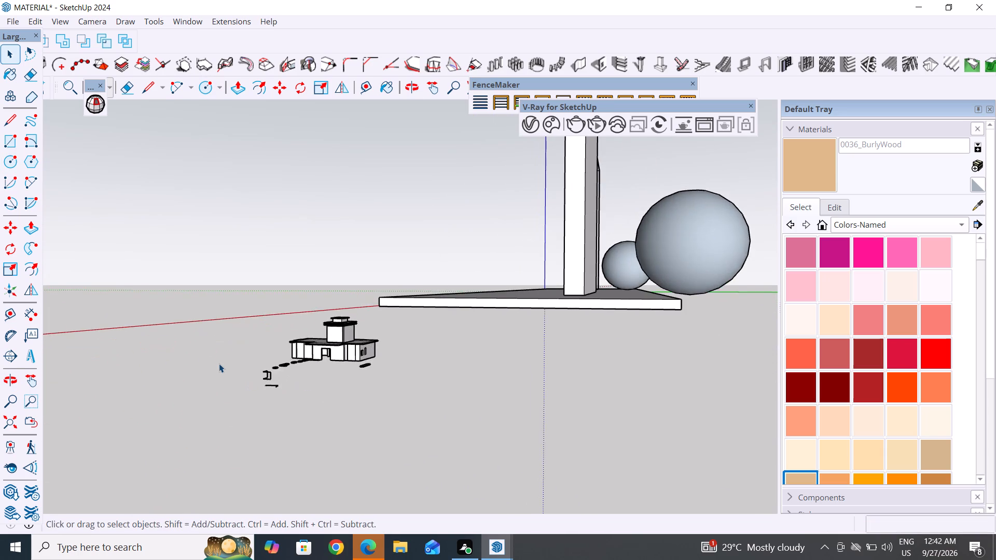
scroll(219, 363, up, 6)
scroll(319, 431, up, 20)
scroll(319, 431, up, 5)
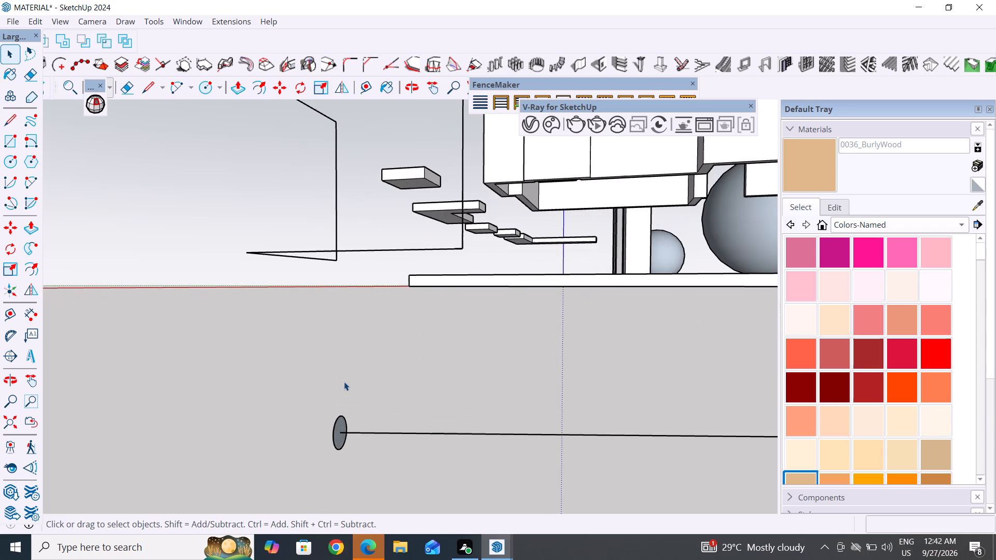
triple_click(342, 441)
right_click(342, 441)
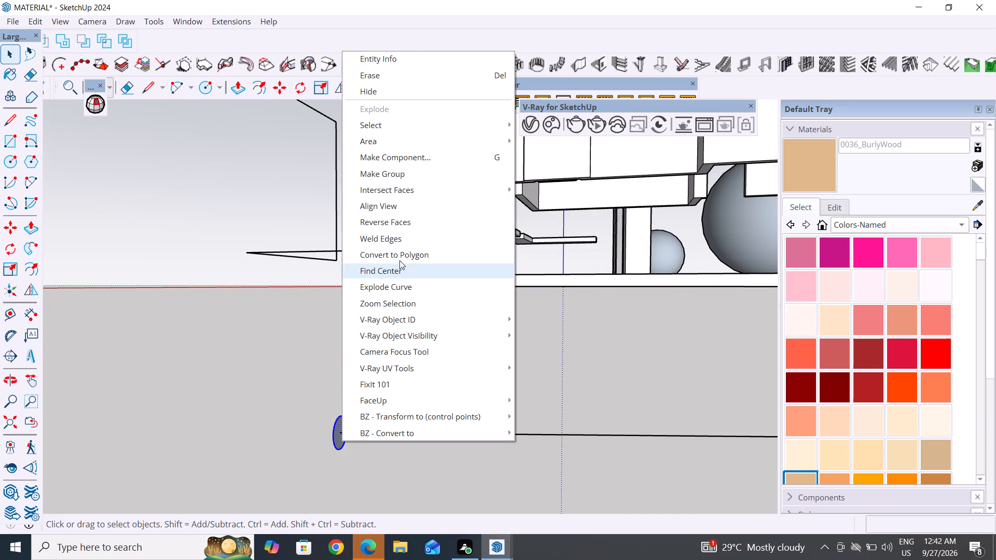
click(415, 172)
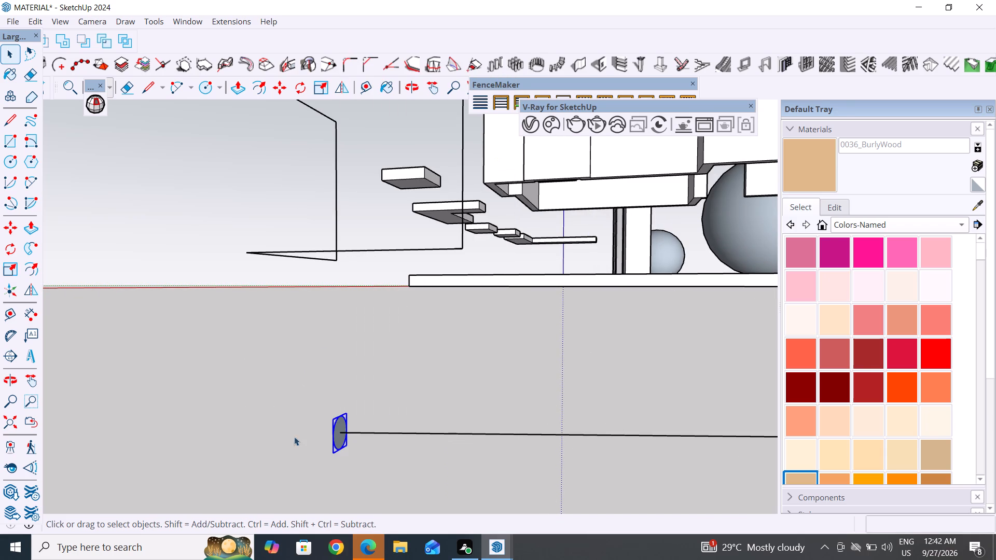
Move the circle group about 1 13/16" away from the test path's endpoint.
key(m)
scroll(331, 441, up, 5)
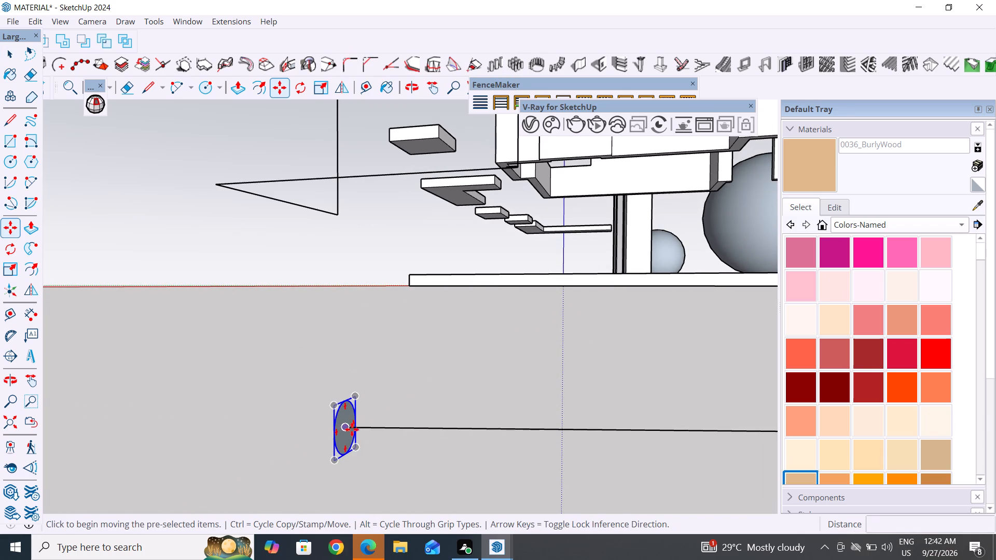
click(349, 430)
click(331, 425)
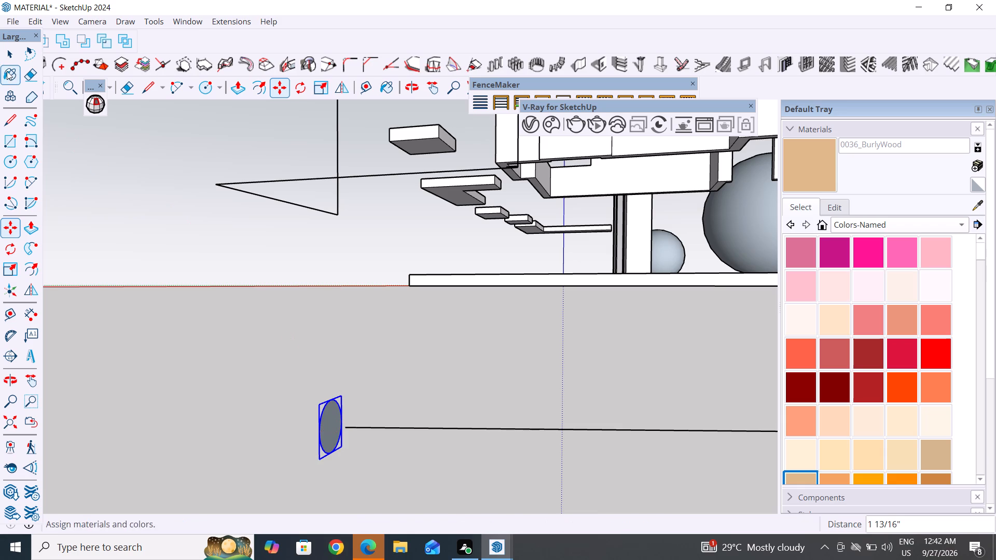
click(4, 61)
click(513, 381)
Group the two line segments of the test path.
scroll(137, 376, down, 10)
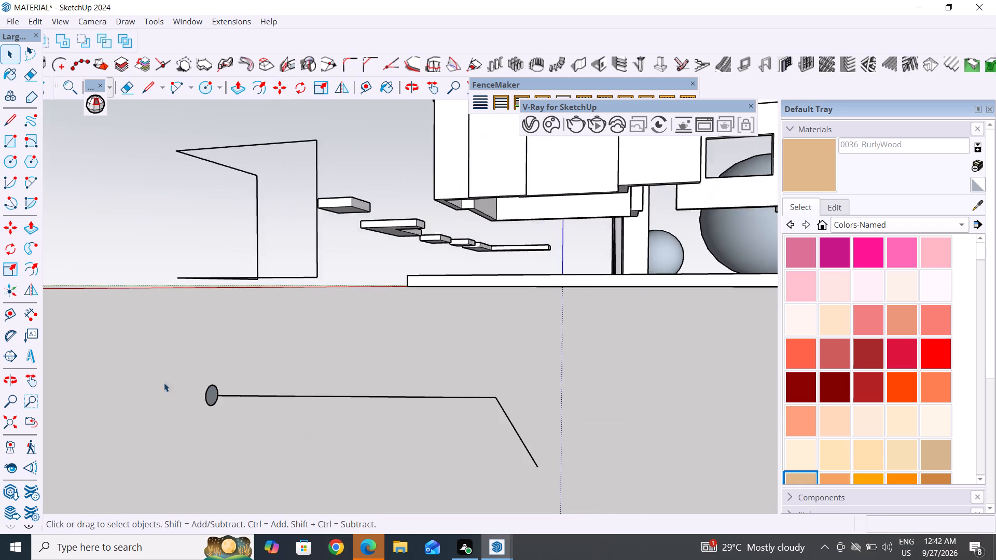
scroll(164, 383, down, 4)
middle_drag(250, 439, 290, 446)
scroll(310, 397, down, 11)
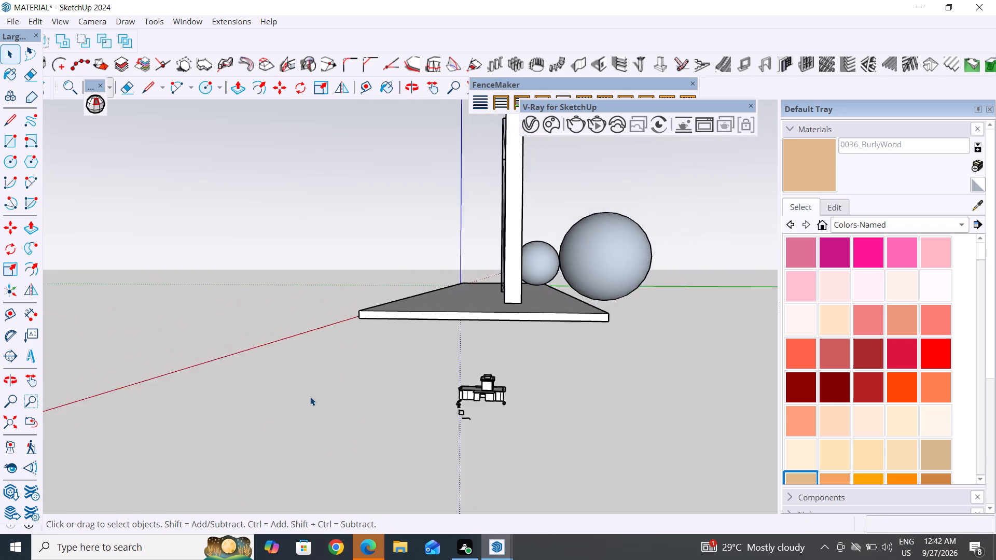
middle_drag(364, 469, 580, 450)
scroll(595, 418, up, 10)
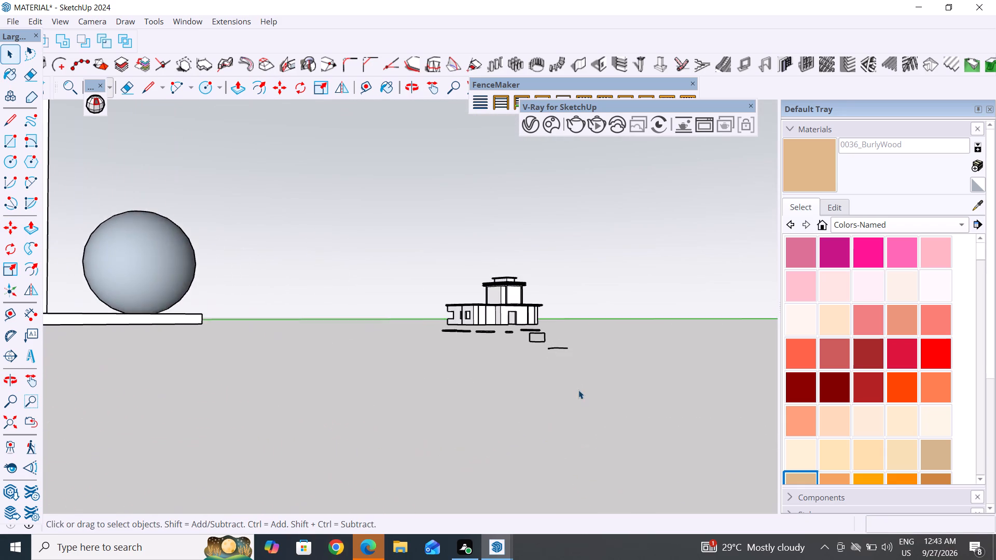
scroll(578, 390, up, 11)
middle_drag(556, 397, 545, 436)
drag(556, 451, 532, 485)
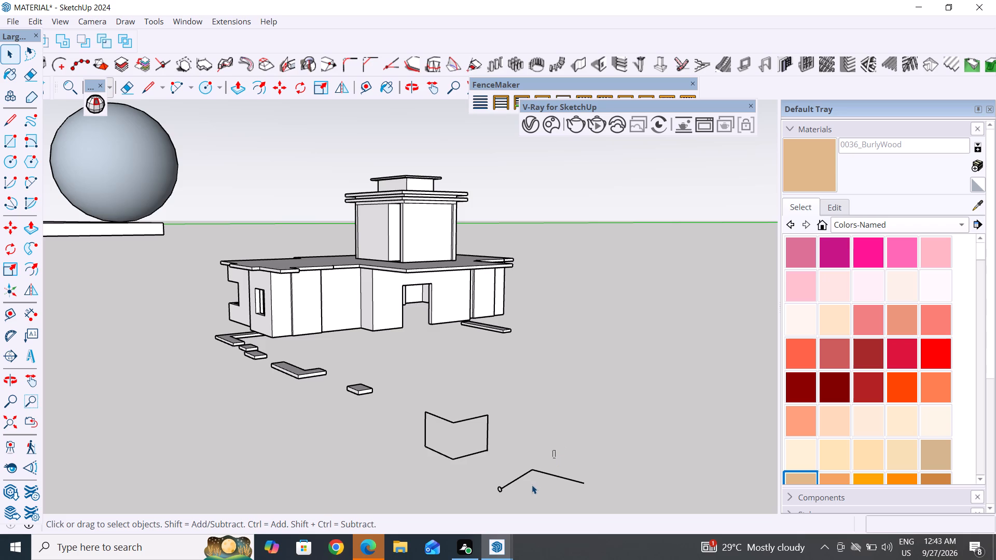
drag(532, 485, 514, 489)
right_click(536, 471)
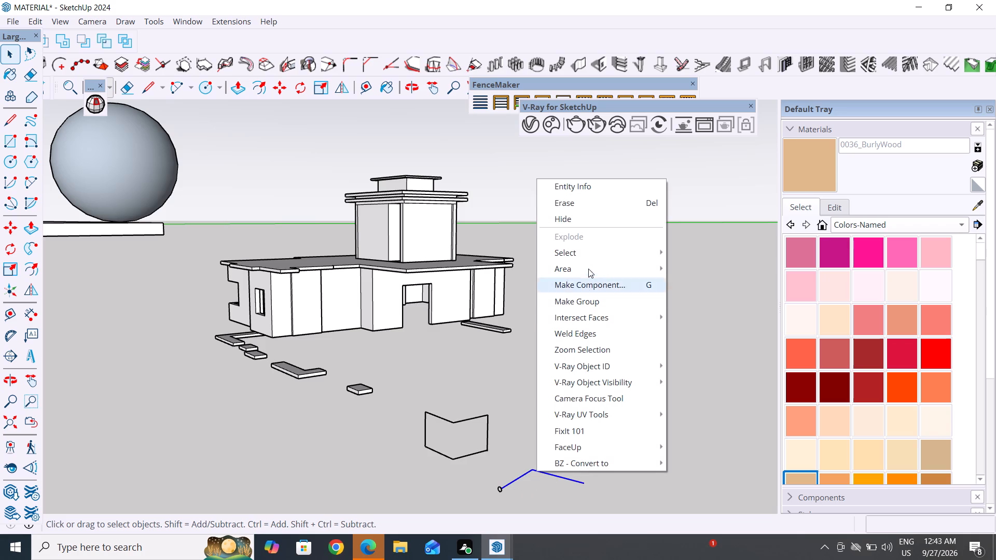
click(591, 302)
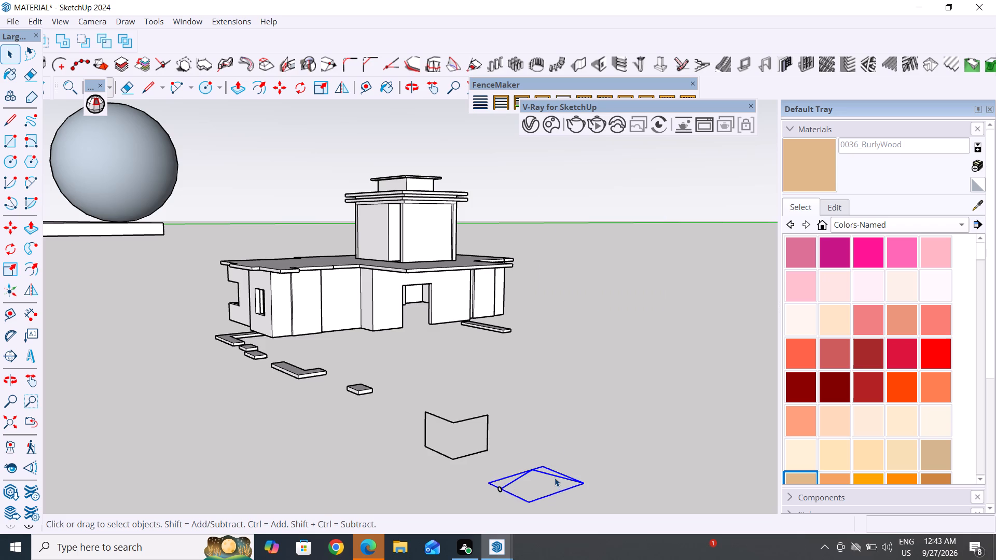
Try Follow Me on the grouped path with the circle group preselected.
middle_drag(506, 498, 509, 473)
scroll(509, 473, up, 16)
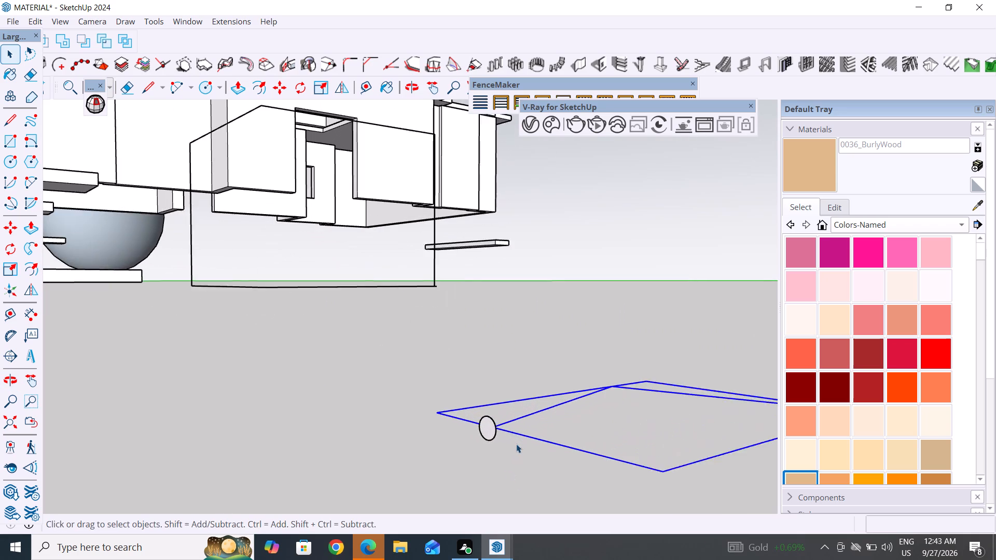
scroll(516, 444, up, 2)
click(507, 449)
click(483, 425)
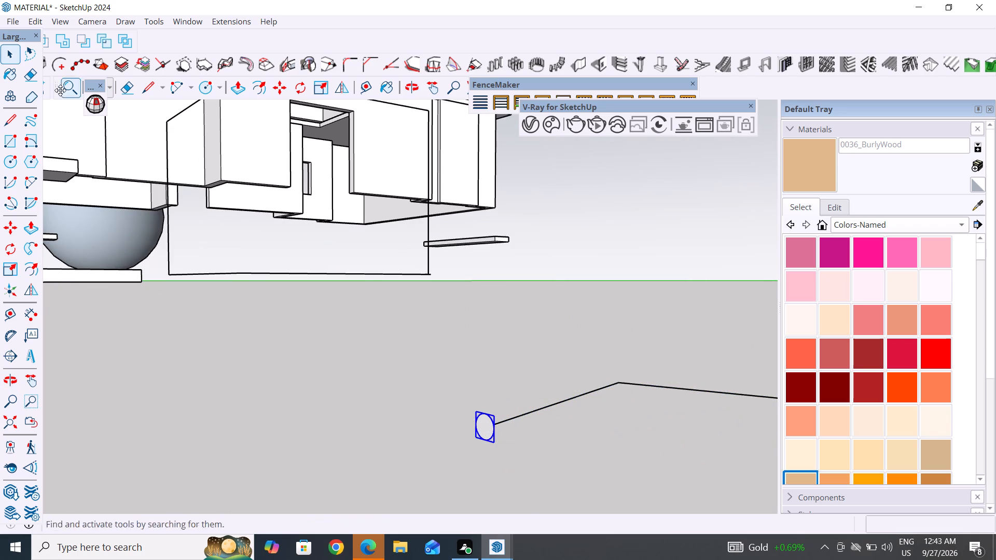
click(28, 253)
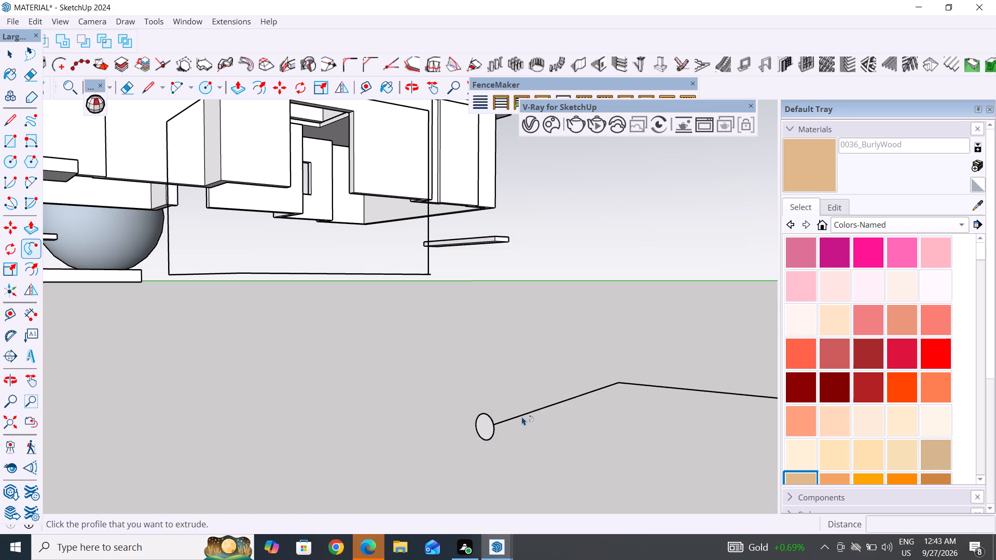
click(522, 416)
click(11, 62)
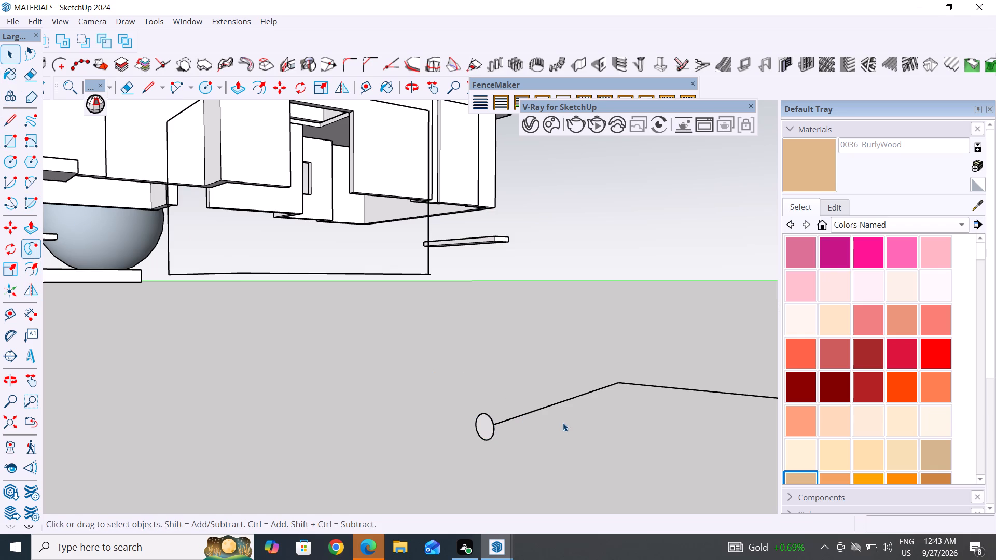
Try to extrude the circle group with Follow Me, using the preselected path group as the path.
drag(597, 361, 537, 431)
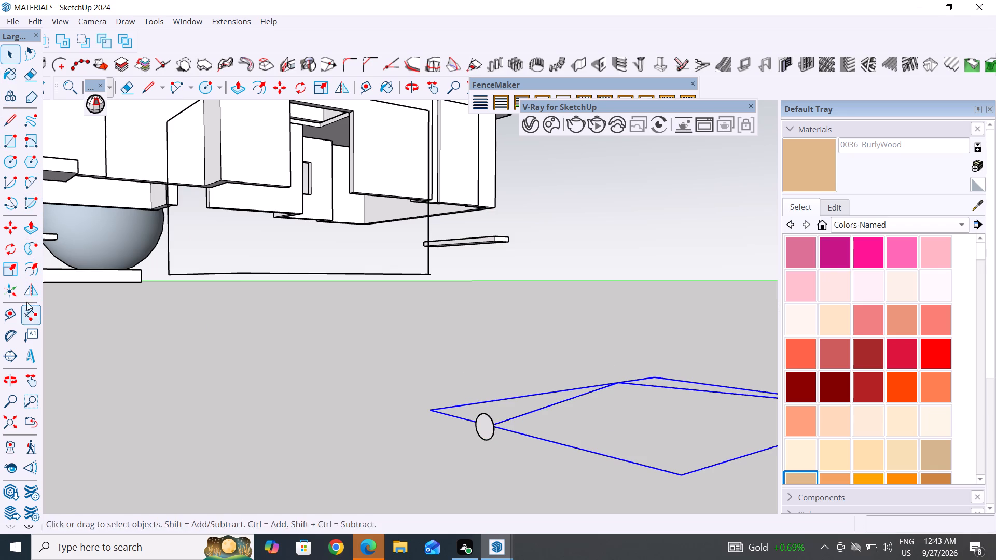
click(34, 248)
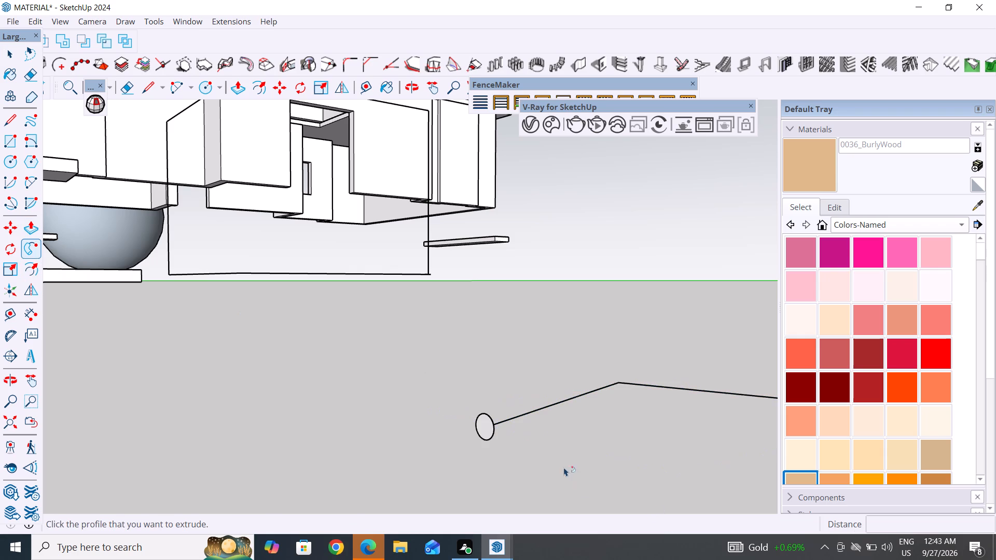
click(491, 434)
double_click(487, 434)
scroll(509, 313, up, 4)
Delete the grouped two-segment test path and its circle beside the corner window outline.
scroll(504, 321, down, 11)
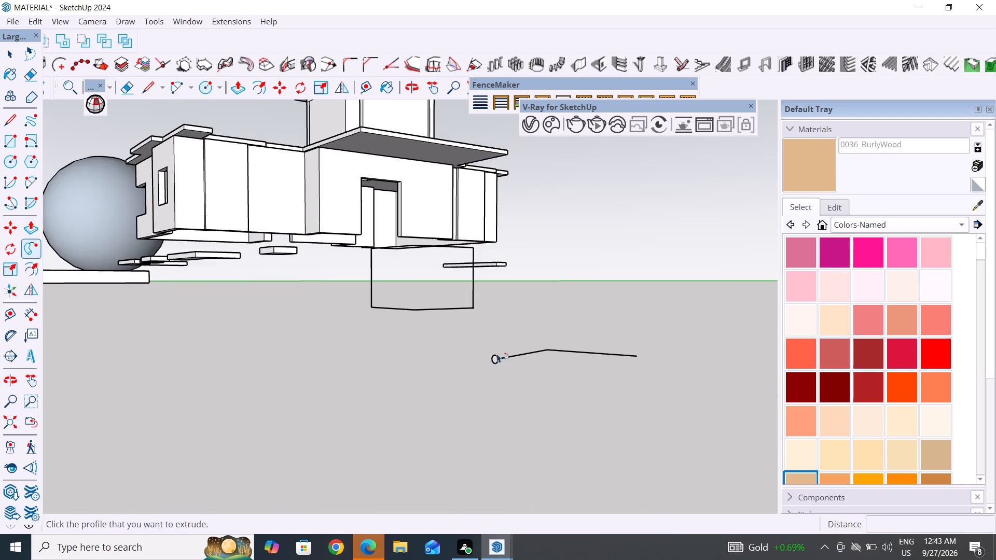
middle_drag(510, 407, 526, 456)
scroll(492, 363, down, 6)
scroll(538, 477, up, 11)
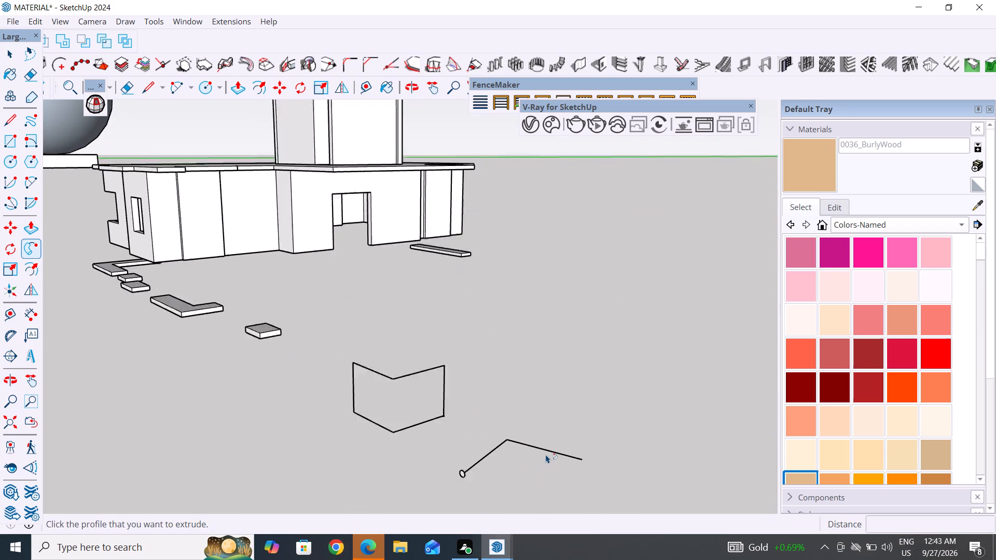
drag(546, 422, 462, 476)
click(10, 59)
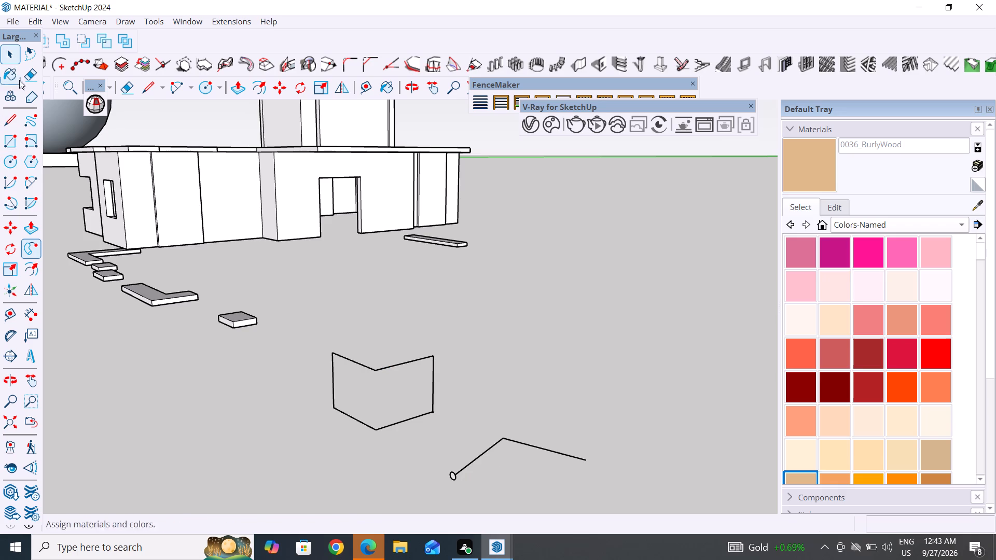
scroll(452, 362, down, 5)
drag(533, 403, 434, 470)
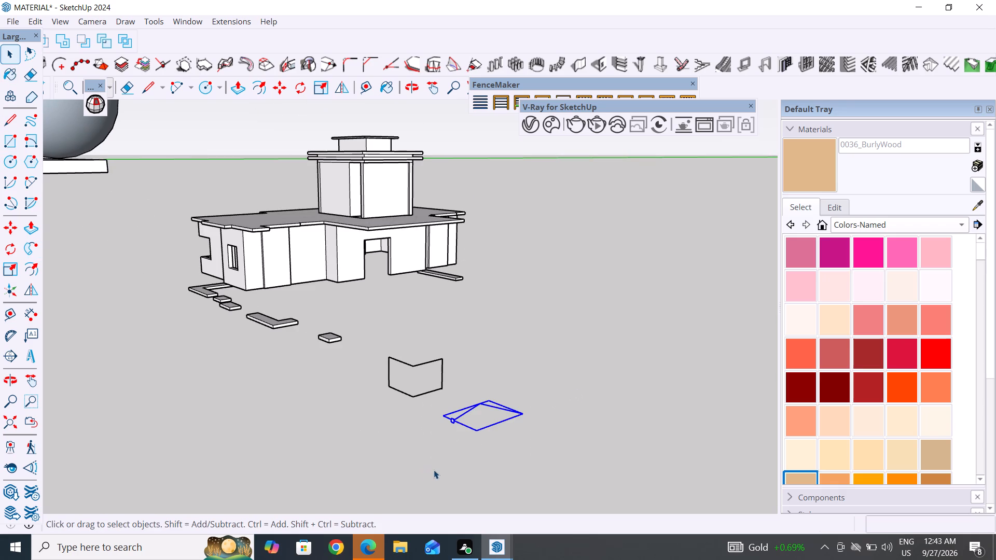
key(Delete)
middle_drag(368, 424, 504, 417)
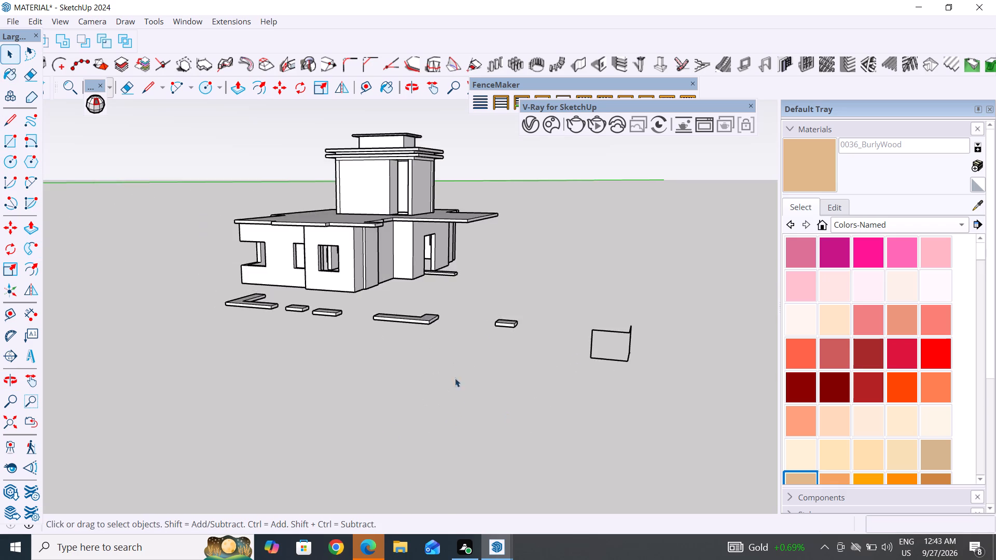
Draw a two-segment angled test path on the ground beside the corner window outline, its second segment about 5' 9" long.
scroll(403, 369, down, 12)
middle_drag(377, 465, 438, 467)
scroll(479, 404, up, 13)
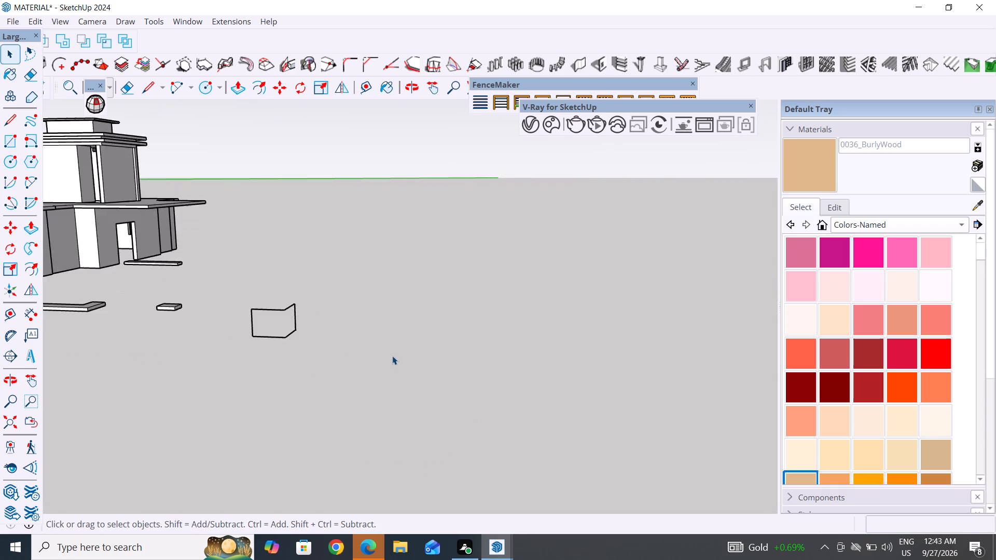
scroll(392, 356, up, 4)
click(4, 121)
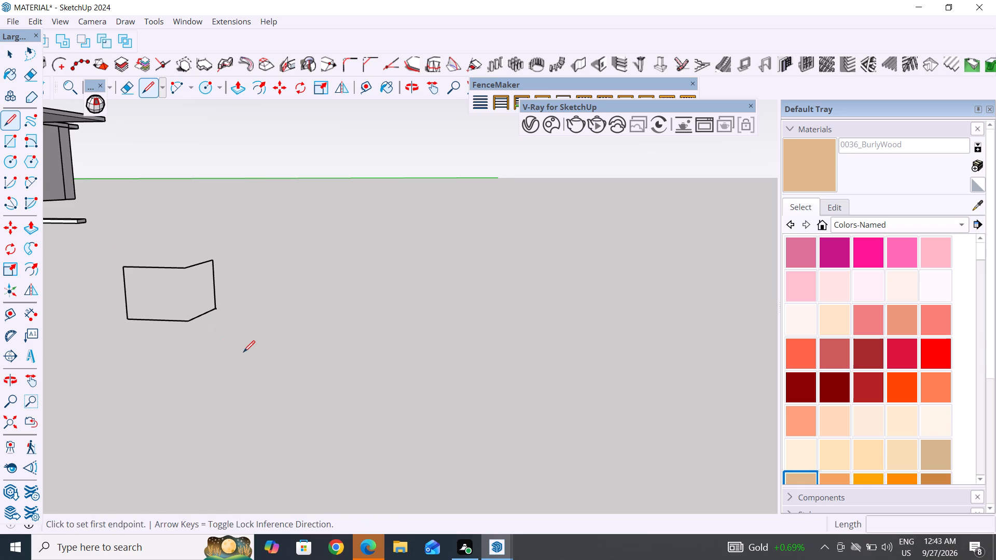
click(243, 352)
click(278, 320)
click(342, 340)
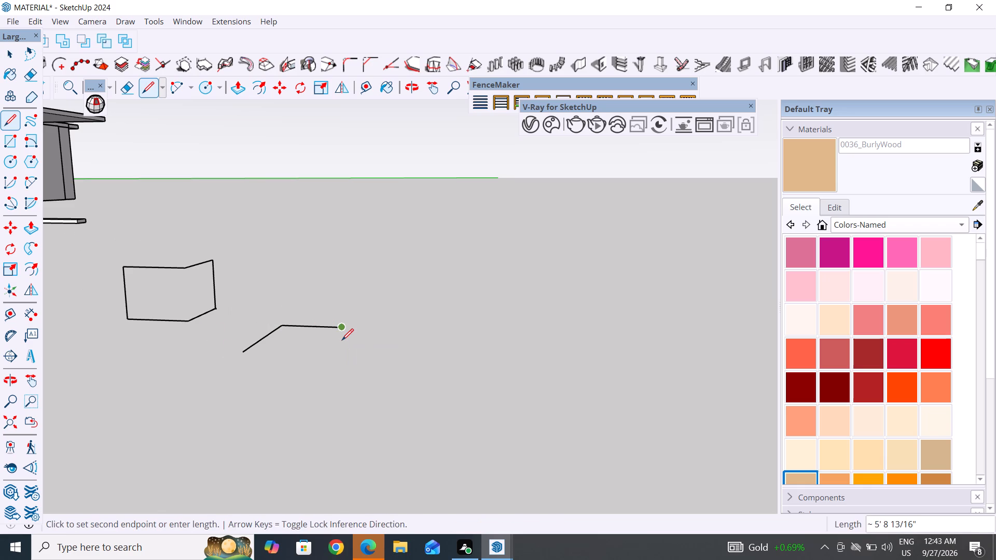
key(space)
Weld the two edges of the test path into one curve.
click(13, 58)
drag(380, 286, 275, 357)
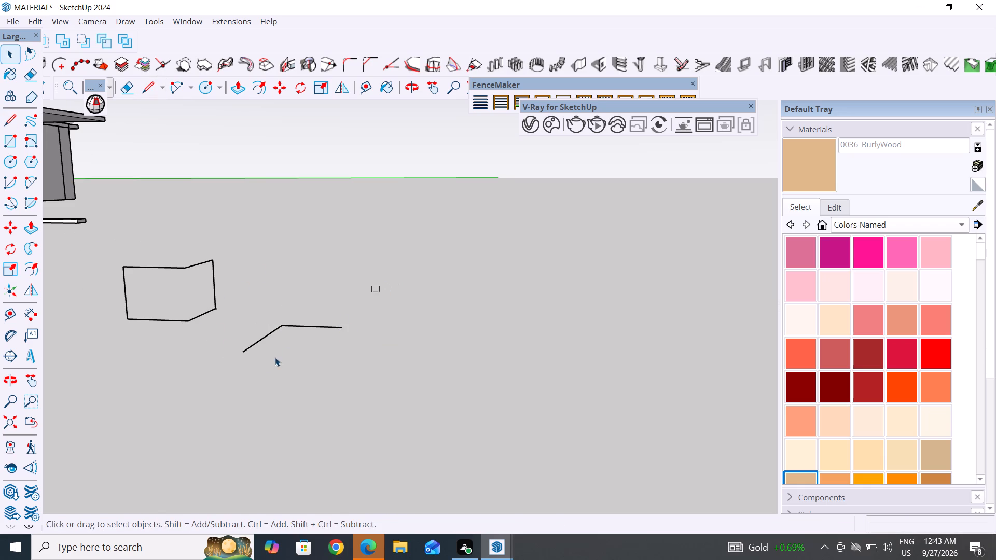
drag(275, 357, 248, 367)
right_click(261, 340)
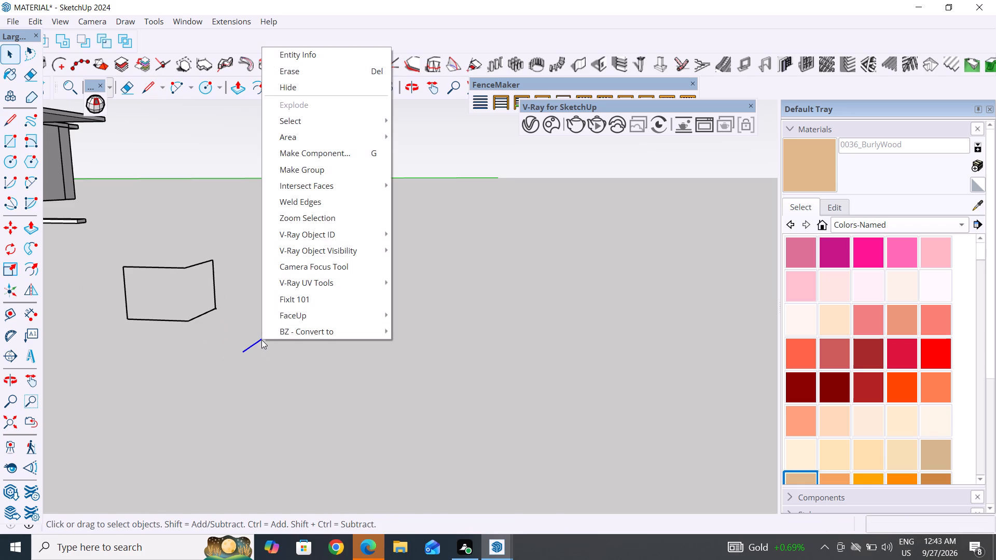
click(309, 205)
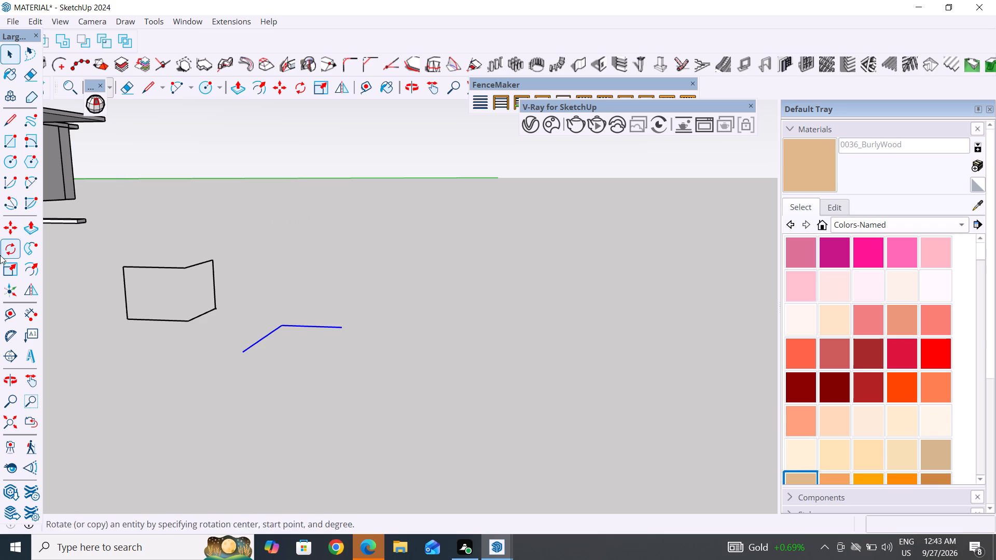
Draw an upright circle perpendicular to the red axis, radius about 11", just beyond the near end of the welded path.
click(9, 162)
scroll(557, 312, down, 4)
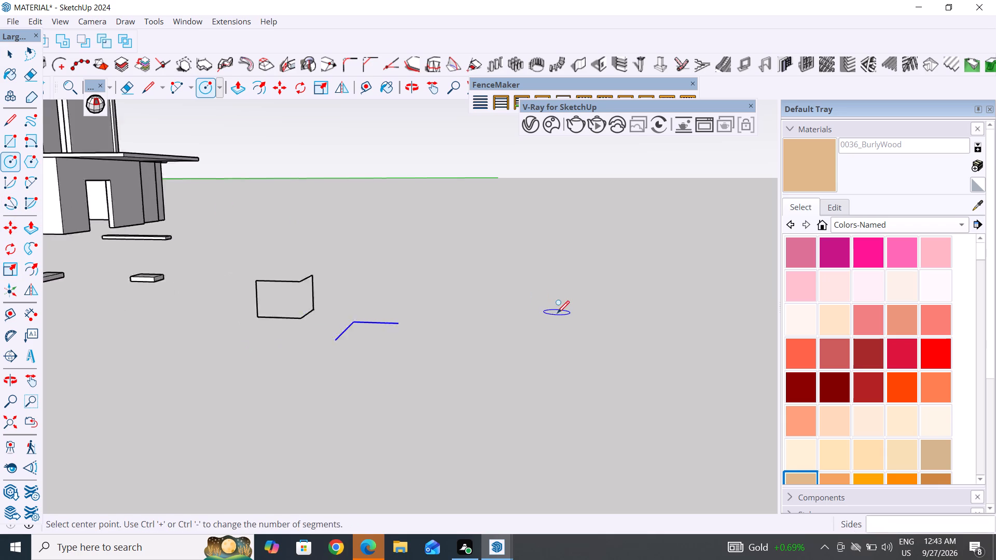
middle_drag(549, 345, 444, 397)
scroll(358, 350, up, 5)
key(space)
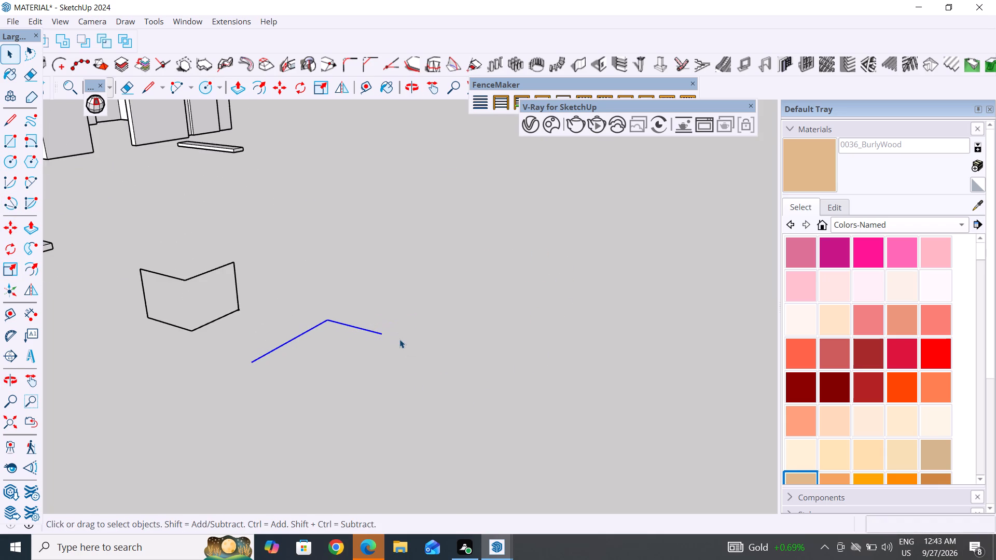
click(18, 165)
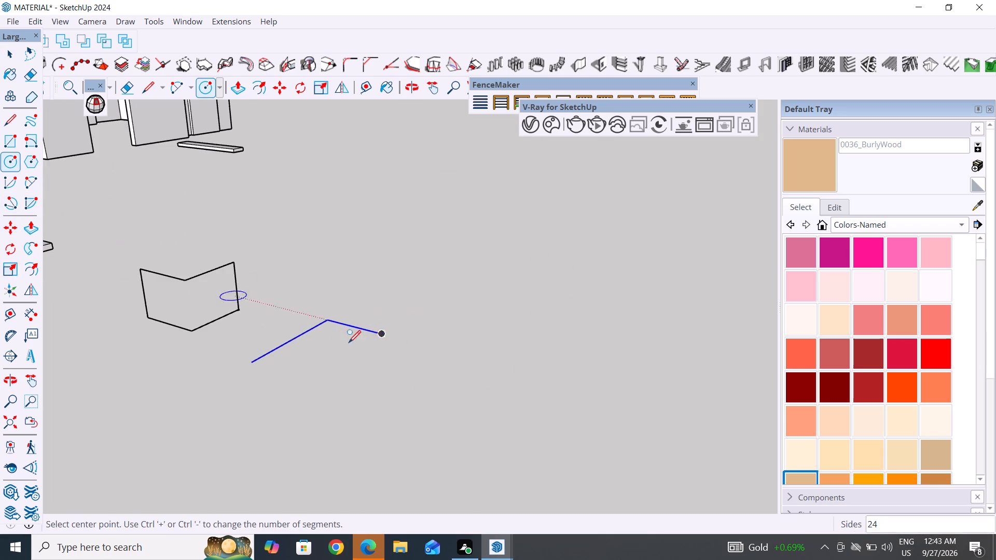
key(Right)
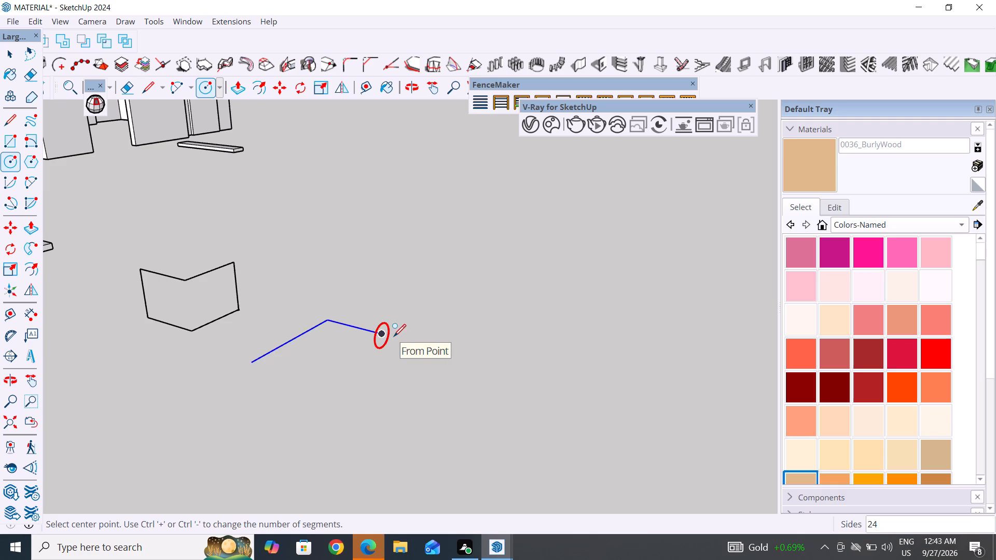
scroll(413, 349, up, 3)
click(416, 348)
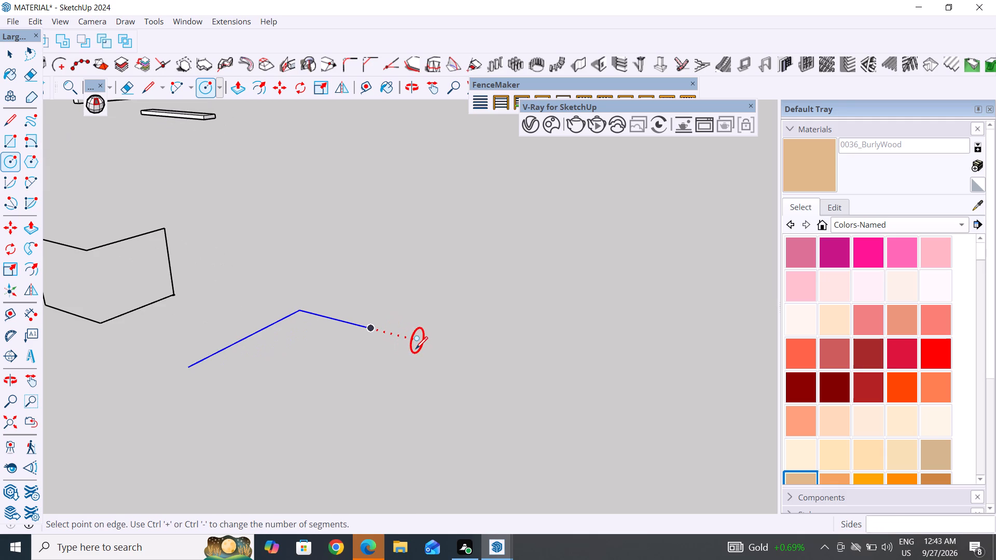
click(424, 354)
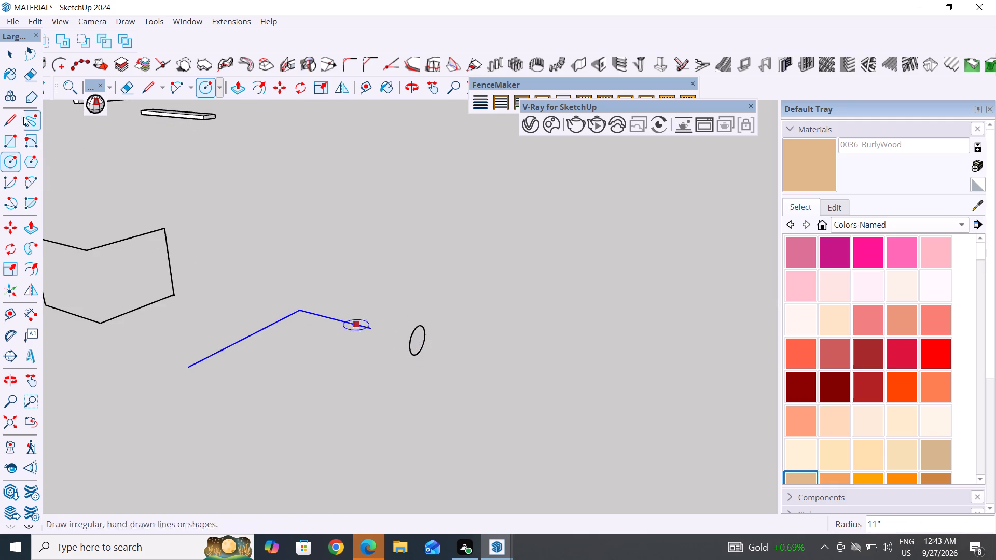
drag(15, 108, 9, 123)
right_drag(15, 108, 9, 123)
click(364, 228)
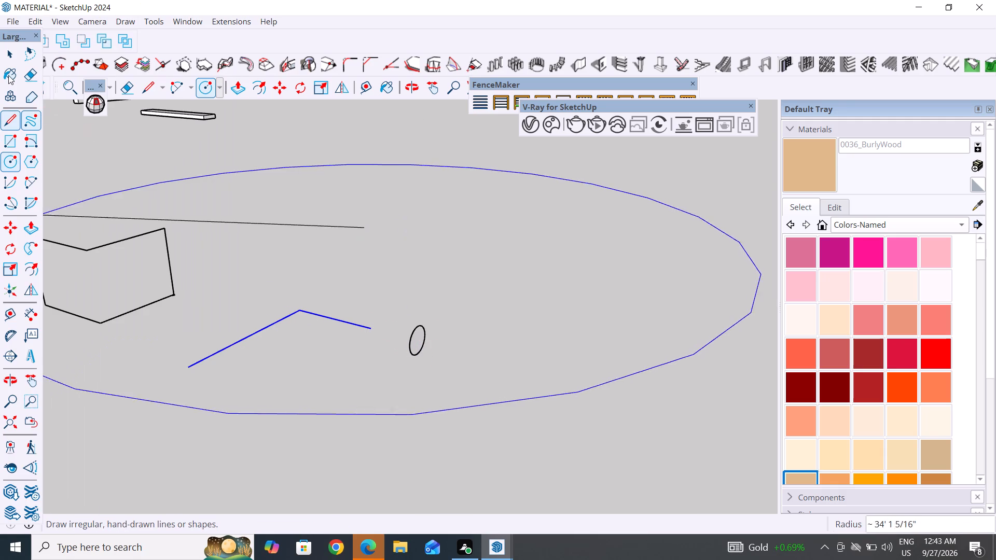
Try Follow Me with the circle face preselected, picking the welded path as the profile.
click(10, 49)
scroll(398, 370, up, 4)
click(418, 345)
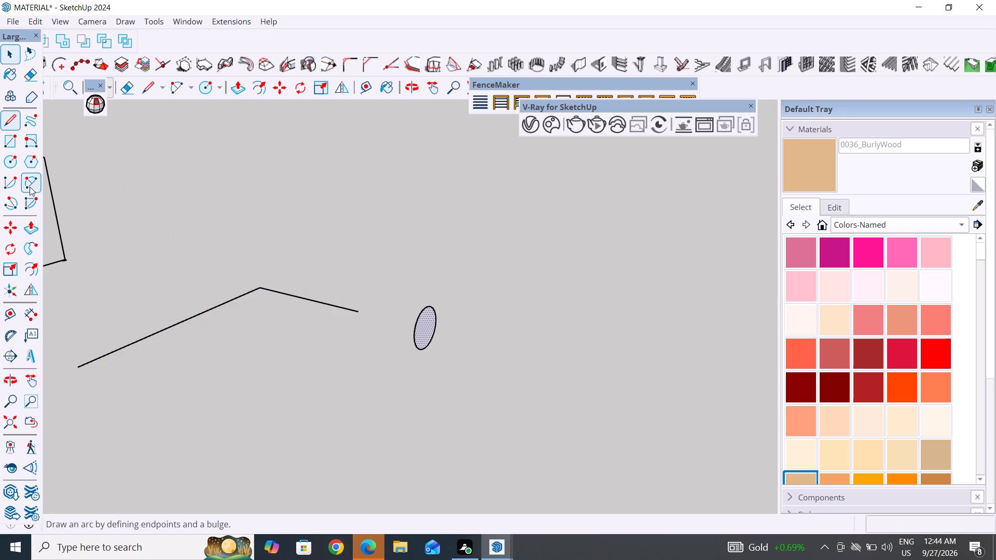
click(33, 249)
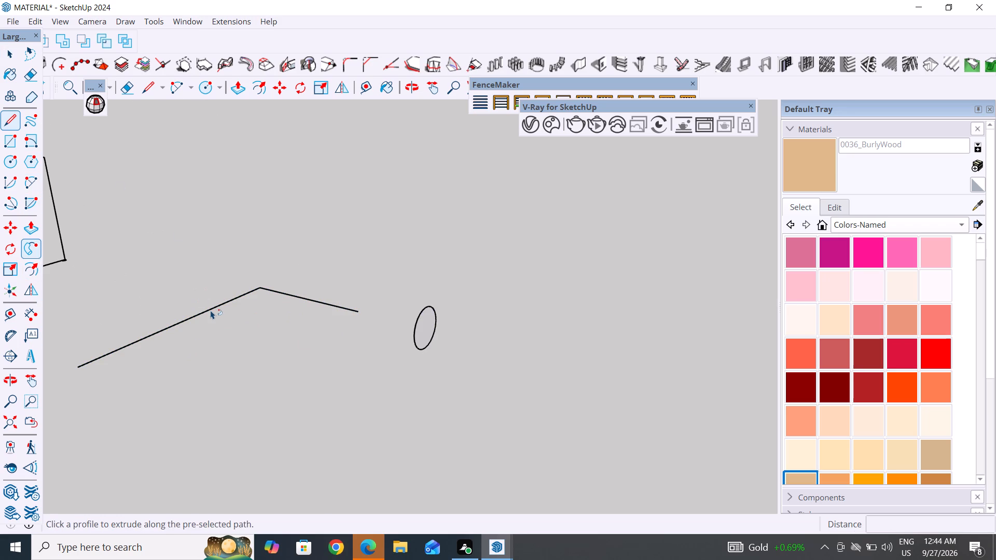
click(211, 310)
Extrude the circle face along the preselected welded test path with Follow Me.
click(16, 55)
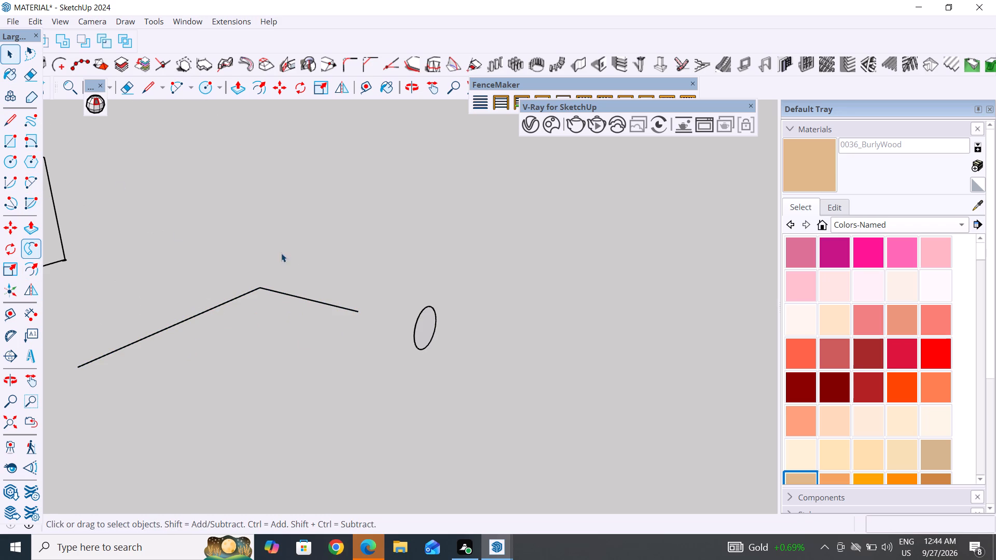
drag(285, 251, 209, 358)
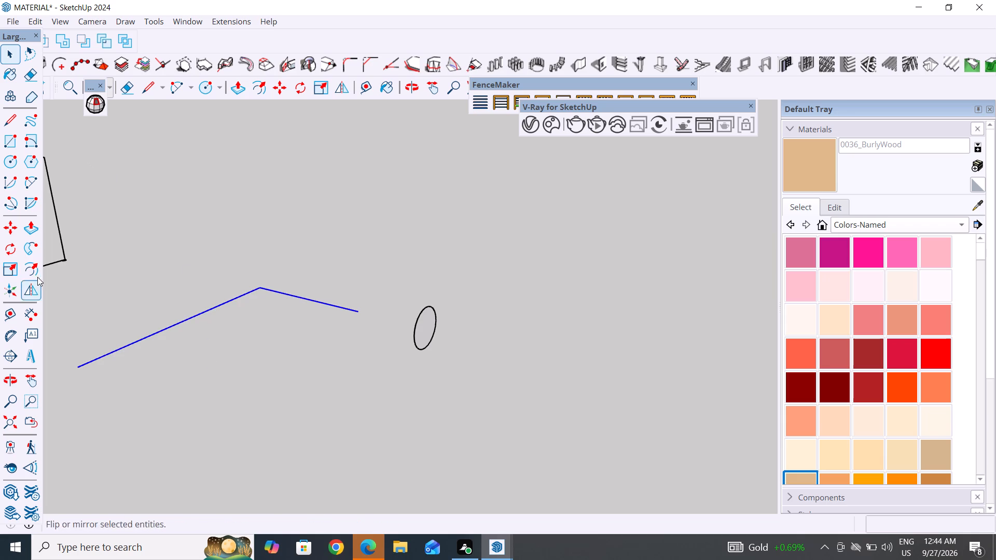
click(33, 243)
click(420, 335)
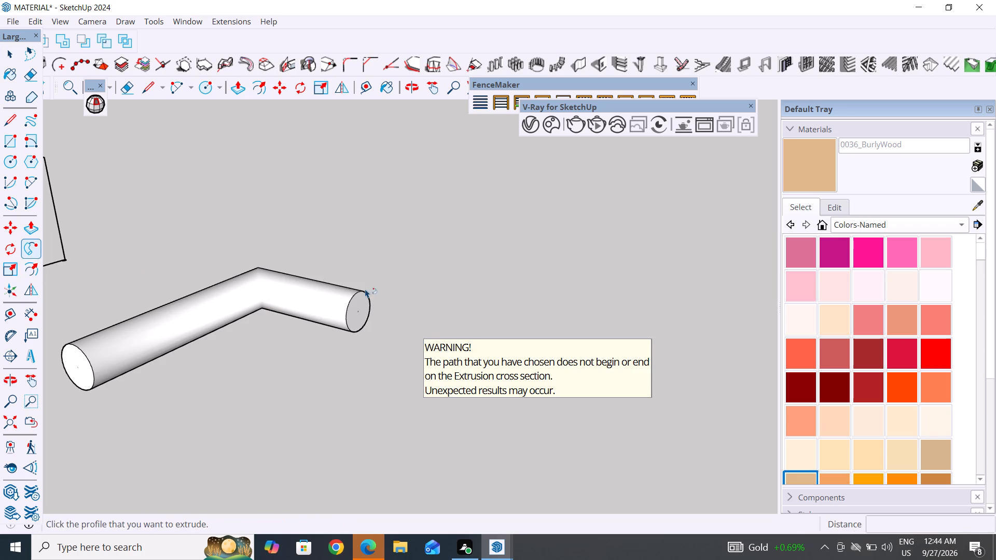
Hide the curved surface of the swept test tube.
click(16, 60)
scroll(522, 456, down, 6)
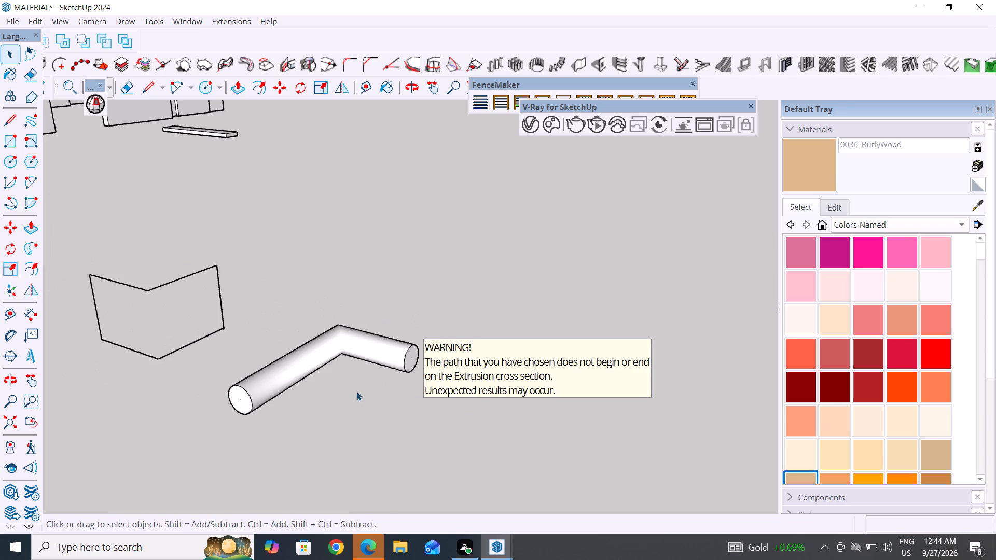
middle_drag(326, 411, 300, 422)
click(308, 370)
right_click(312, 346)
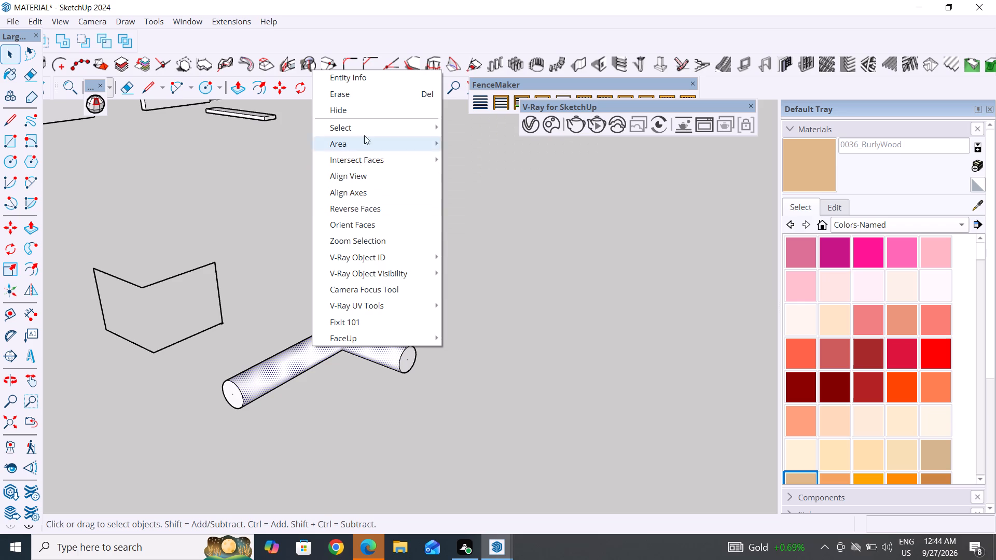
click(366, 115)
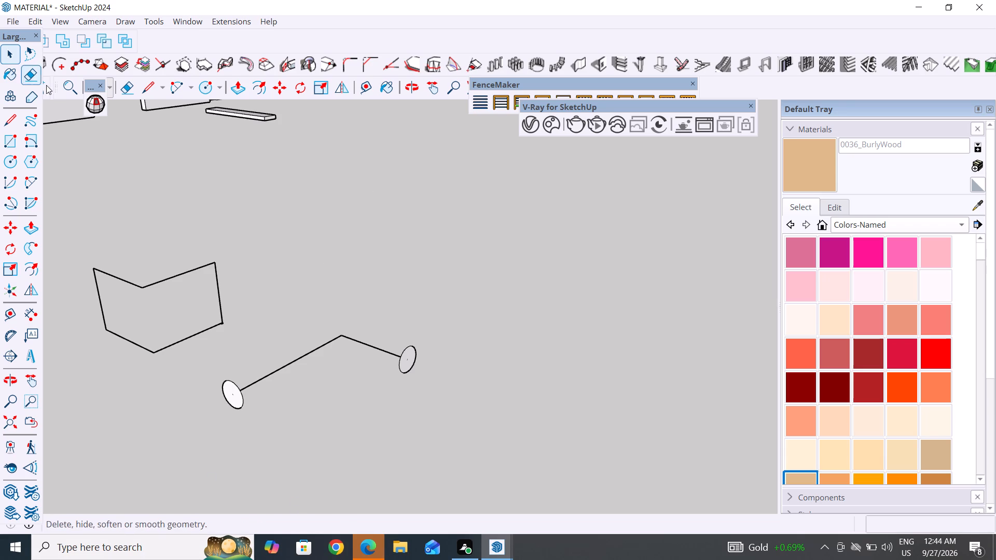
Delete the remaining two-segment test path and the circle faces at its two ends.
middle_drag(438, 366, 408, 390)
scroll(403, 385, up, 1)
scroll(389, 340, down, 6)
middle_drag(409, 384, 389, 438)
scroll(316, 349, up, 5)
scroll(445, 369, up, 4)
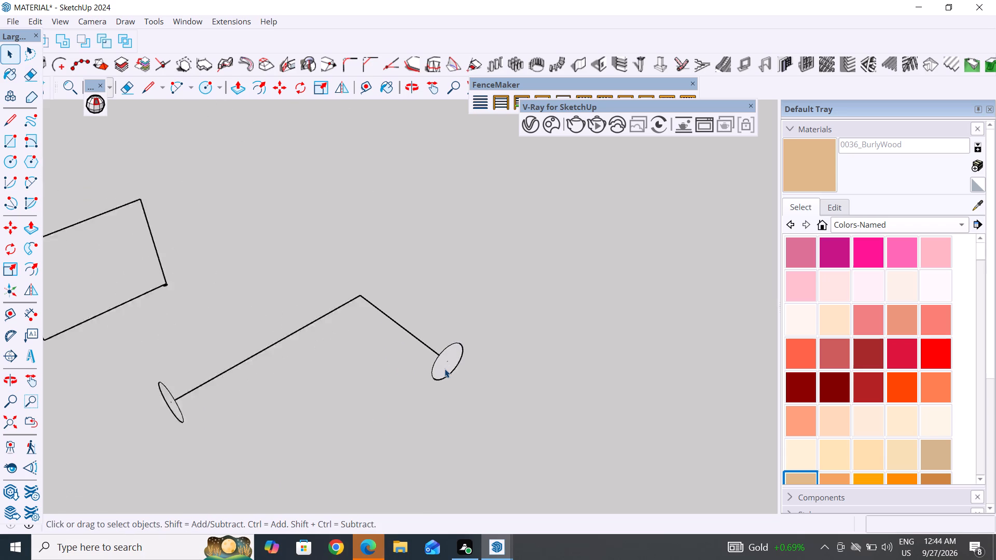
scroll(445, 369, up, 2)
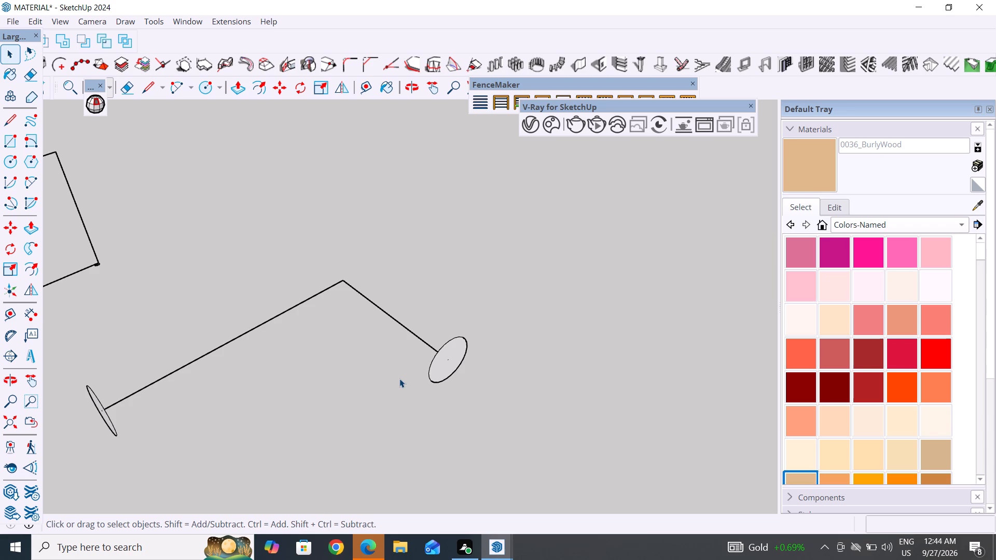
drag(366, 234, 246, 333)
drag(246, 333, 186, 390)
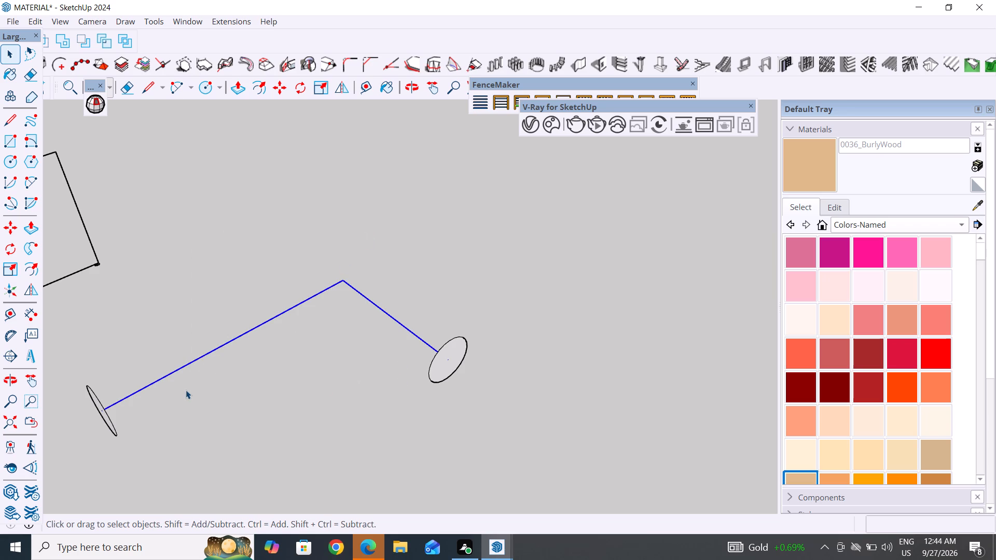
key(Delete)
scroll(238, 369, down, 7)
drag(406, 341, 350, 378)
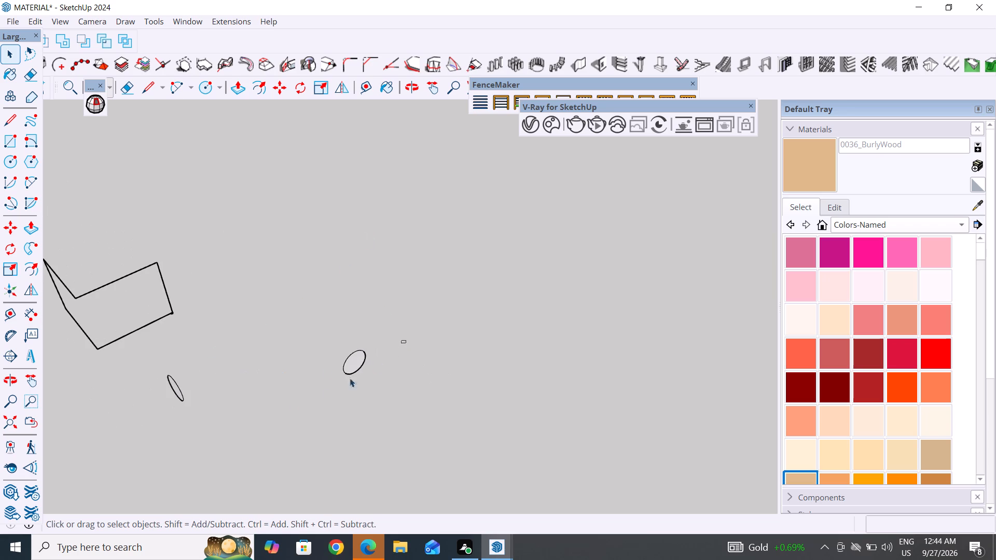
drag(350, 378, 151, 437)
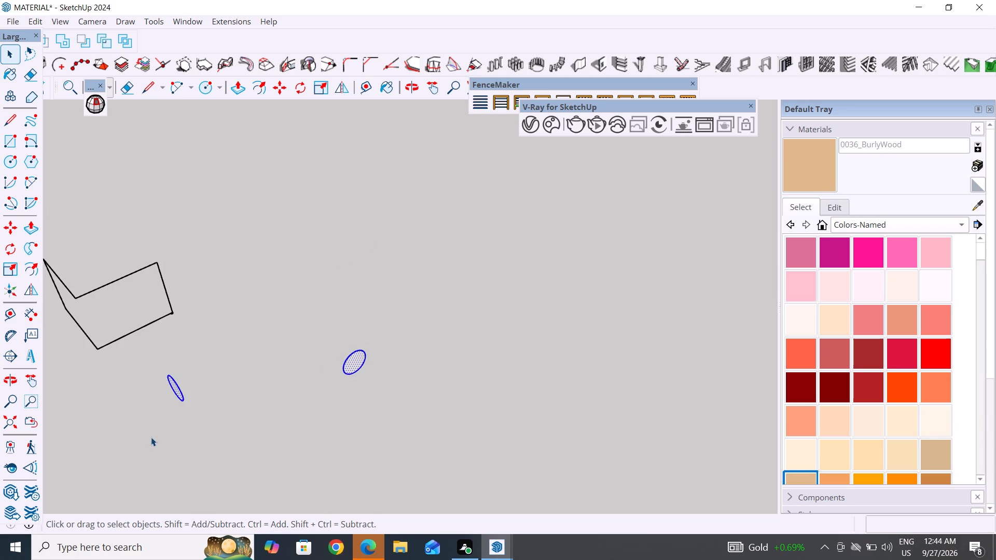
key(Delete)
Explode the welded curve of the corner window outline into separate edges.
middle_drag(410, 341, 407, 345)
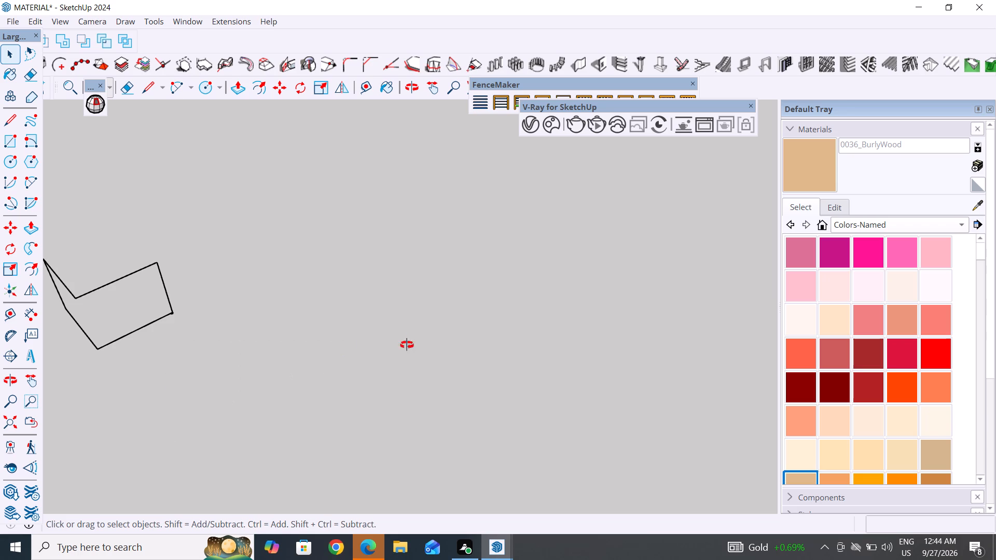
middle_drag(407, 345, 346, 373)
scroll(168, 298, up, 5)
middle_drag(196, 261, 275, 204)
scroll(587, 257, down, 6)
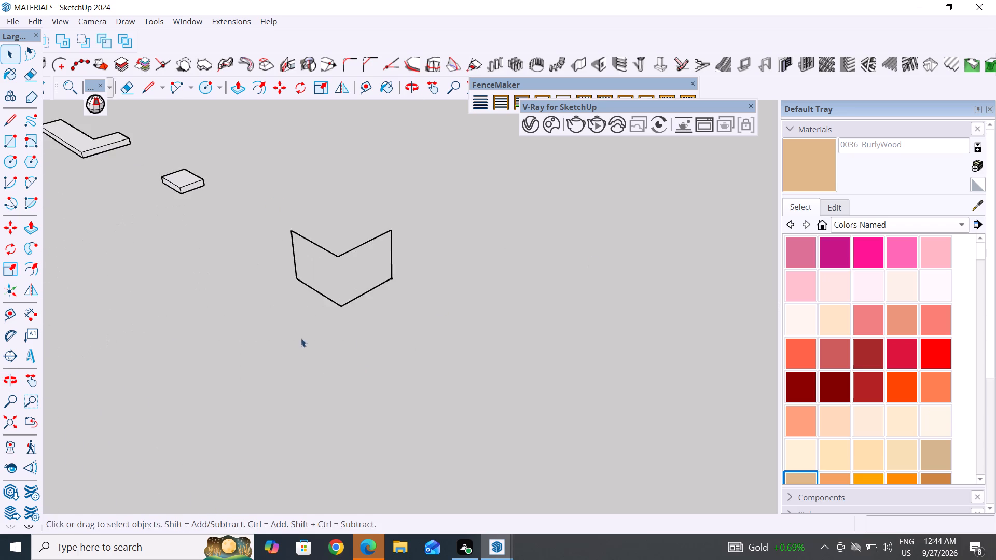
middle_drag(303, 332, 343, 252)
drag(386, 194, 313, 299)
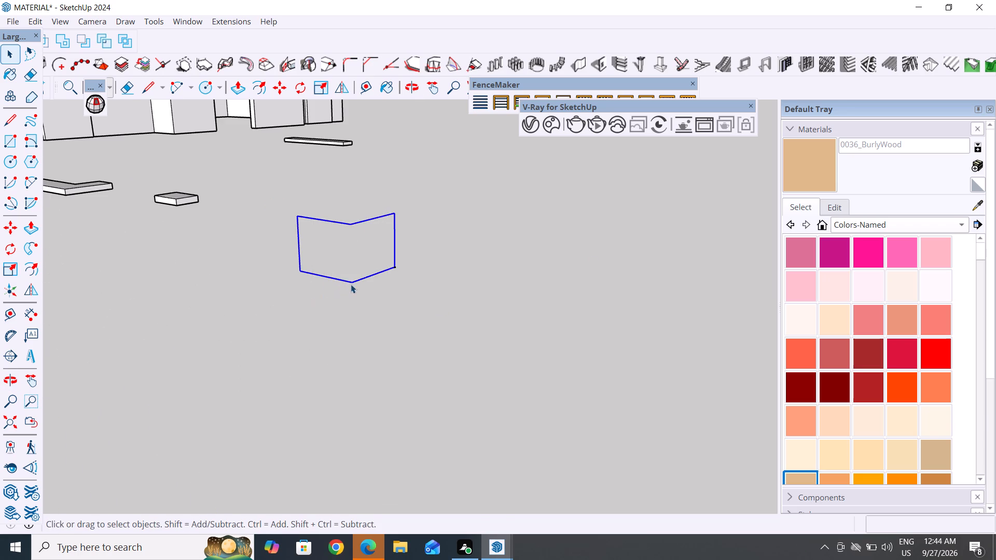
right_click(351, 284)
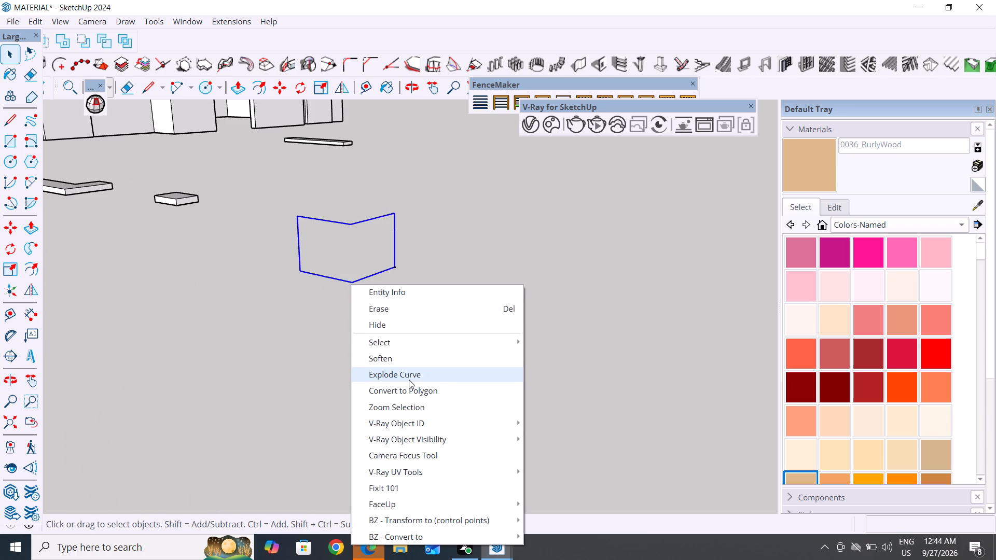
click(413, 379)
click(390, 334)
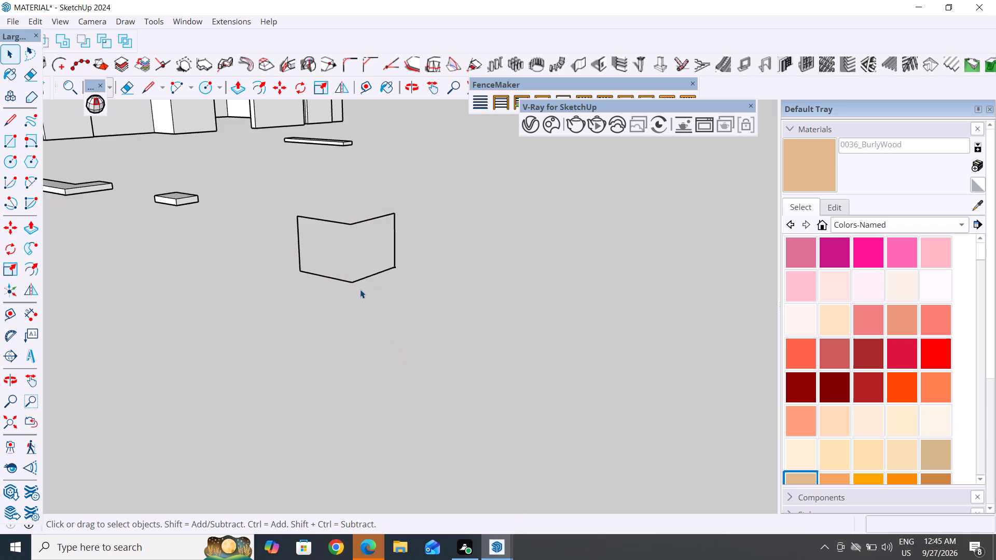
Select all six edges of the corner window outline and weld them into a single path.
click(361, 277)
click(365, 279)
scroll(361, 272, up, 4)
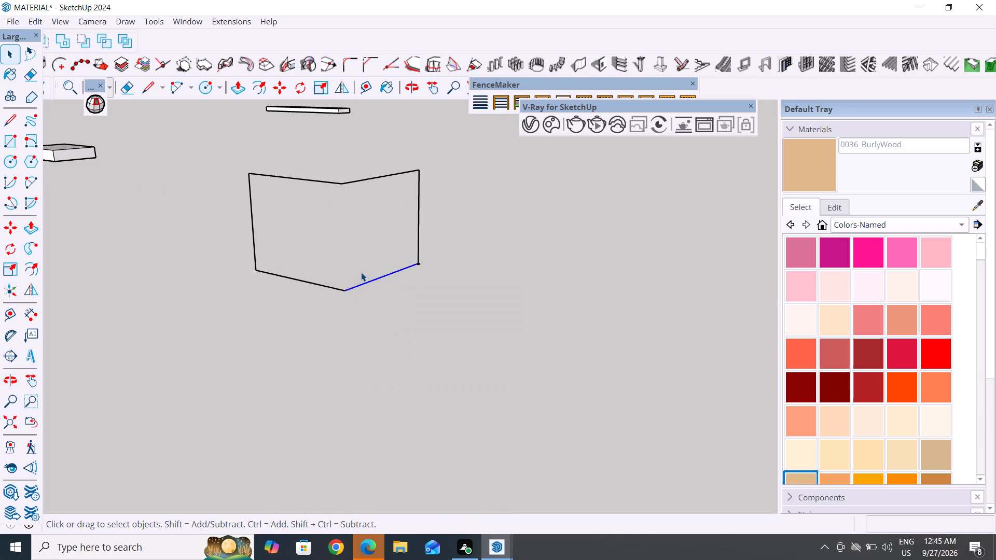
click(369, 228)
middle_drag(354, 284, 395, 323)
scroll(397, 239, up, 5)
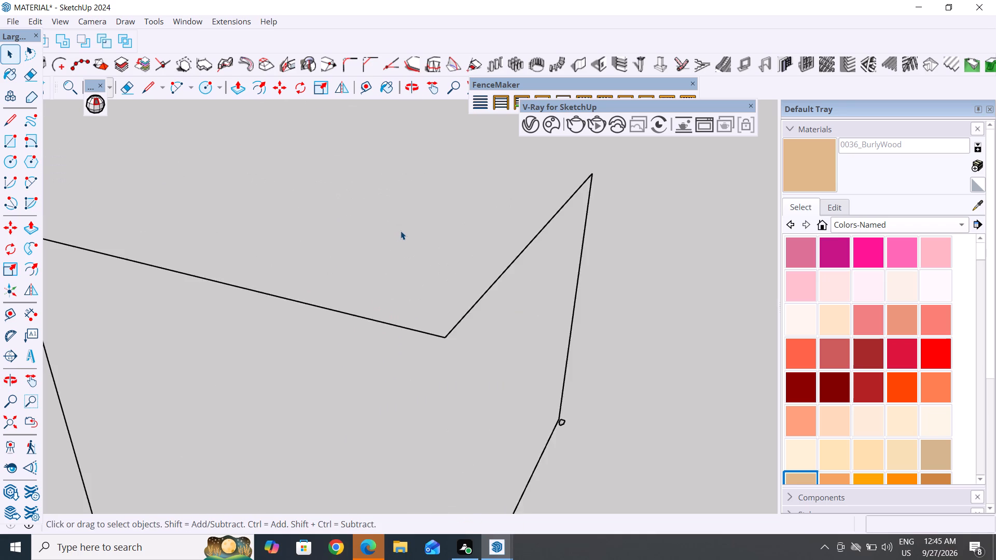
scroll(400, 230, down, 4)
drag(493, 170, 272, 263)
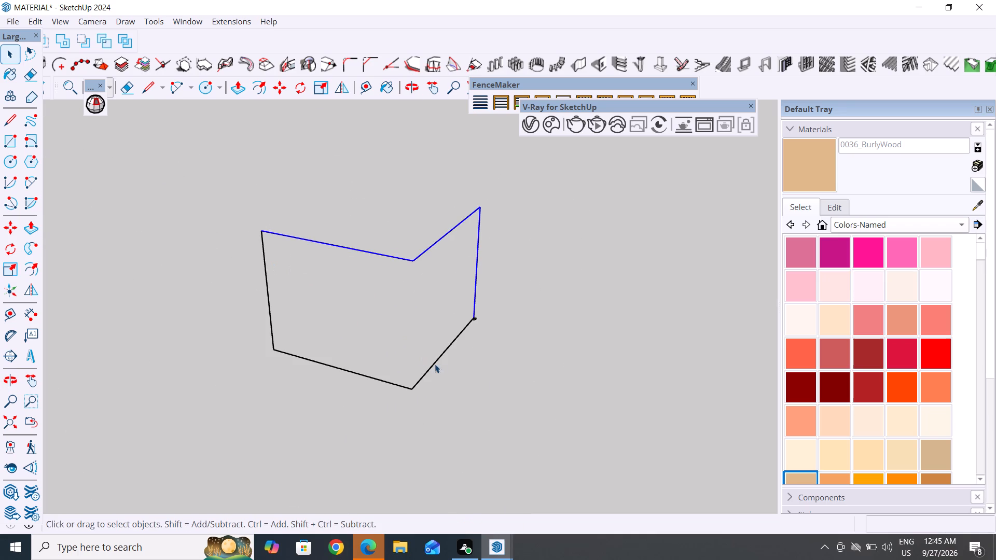
ctrl+drag(470, 361, 296, 433)
ctrl+drag(312, 276, 232, 334)
scroll(459, 324, up, 2)
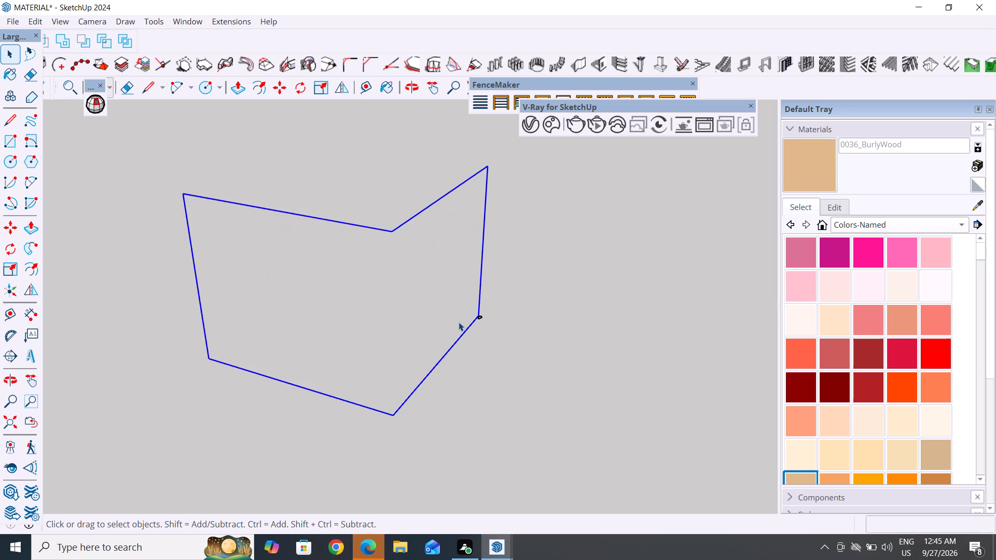
scroll(508, 318, up, 11)
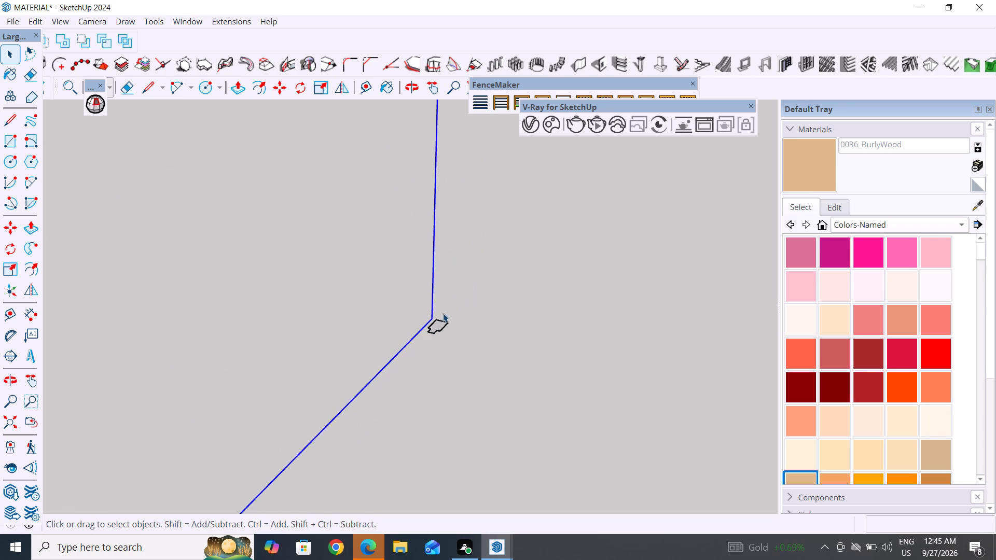
right_click(434, 225)
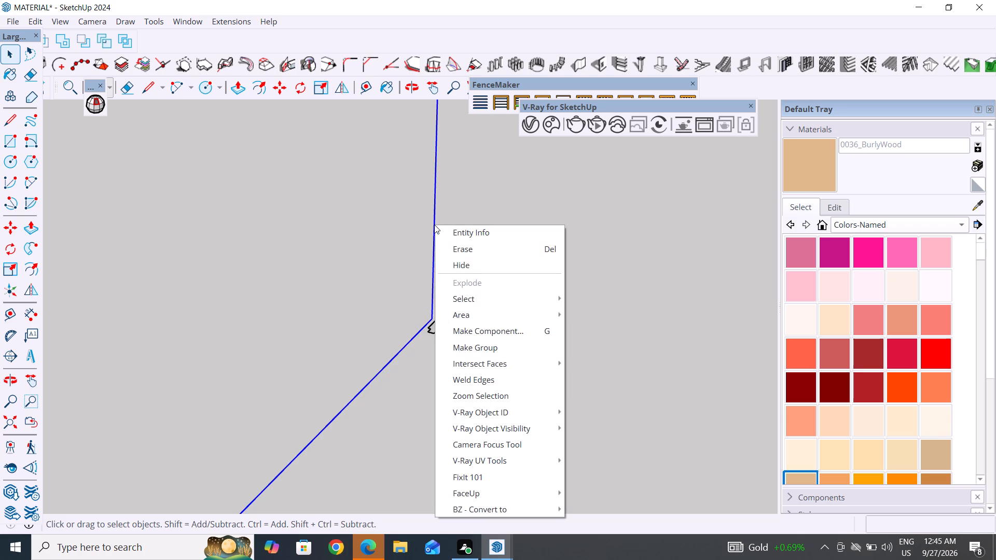
click(485, 376)
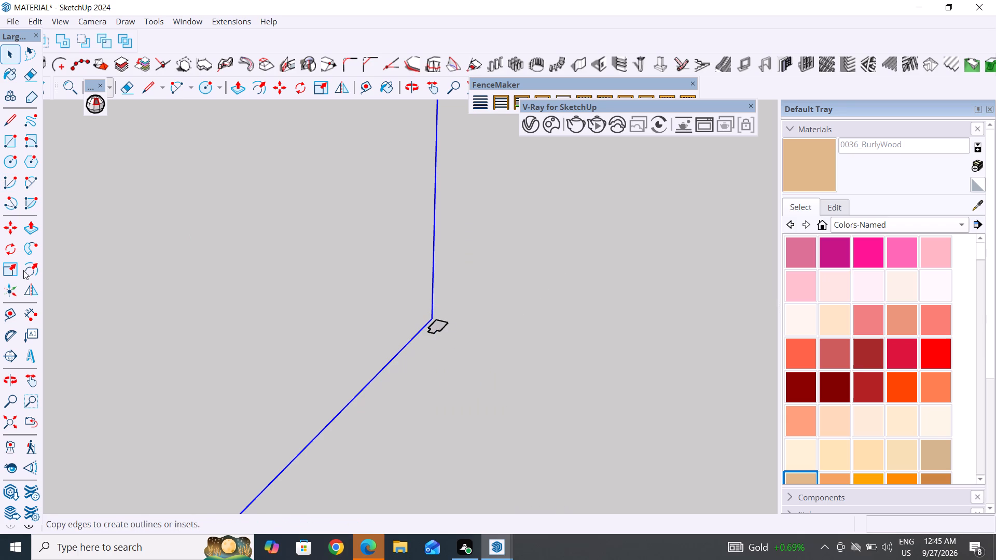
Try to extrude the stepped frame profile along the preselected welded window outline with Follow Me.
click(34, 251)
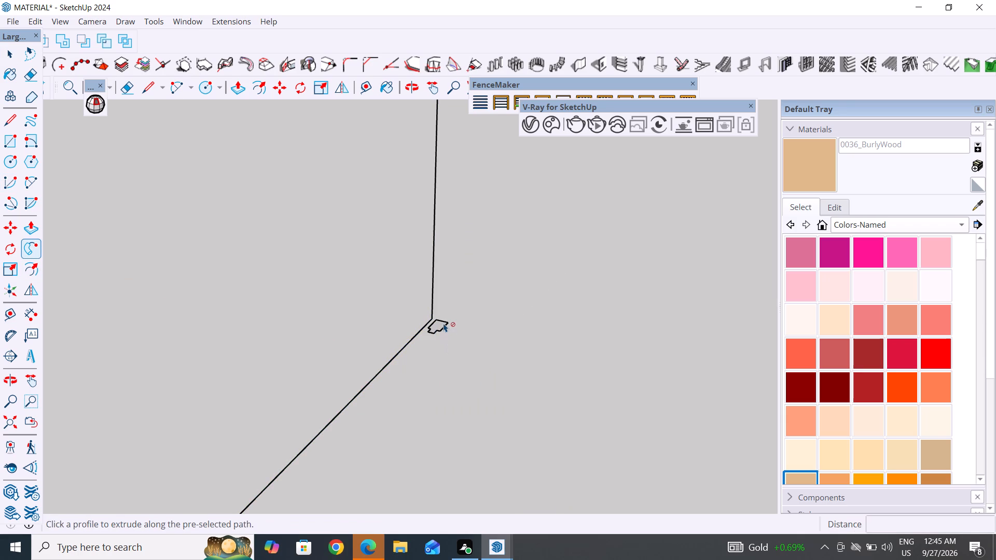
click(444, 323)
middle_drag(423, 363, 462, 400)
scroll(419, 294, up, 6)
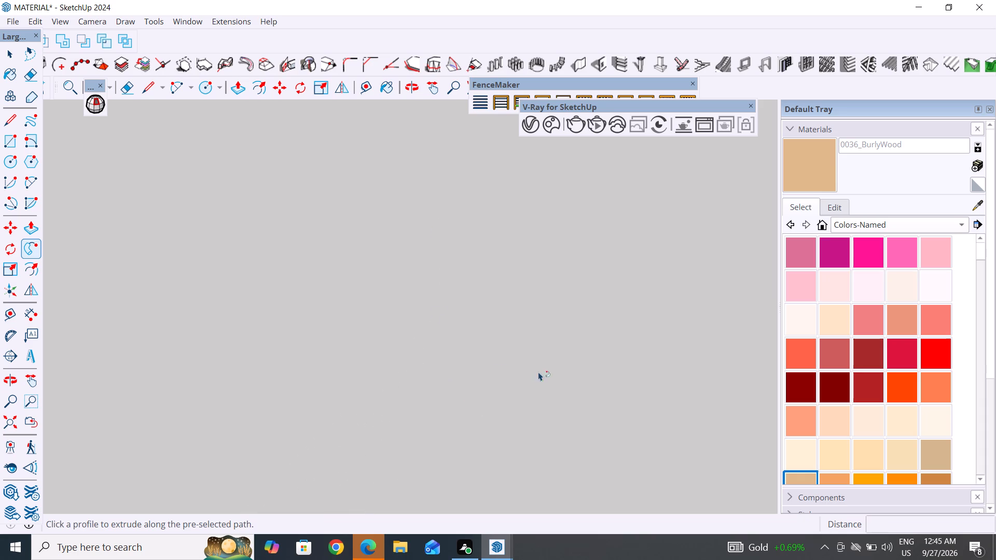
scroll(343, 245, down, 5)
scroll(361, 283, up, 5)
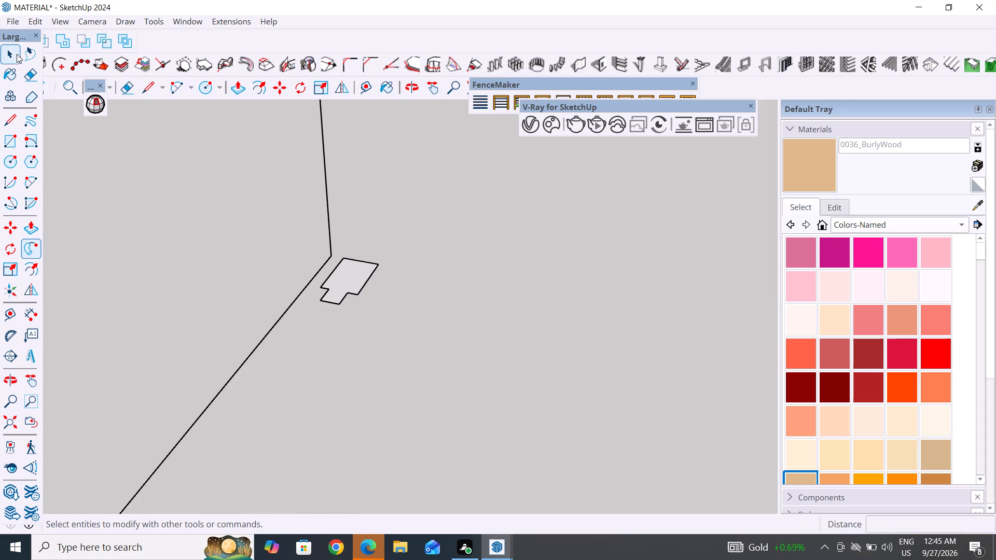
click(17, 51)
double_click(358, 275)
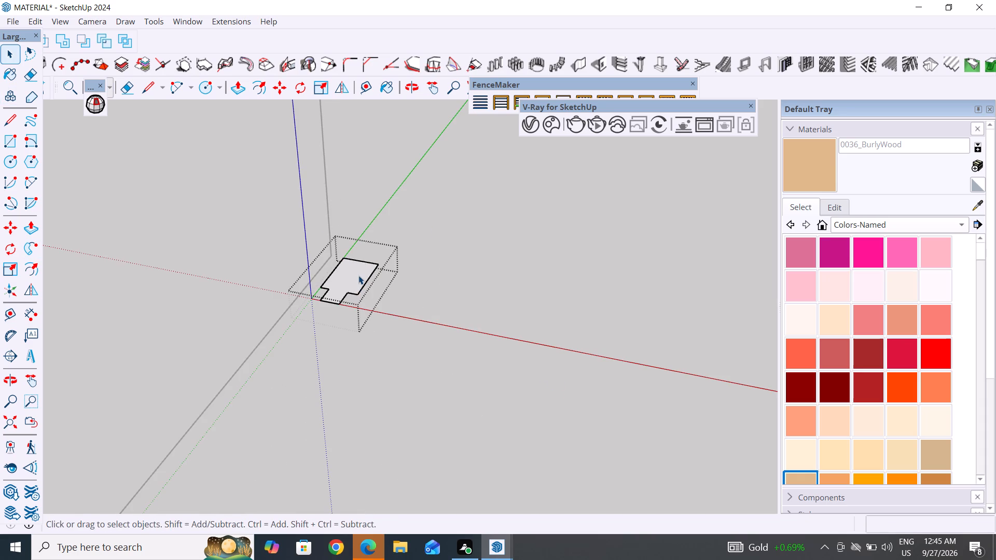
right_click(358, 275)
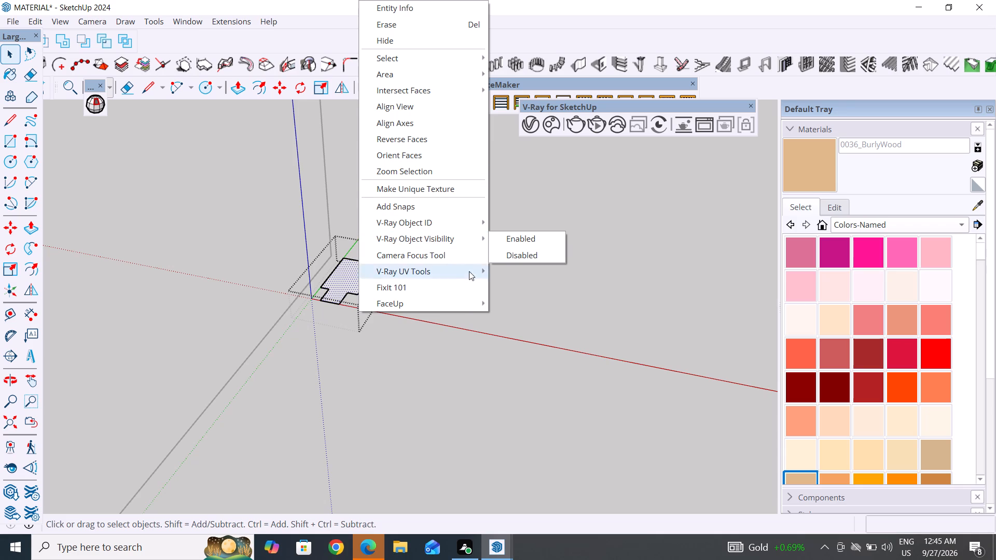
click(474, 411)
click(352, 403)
Draw a connecting line about 5/16" long from the frame profile's corner to the nearby corner of the window outline.
middle_drag(310, 315, 332, 330)
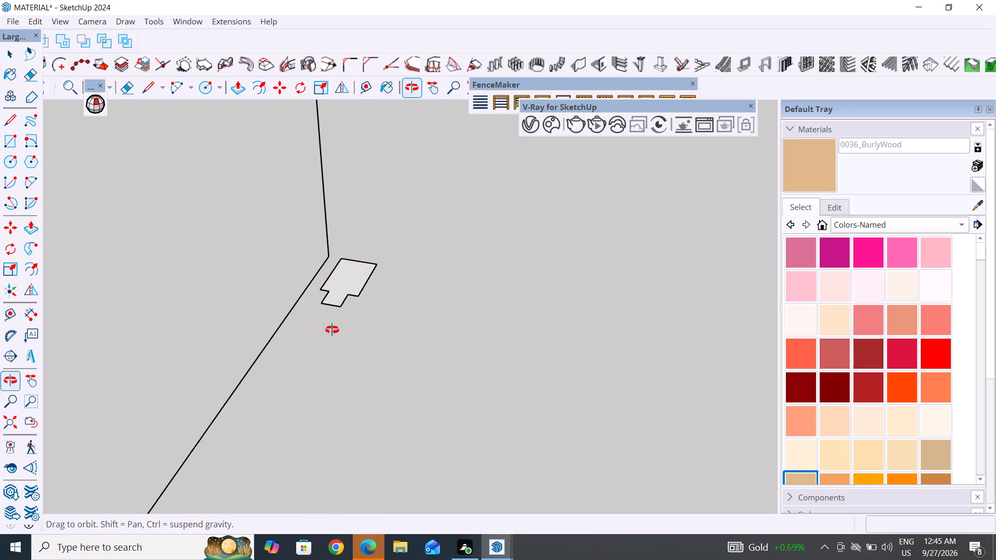
middle_drag(332, 330, 374, 356)
scroll(362, 319, up, 5)
scroll(428, 343, down, 5)
scroll(485, 315, up, 3)
scroll(485, 303, down, 2)
click(10, 121)
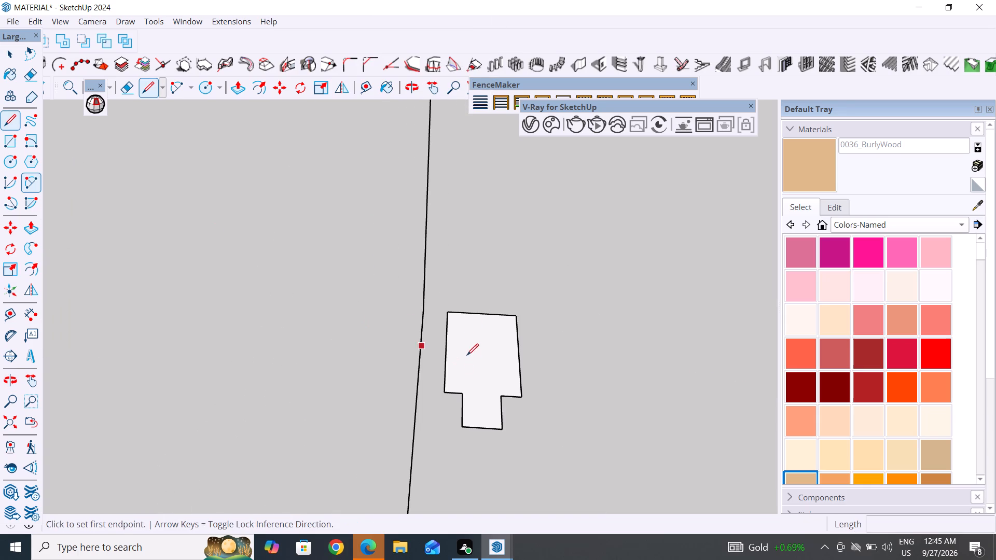
scroll(466, 340, up, 3)
click(445, 310)
click(407, 307)
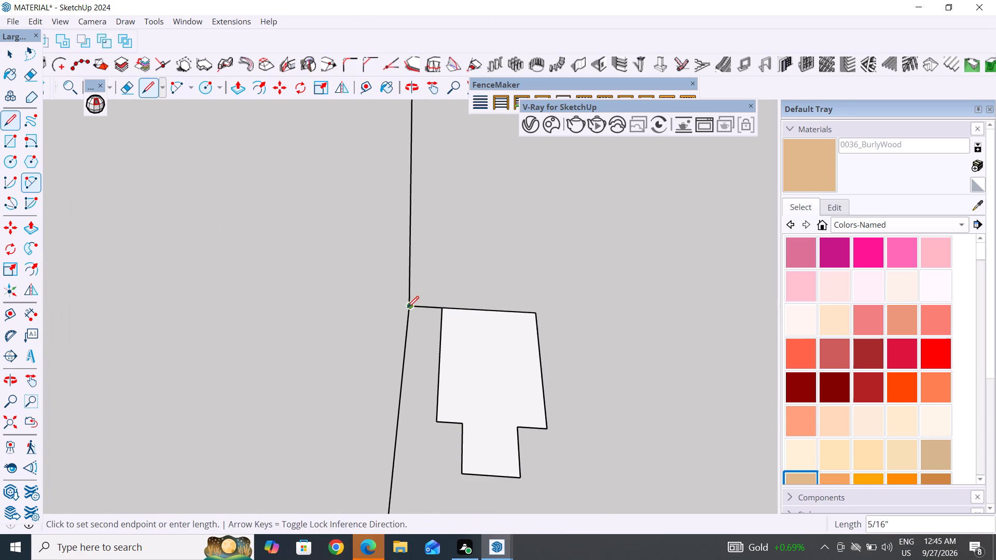
click(13, 58)
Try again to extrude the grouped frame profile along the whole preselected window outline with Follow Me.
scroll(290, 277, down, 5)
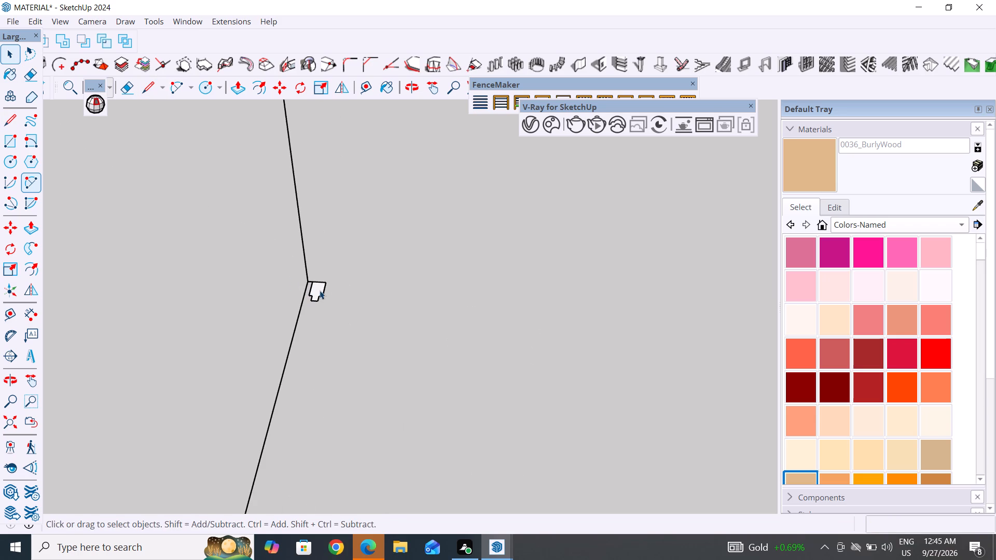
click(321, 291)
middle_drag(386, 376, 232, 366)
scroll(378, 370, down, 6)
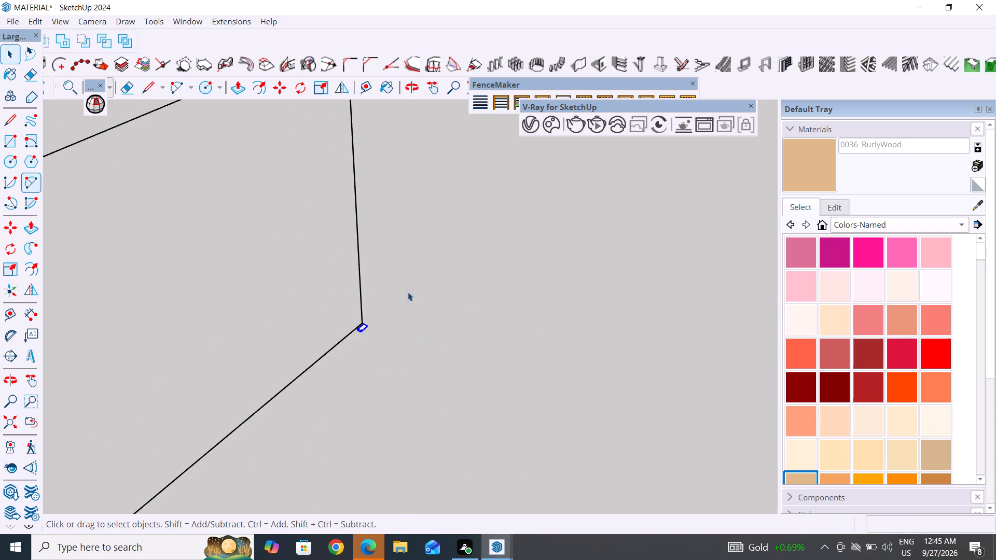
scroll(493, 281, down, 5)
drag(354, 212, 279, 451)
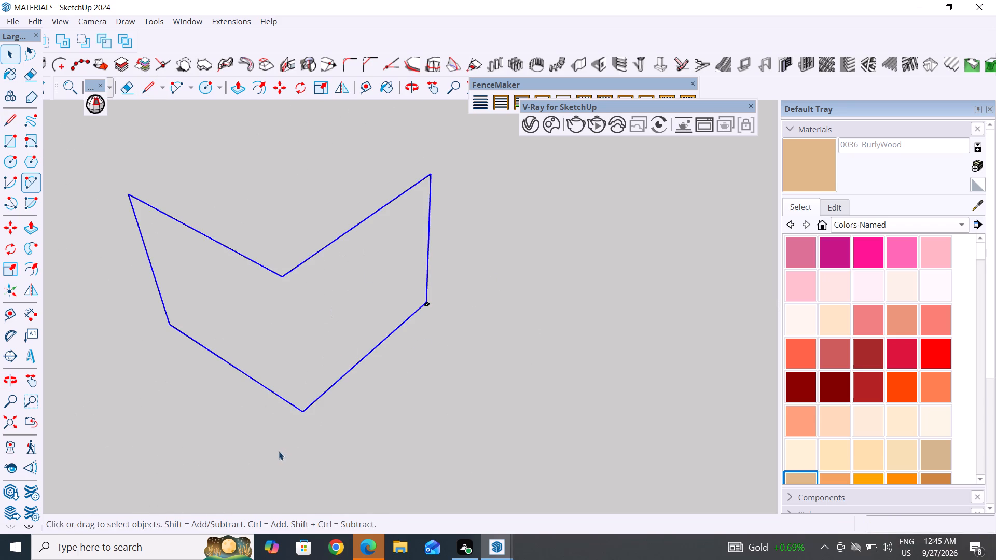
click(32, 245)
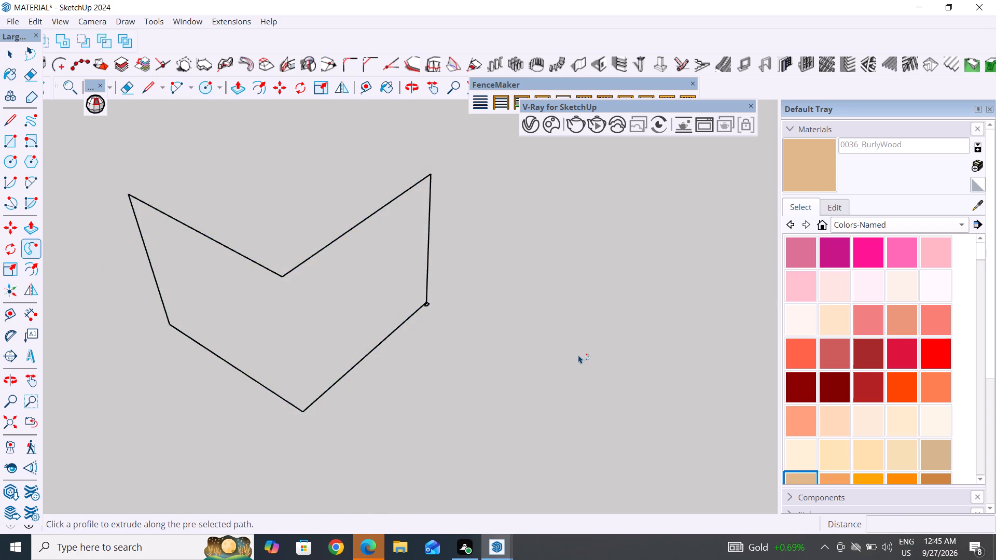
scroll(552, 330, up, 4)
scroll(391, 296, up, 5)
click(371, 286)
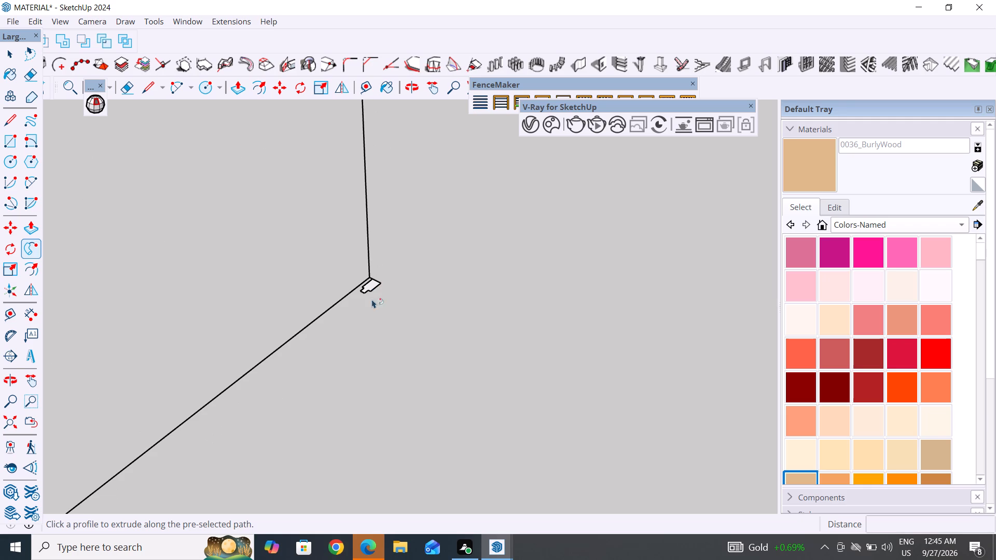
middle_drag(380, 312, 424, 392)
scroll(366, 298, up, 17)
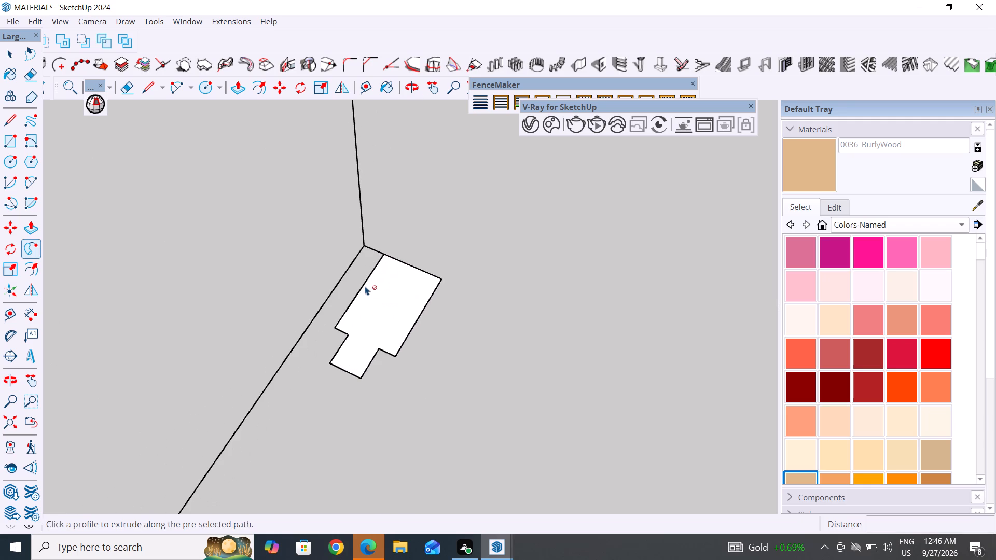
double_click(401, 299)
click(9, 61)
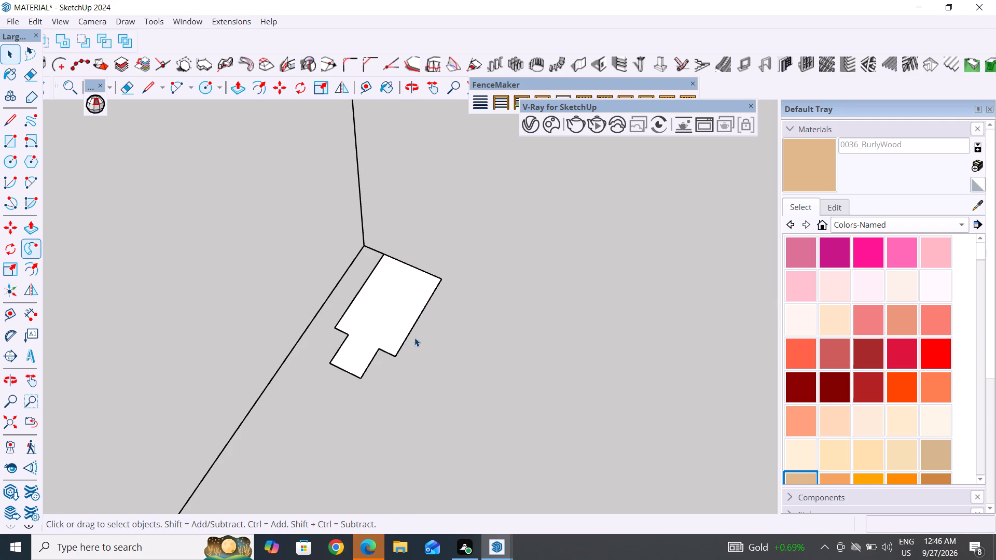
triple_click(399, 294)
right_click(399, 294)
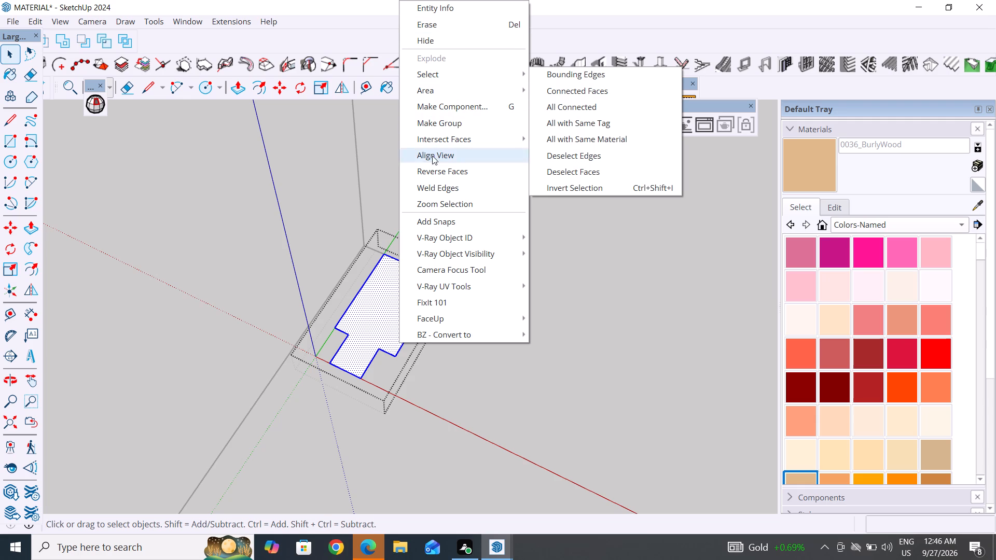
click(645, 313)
Explode the frame profile group so its face is loose geometry.
right_click(400, 306)
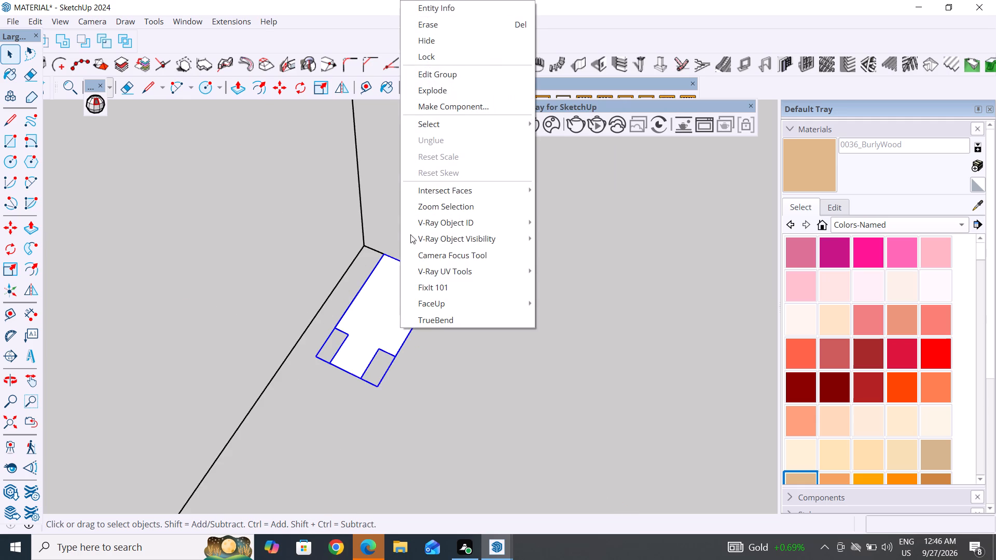
click(454, 90)
click(399, 313)
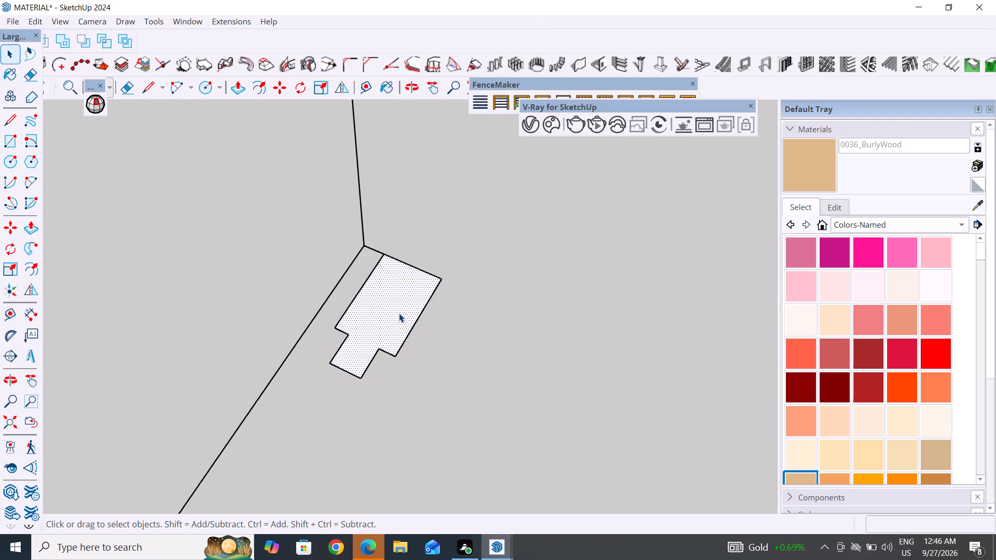
click(399, 313)
Extrude the exploded frame profile's face along the preselected welded window outline with Follow Me.
click(362, 207)
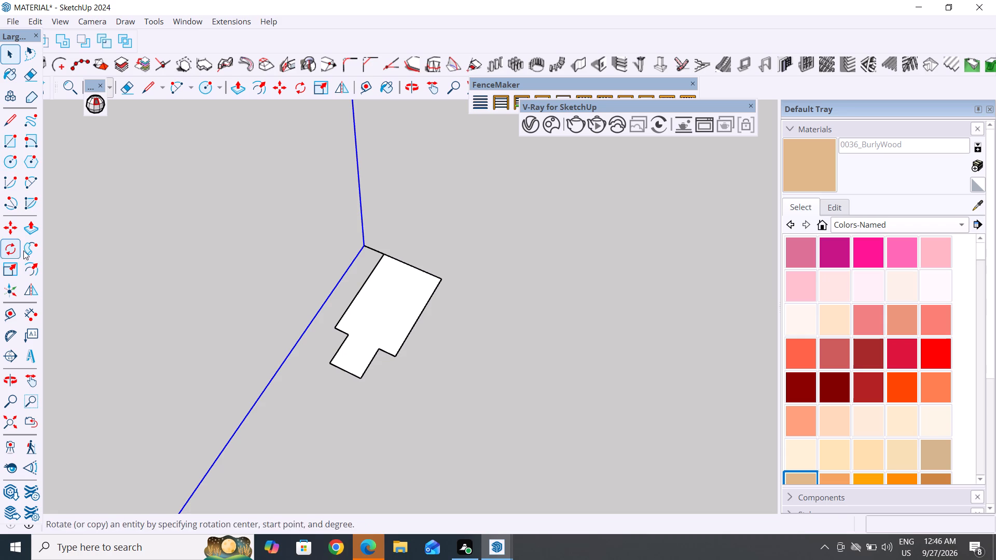
click(30, 255)
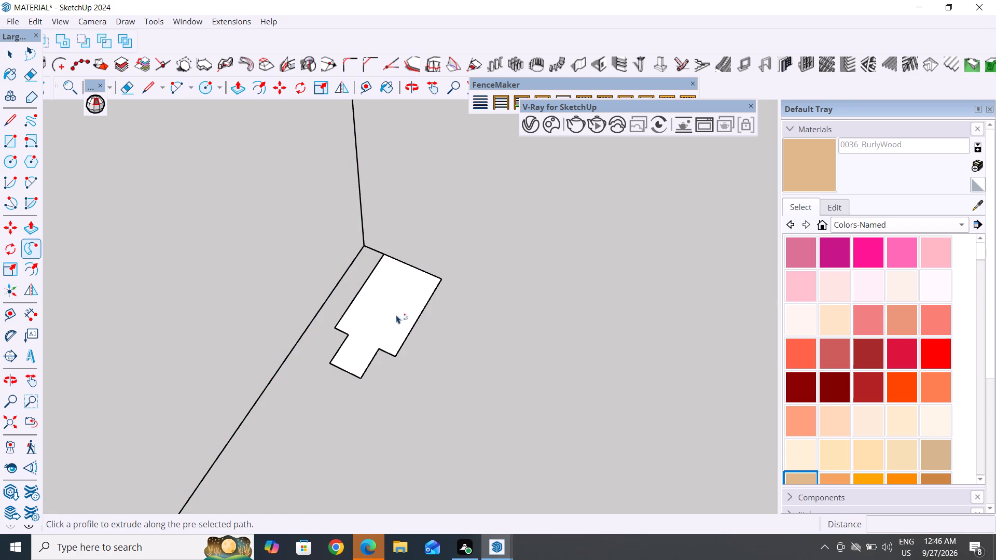
click(406, 314)
scroll(457, 331, down, 14)
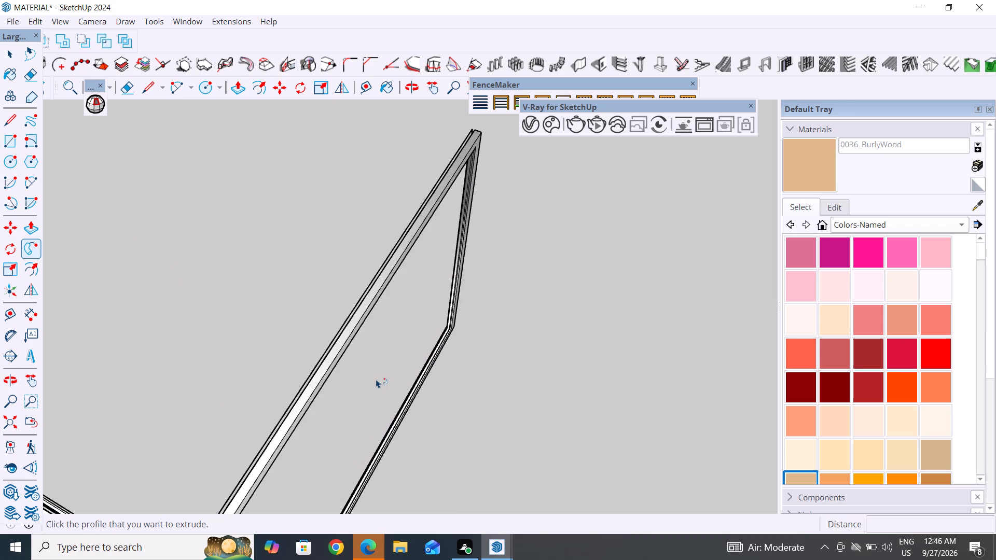
middle_drag(376, 379, 612, 382)
scroll(403, 326, up, 9)
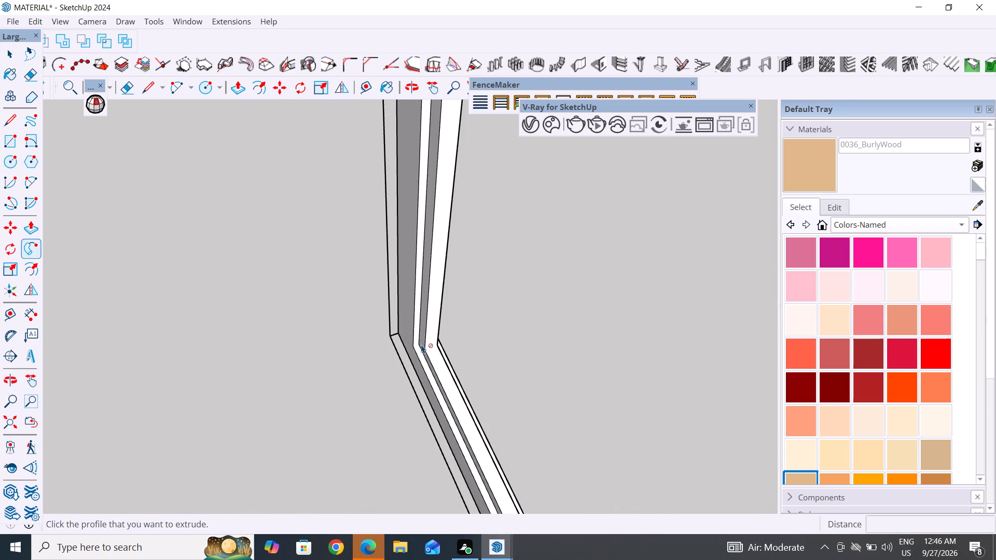
Delete the leftover welded outline path and the short connecting line beside the swept window frame.
click(17, 52)
scroll(440, 427, up, 3)
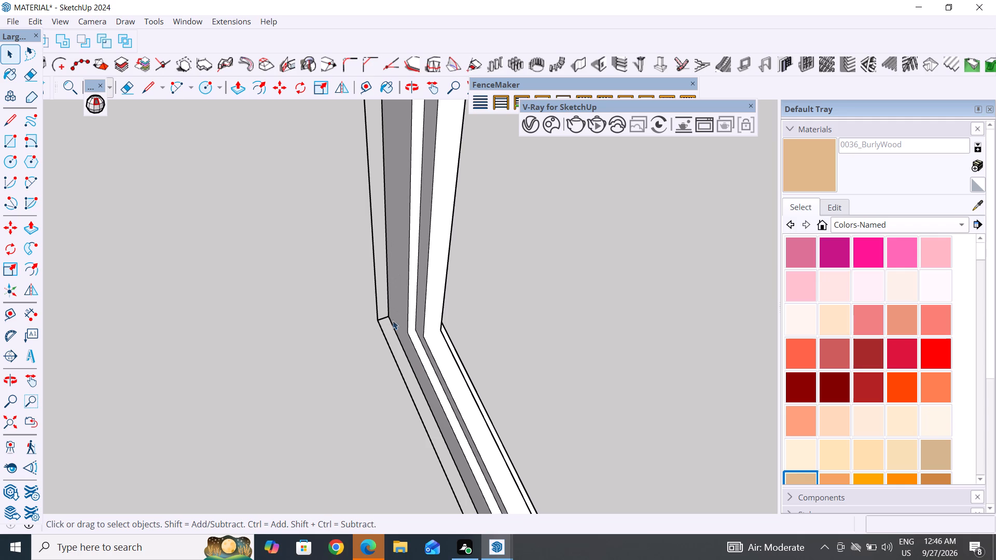
drag(382, 312, 359, 347)
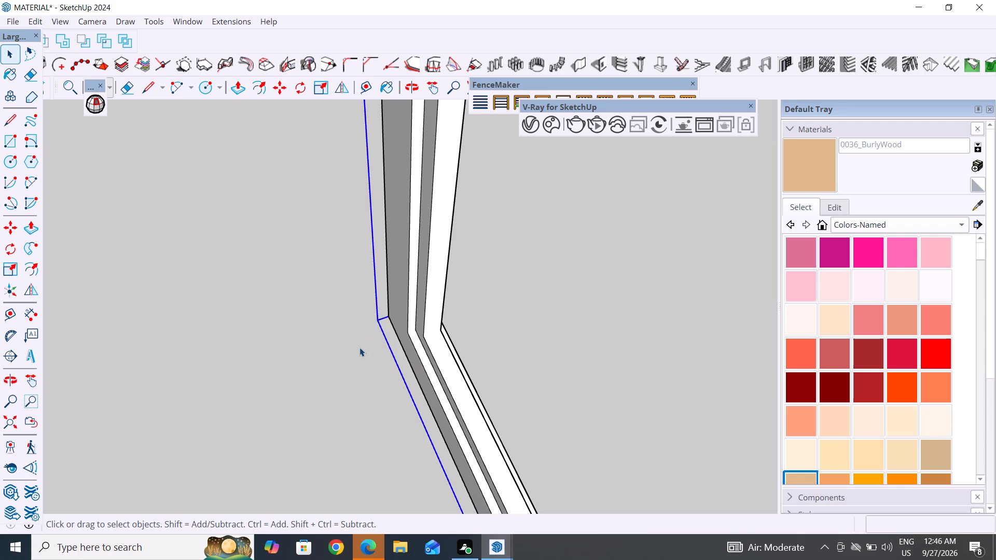
key(Delete)
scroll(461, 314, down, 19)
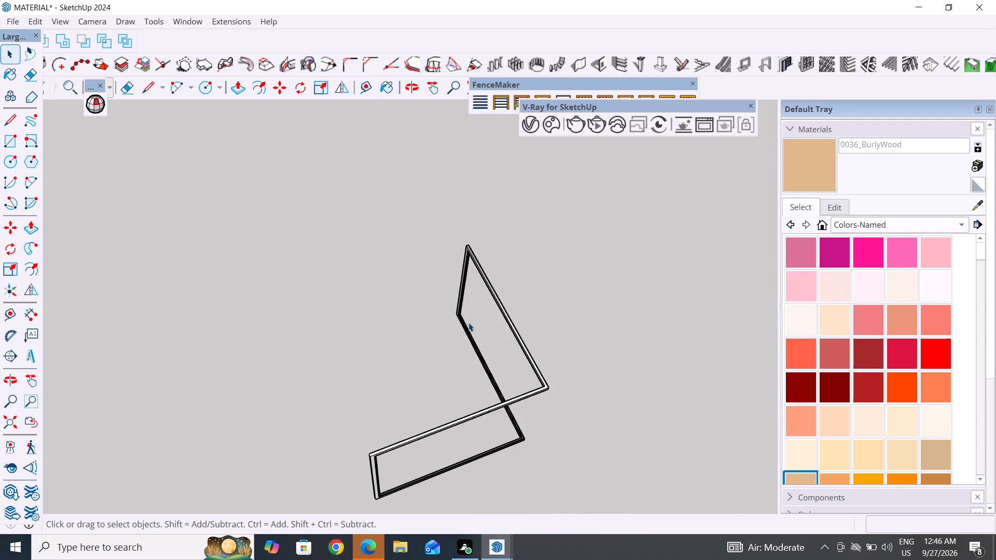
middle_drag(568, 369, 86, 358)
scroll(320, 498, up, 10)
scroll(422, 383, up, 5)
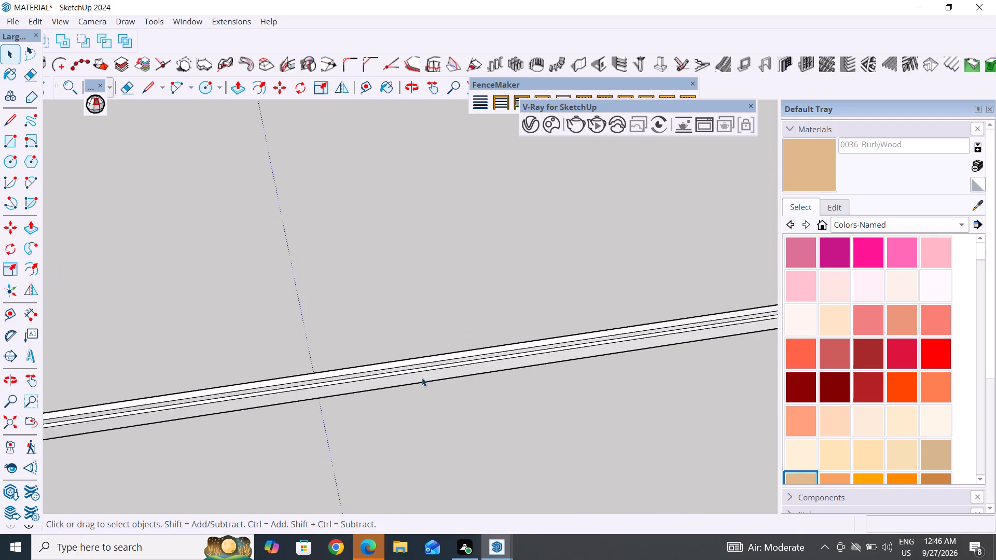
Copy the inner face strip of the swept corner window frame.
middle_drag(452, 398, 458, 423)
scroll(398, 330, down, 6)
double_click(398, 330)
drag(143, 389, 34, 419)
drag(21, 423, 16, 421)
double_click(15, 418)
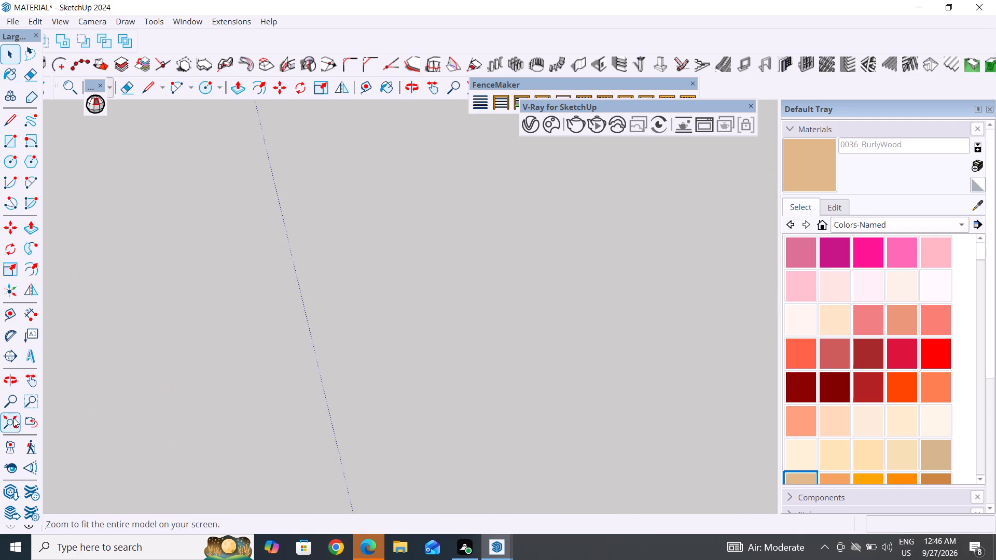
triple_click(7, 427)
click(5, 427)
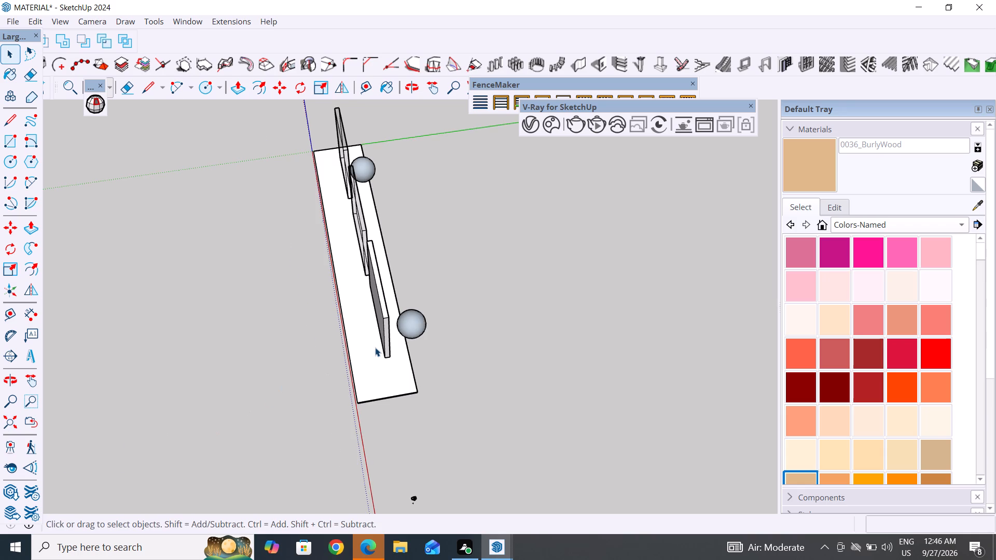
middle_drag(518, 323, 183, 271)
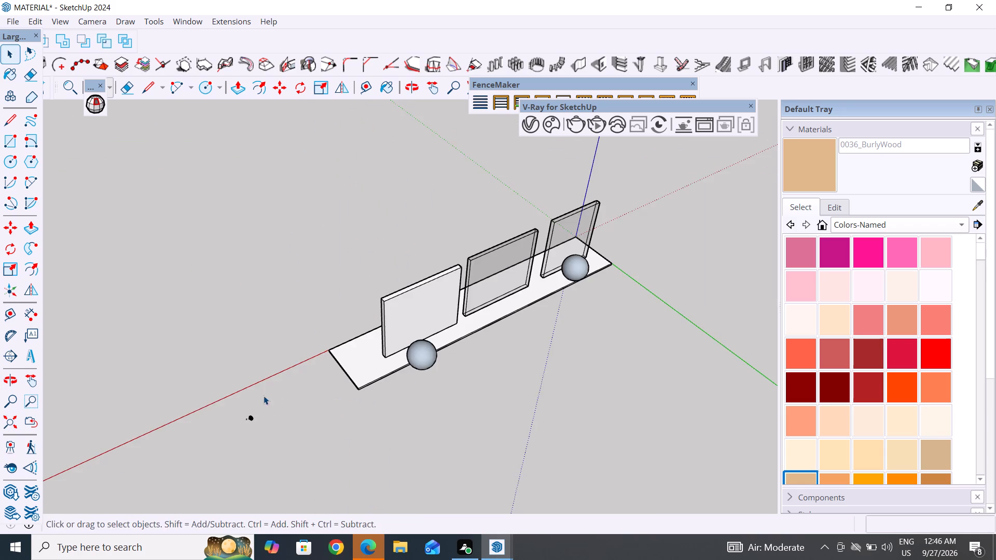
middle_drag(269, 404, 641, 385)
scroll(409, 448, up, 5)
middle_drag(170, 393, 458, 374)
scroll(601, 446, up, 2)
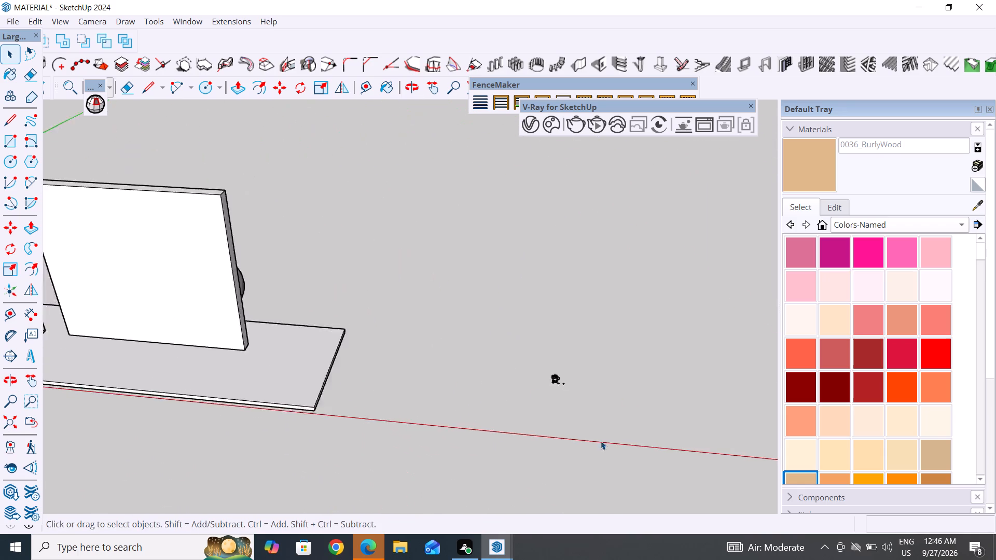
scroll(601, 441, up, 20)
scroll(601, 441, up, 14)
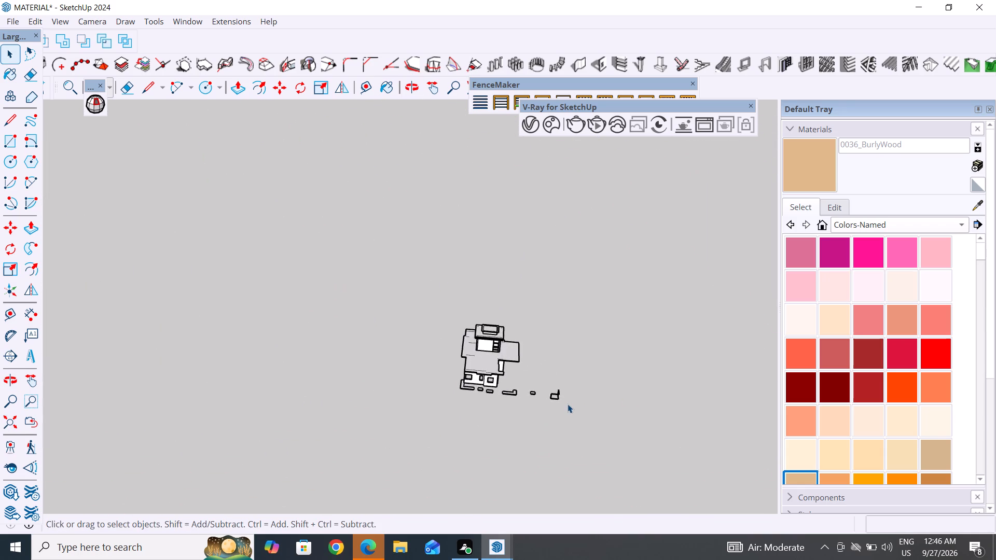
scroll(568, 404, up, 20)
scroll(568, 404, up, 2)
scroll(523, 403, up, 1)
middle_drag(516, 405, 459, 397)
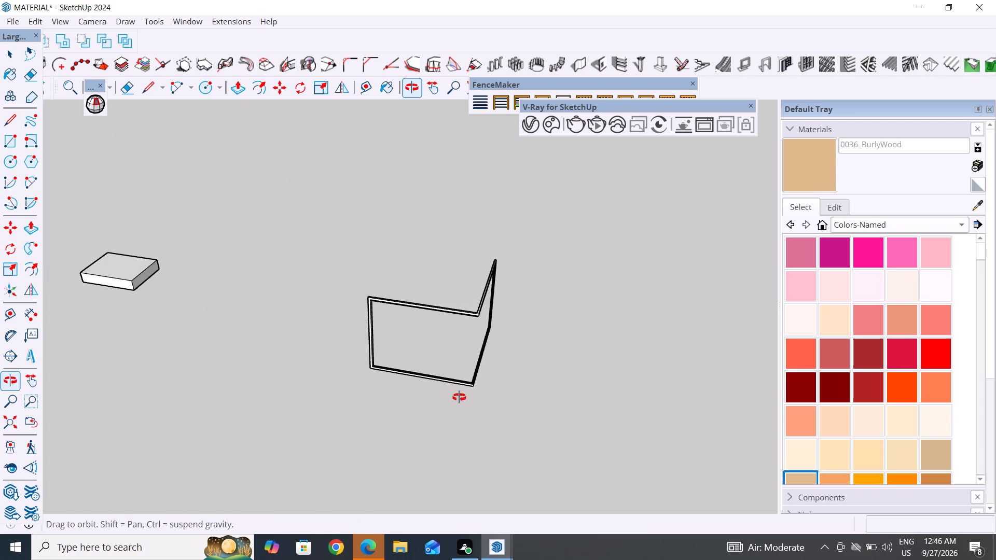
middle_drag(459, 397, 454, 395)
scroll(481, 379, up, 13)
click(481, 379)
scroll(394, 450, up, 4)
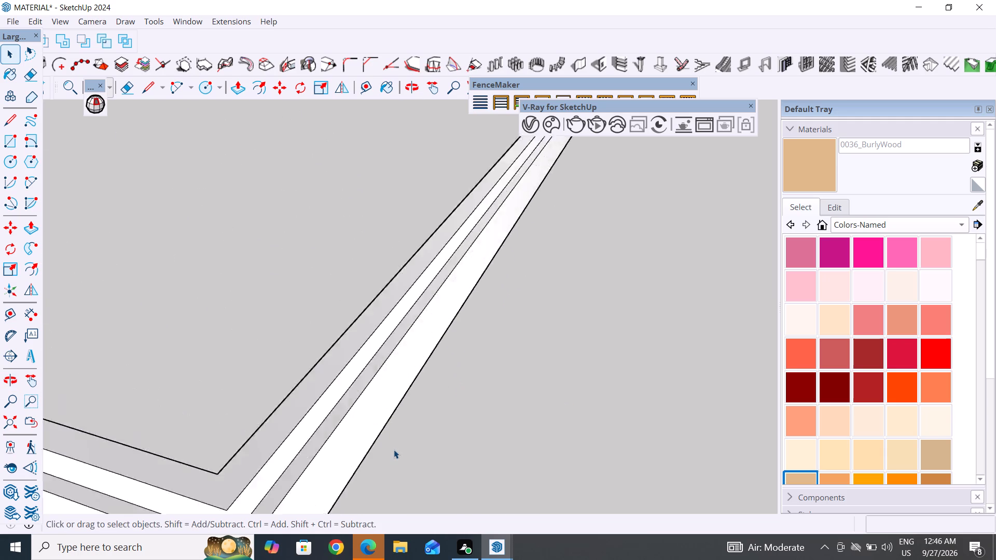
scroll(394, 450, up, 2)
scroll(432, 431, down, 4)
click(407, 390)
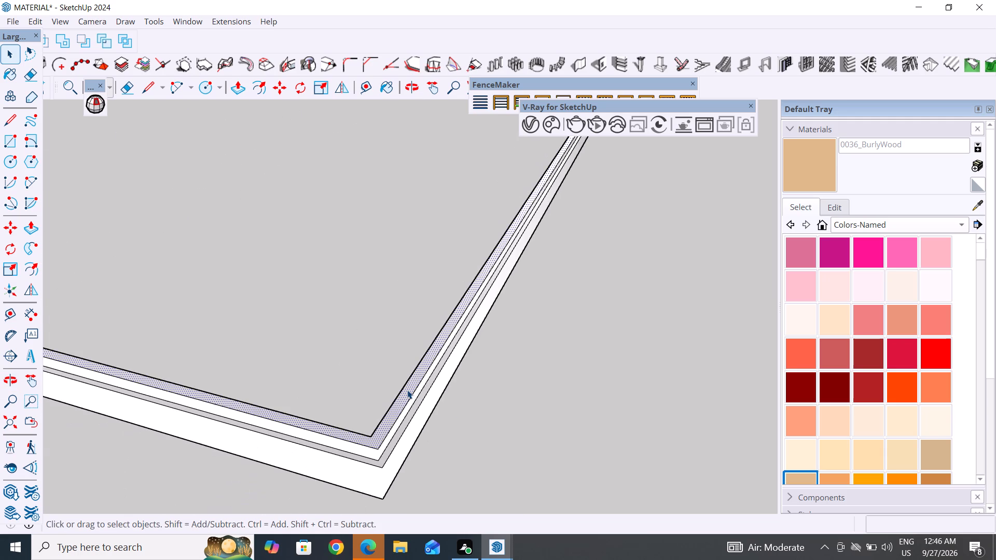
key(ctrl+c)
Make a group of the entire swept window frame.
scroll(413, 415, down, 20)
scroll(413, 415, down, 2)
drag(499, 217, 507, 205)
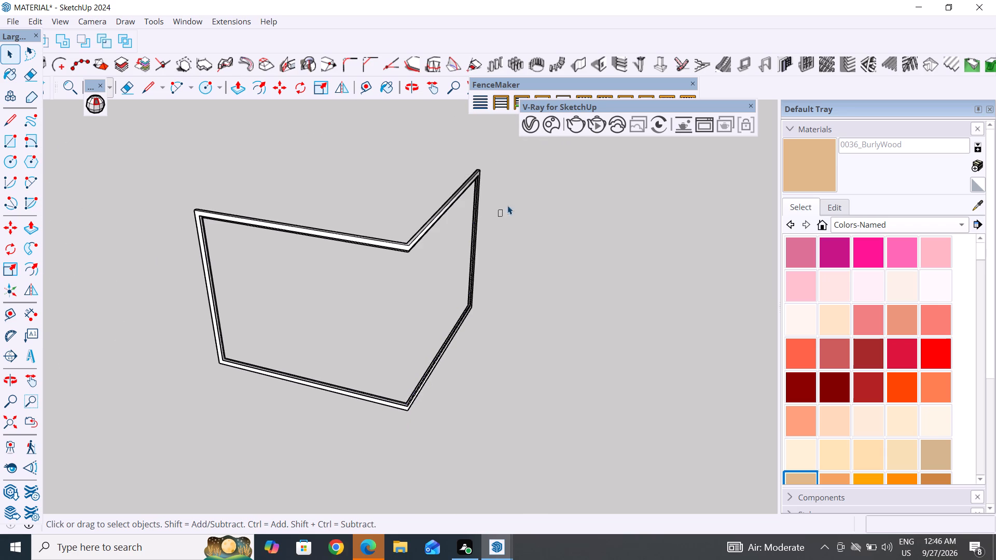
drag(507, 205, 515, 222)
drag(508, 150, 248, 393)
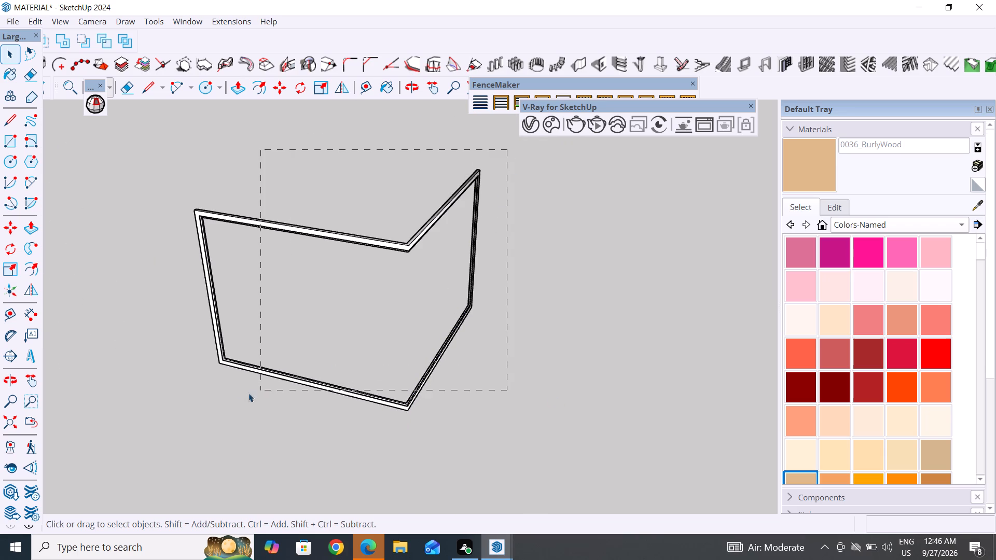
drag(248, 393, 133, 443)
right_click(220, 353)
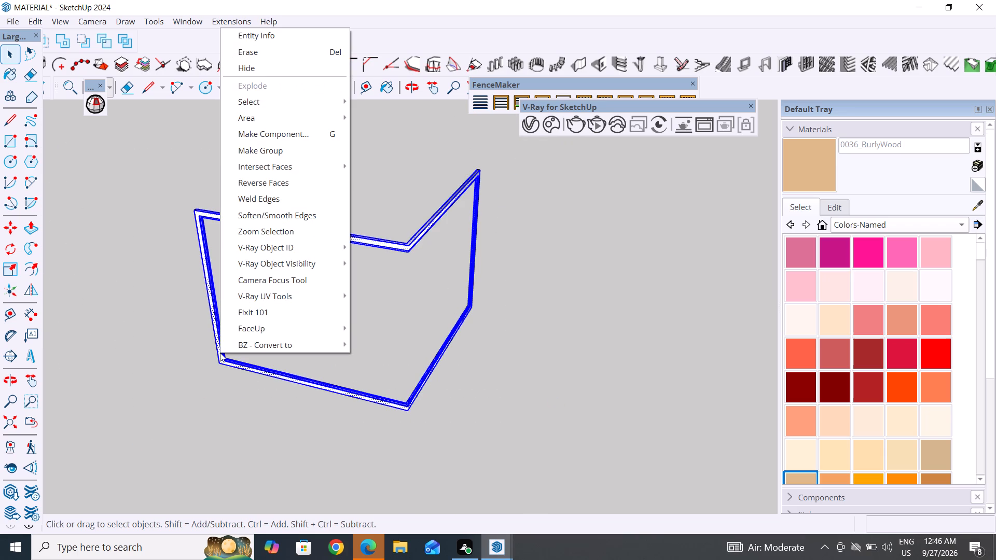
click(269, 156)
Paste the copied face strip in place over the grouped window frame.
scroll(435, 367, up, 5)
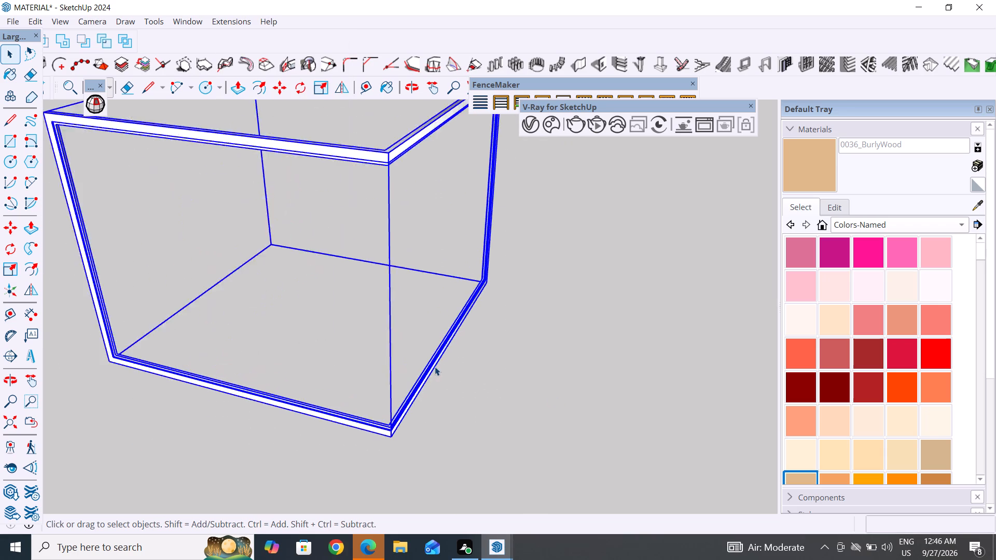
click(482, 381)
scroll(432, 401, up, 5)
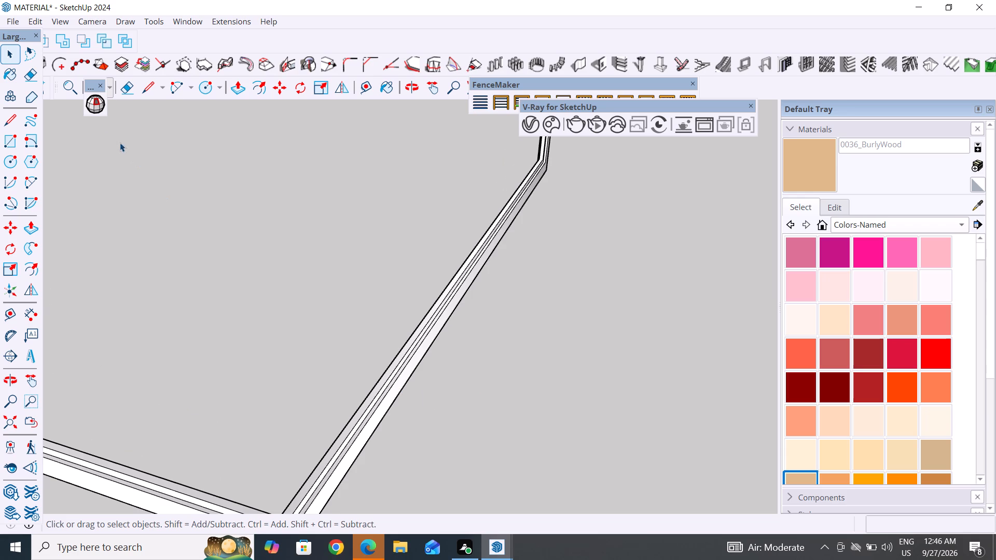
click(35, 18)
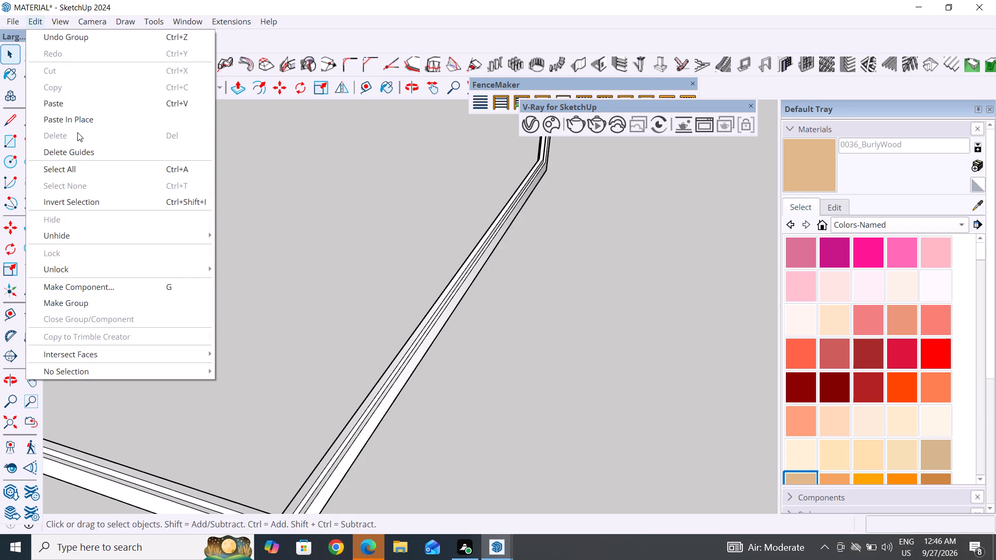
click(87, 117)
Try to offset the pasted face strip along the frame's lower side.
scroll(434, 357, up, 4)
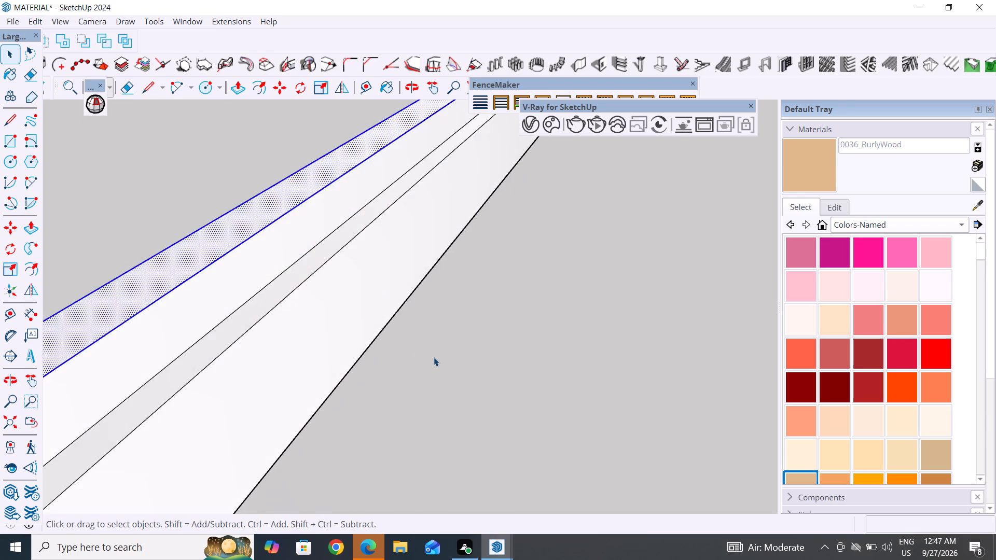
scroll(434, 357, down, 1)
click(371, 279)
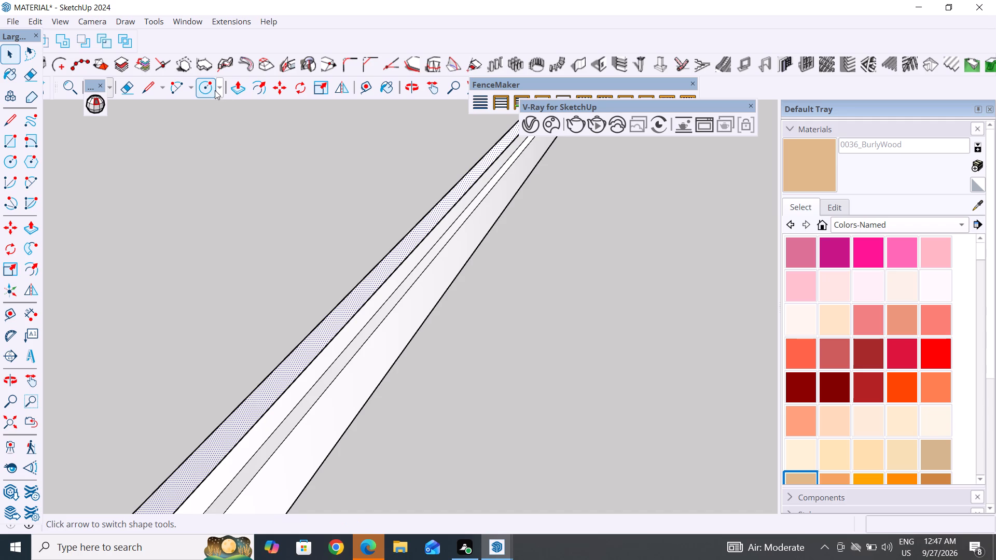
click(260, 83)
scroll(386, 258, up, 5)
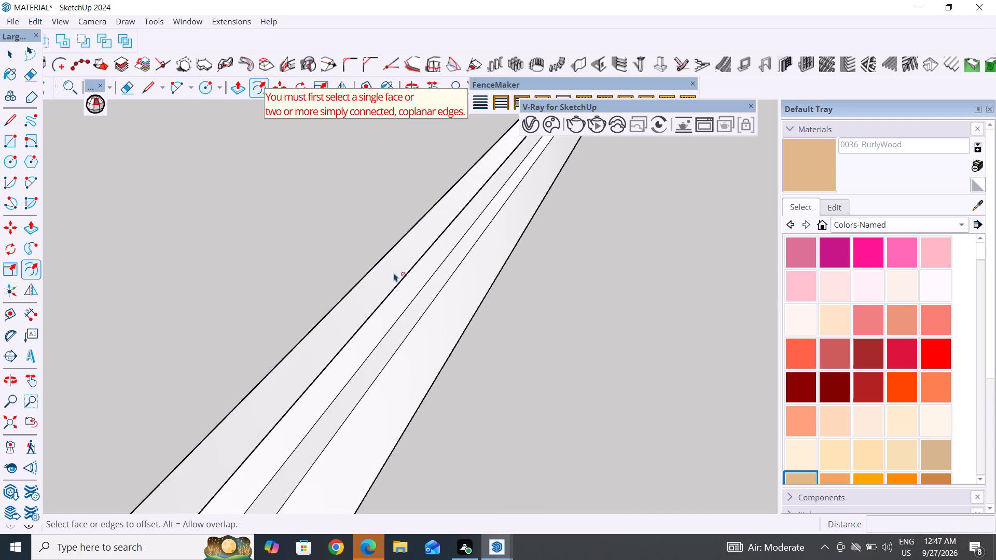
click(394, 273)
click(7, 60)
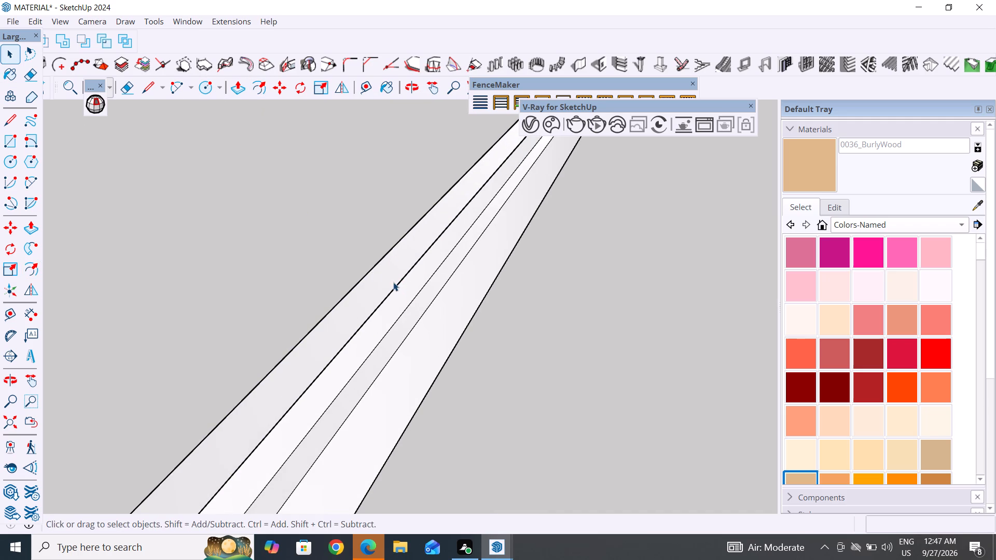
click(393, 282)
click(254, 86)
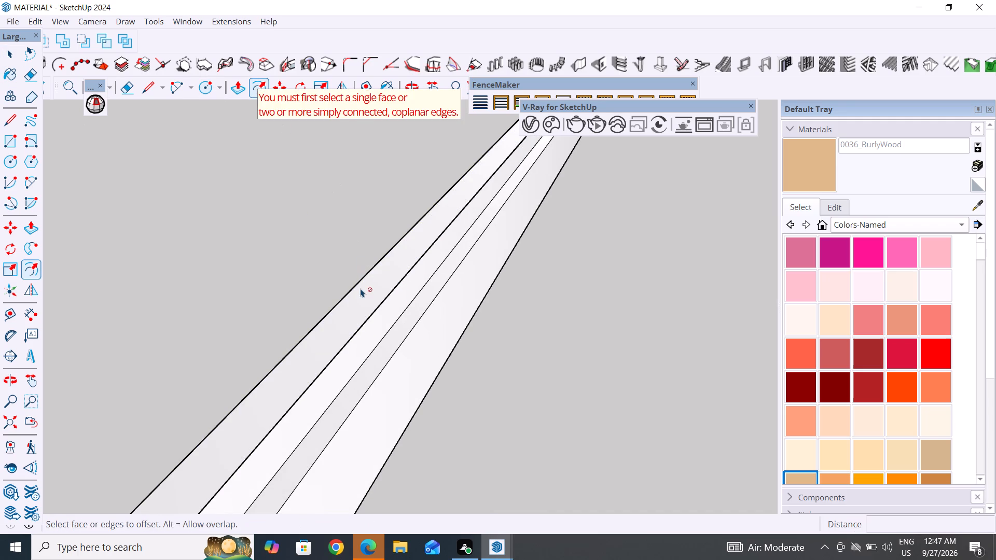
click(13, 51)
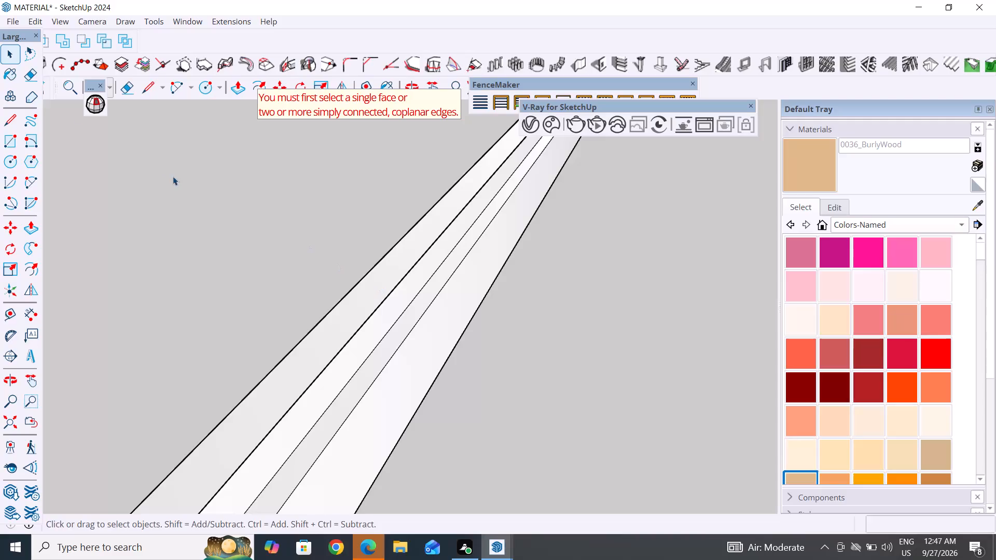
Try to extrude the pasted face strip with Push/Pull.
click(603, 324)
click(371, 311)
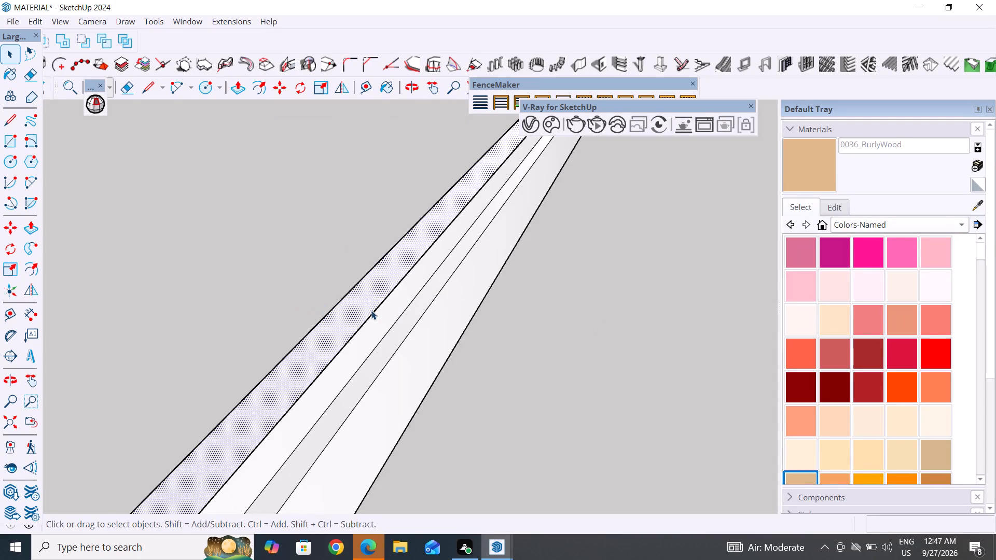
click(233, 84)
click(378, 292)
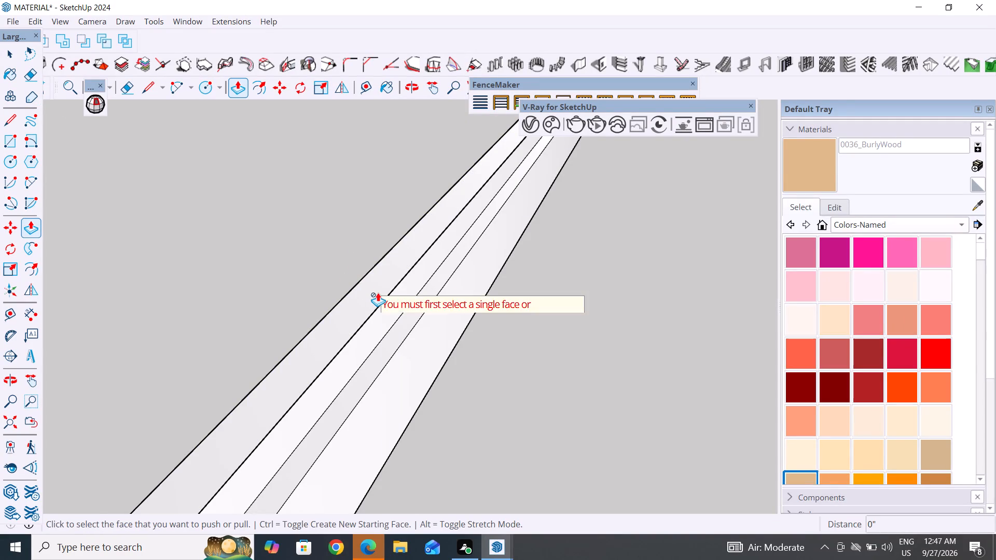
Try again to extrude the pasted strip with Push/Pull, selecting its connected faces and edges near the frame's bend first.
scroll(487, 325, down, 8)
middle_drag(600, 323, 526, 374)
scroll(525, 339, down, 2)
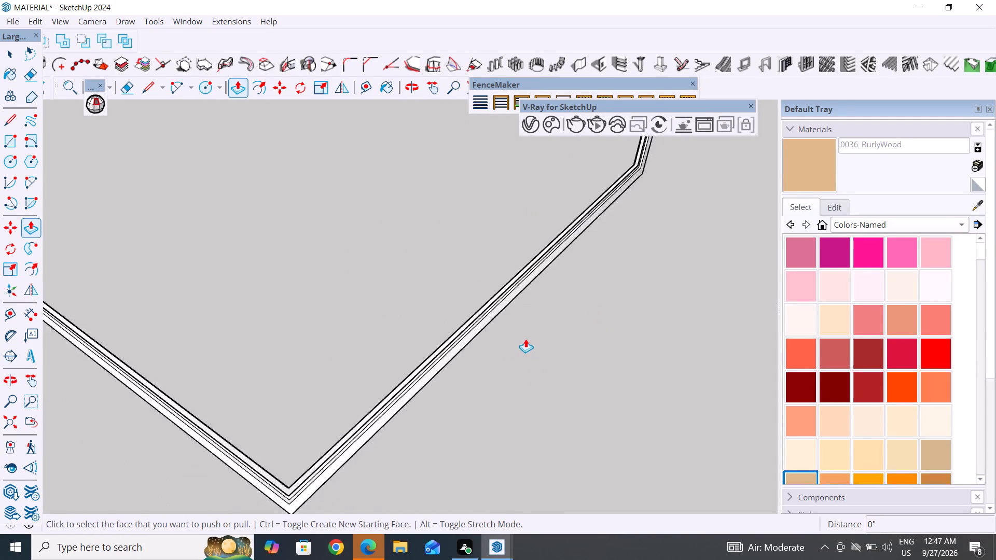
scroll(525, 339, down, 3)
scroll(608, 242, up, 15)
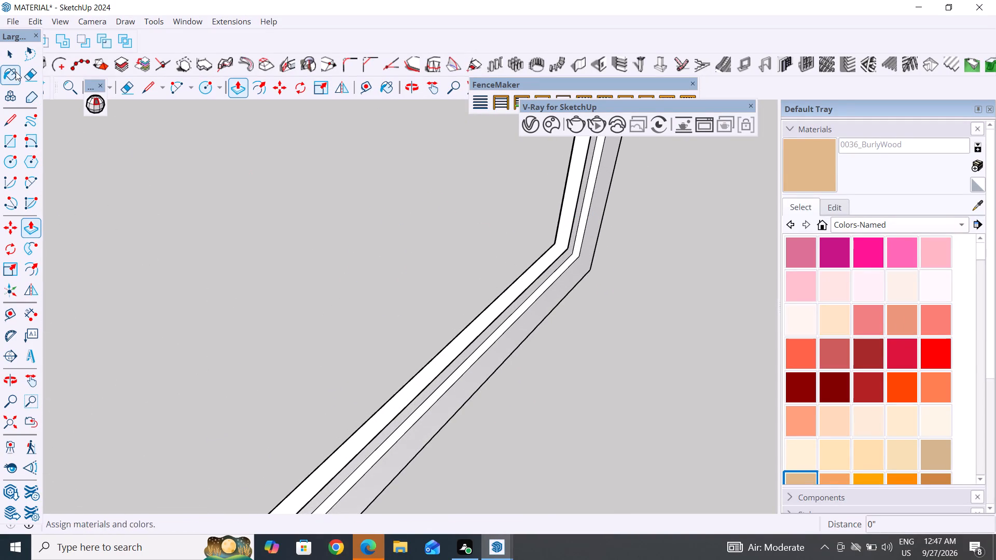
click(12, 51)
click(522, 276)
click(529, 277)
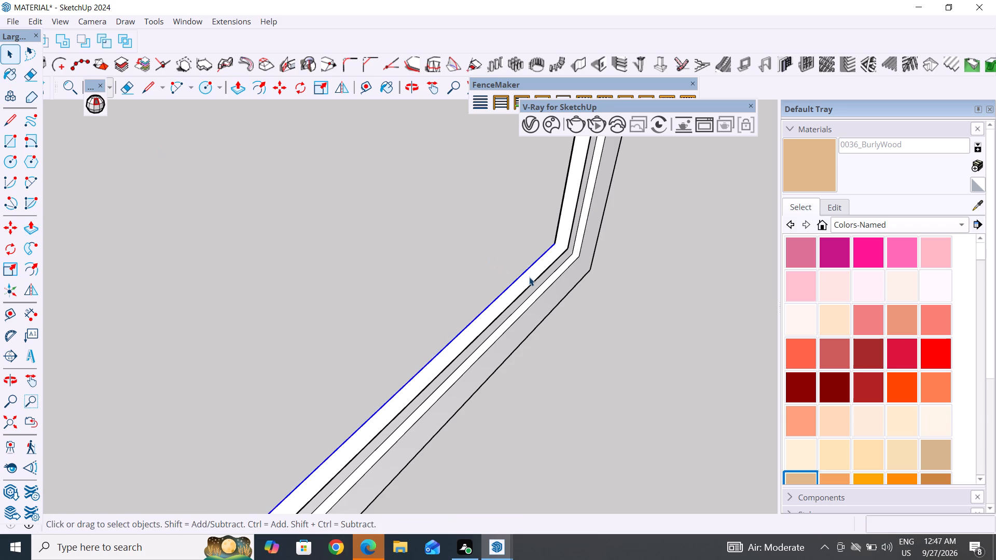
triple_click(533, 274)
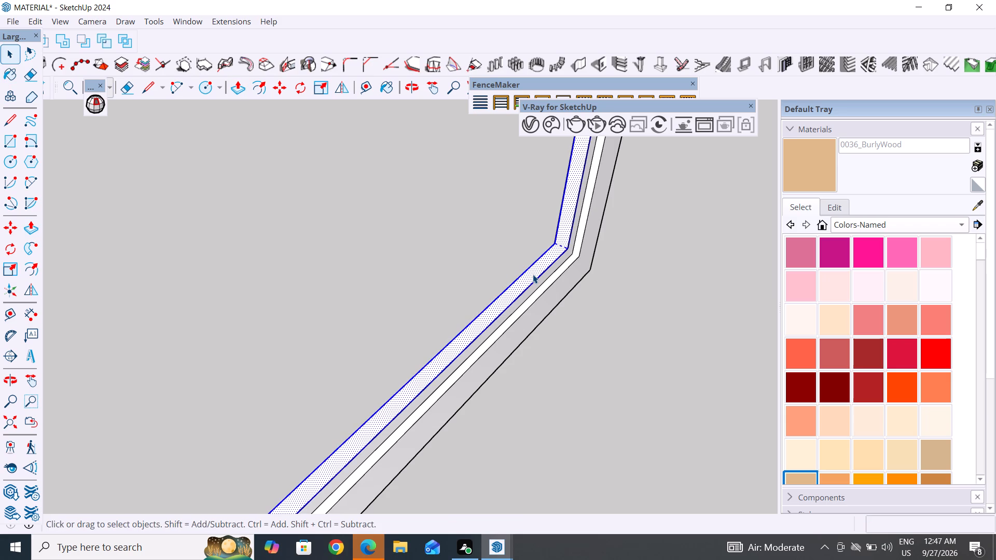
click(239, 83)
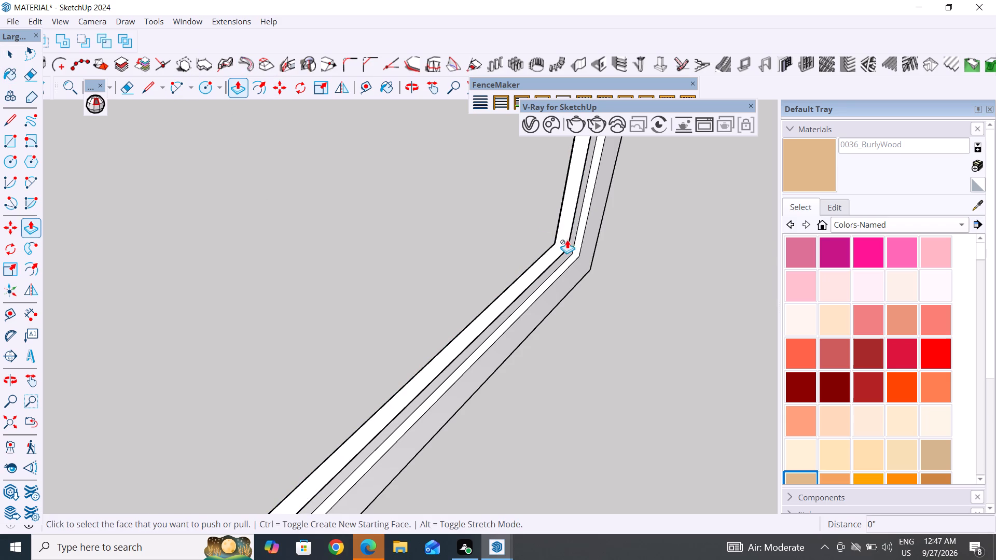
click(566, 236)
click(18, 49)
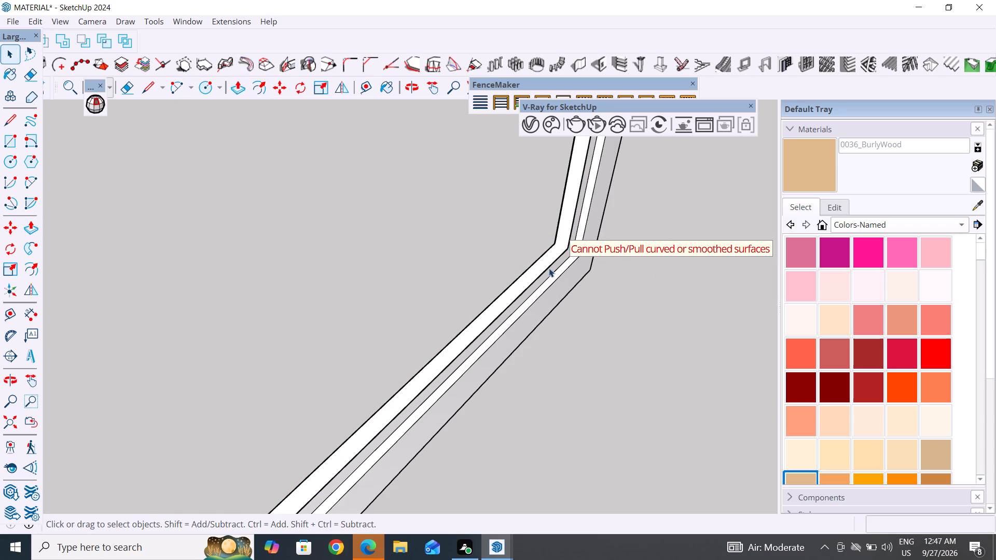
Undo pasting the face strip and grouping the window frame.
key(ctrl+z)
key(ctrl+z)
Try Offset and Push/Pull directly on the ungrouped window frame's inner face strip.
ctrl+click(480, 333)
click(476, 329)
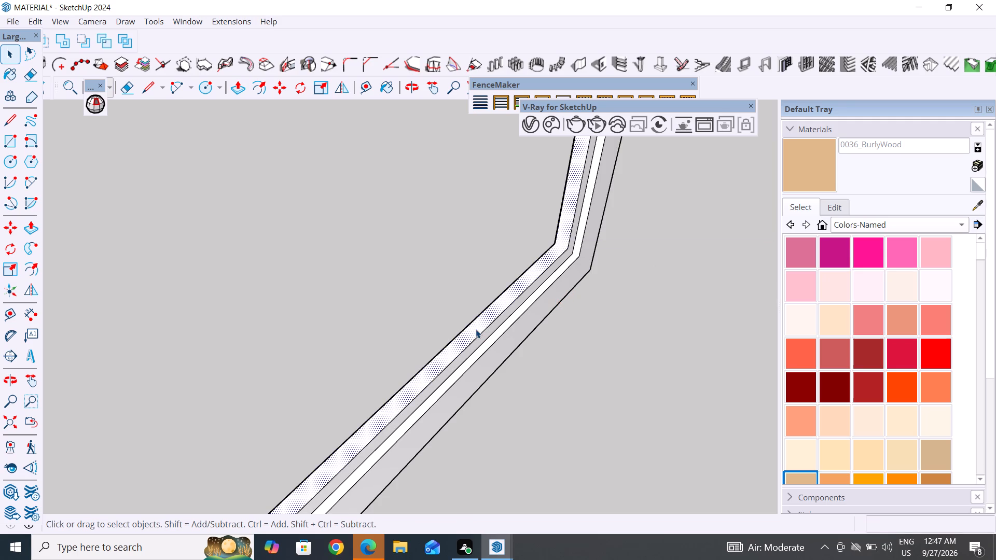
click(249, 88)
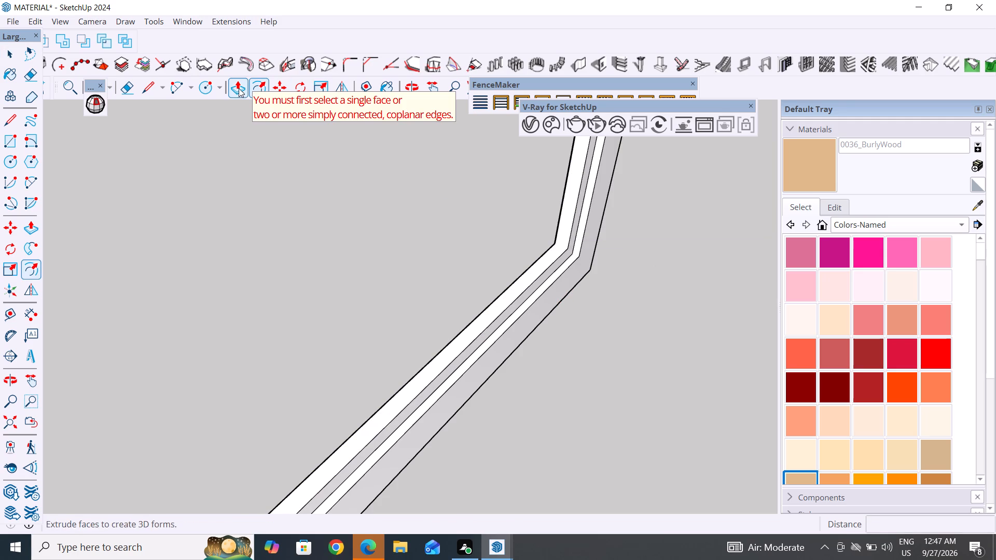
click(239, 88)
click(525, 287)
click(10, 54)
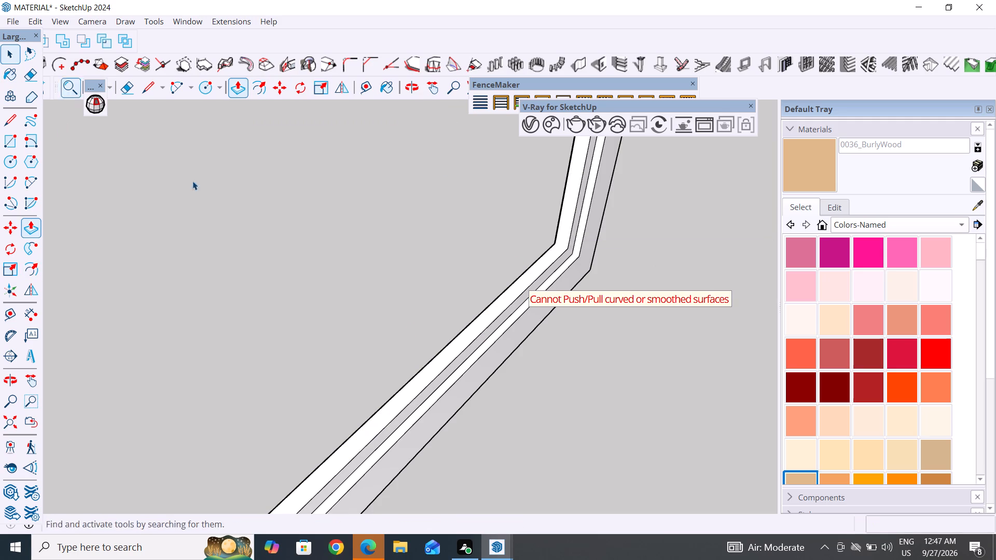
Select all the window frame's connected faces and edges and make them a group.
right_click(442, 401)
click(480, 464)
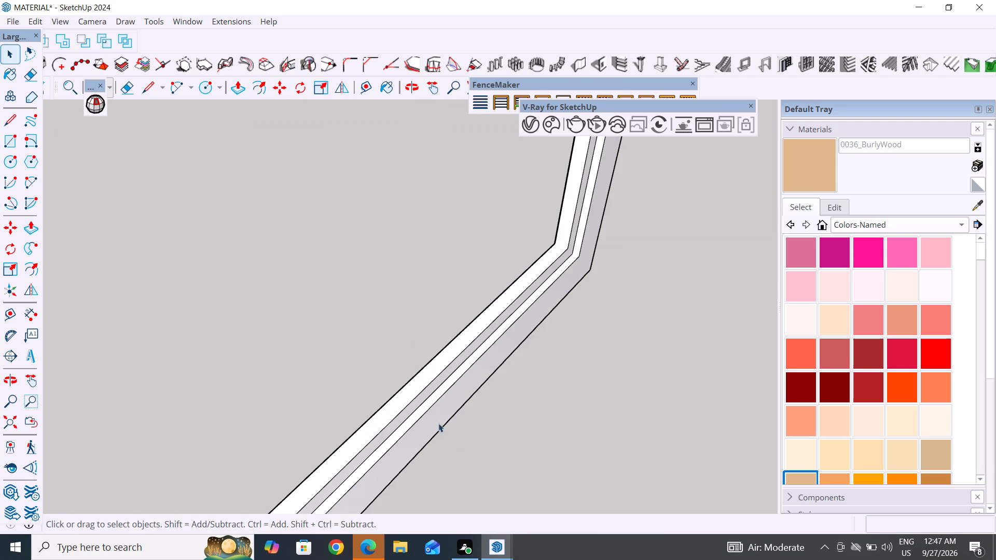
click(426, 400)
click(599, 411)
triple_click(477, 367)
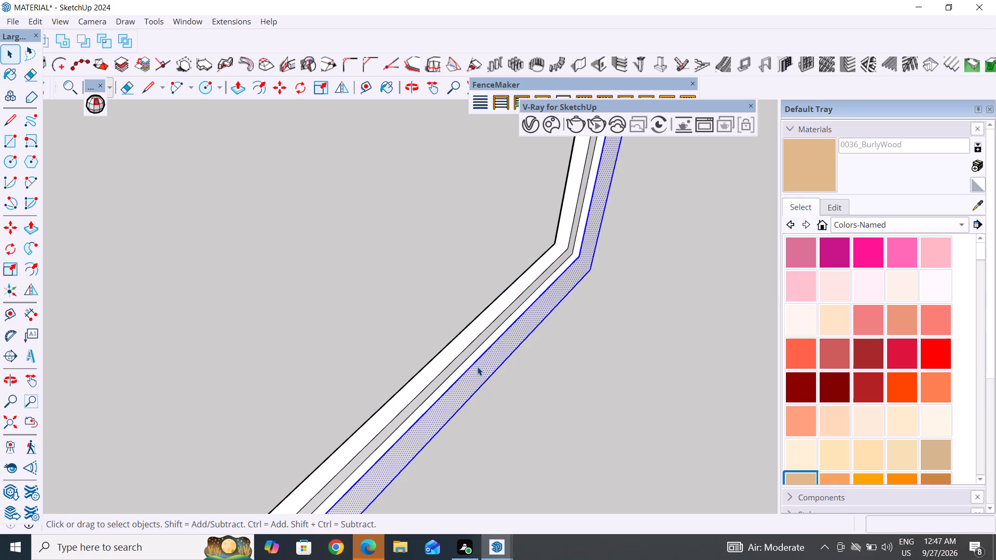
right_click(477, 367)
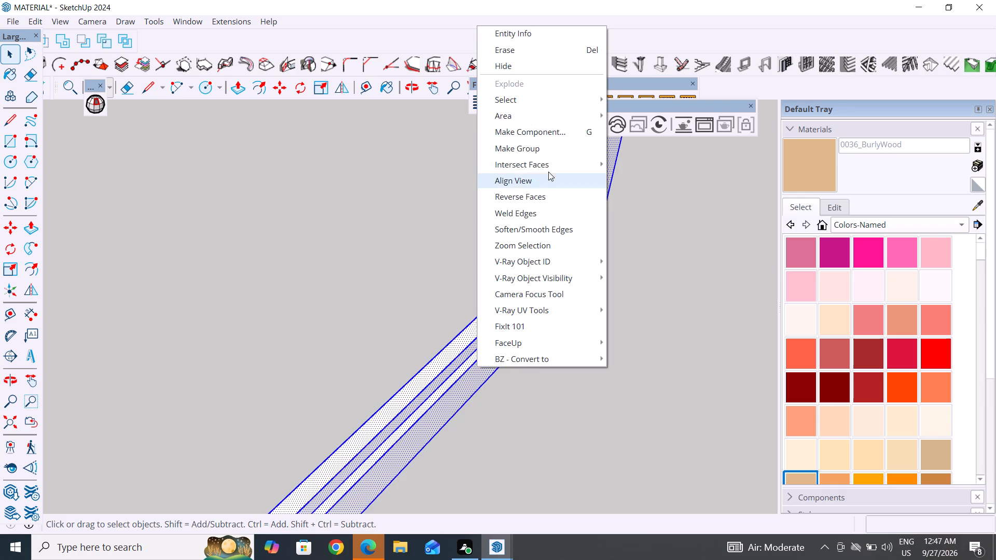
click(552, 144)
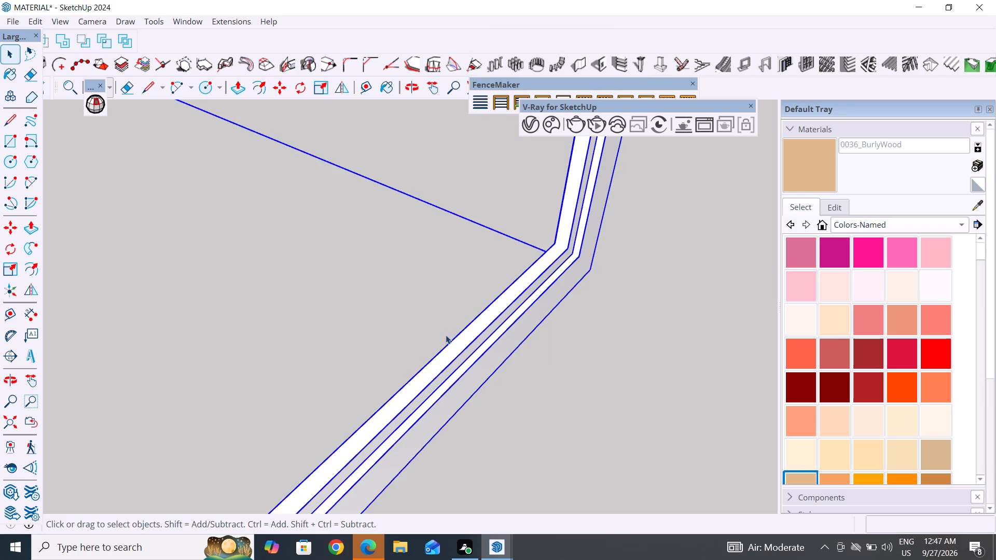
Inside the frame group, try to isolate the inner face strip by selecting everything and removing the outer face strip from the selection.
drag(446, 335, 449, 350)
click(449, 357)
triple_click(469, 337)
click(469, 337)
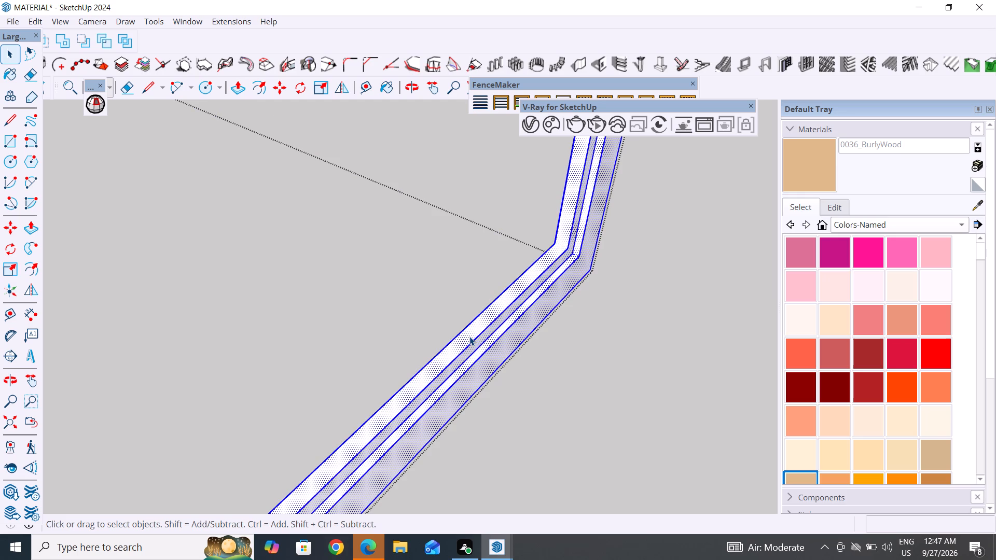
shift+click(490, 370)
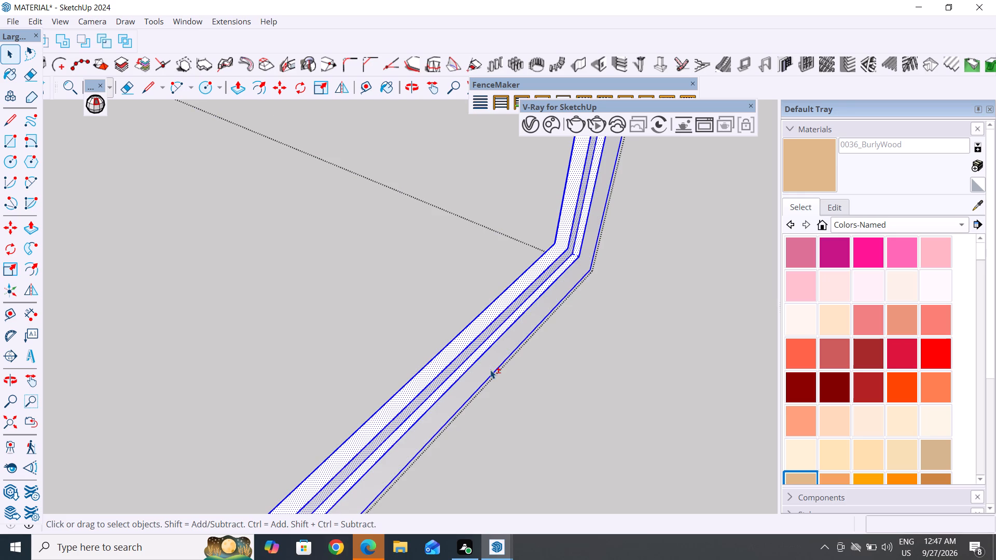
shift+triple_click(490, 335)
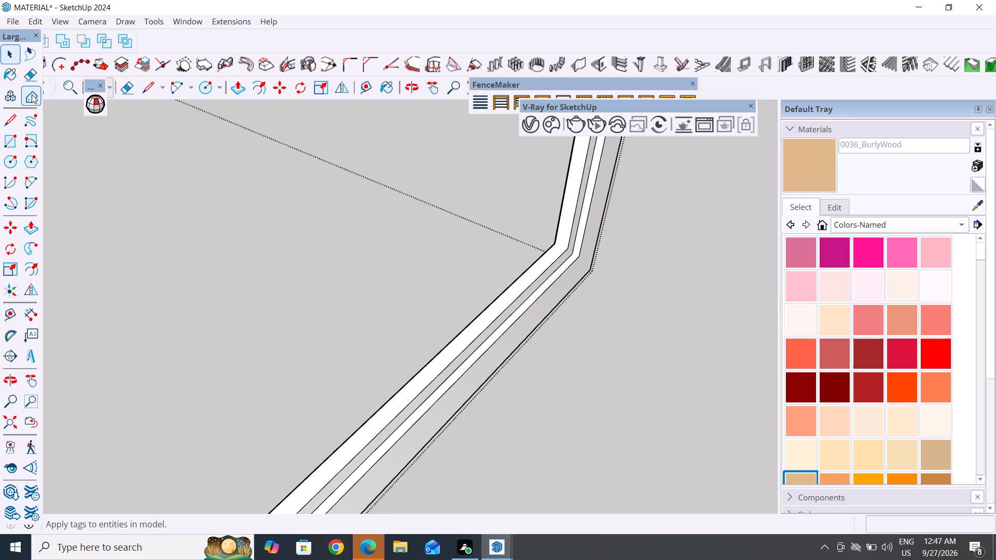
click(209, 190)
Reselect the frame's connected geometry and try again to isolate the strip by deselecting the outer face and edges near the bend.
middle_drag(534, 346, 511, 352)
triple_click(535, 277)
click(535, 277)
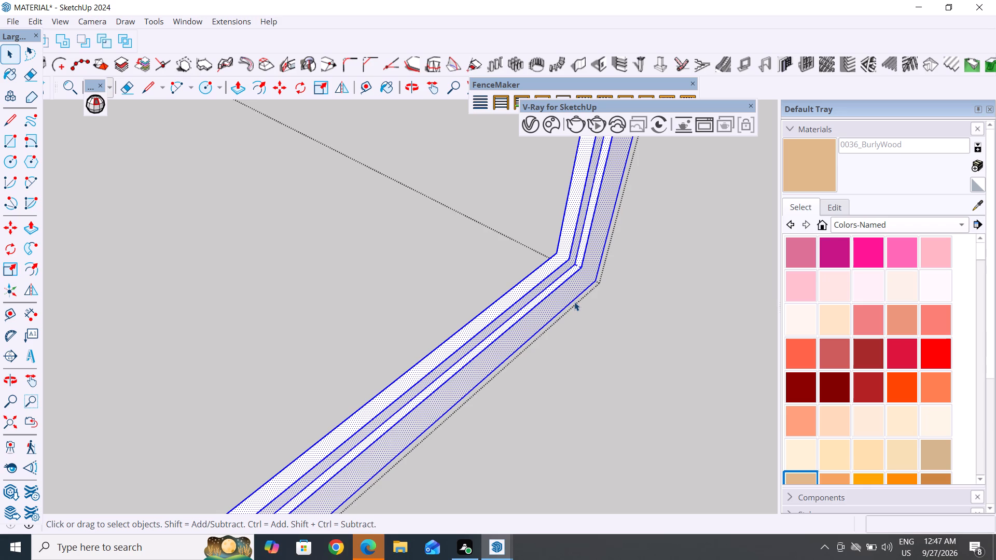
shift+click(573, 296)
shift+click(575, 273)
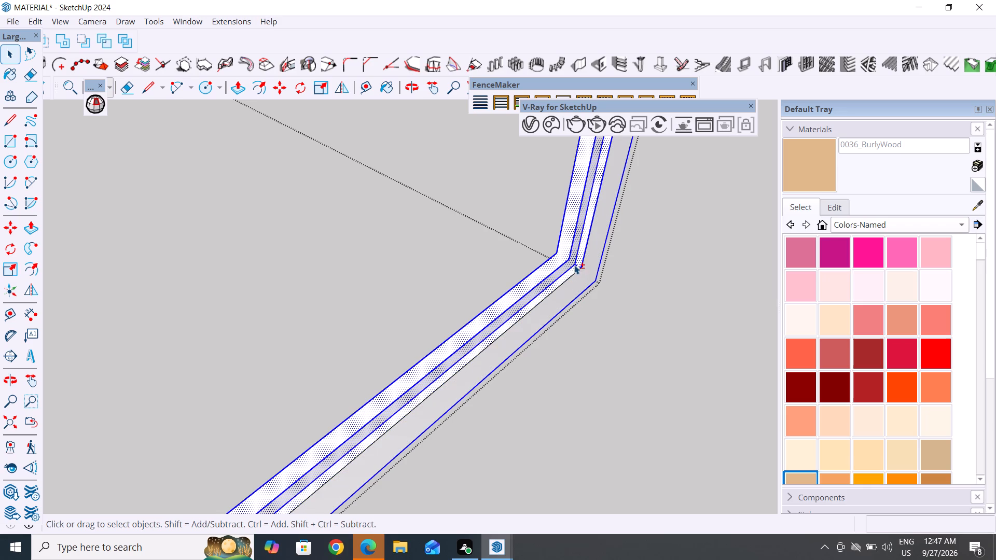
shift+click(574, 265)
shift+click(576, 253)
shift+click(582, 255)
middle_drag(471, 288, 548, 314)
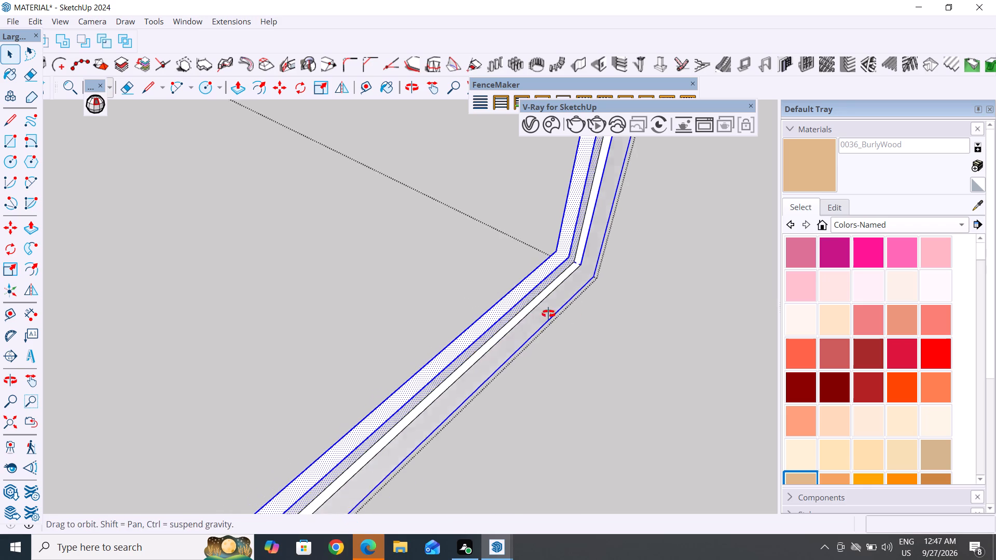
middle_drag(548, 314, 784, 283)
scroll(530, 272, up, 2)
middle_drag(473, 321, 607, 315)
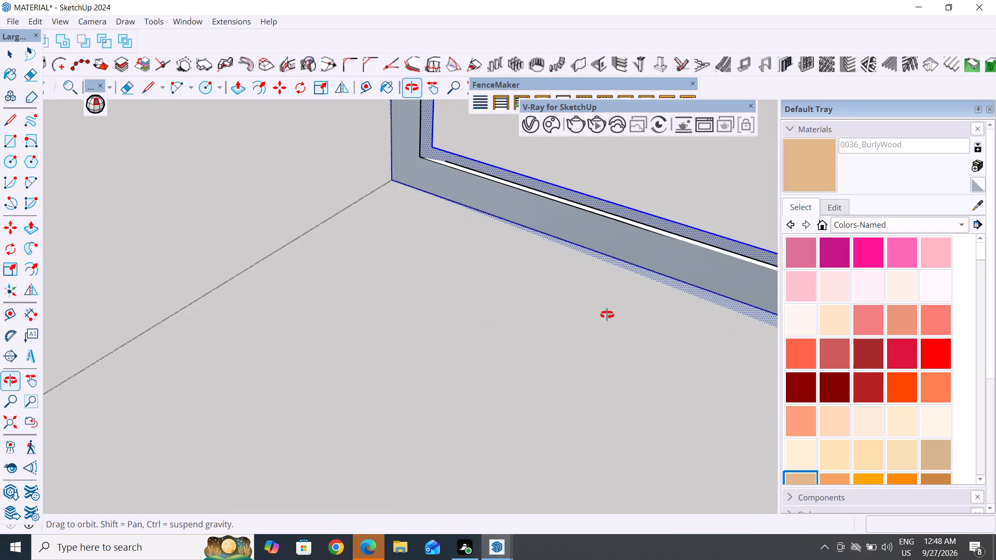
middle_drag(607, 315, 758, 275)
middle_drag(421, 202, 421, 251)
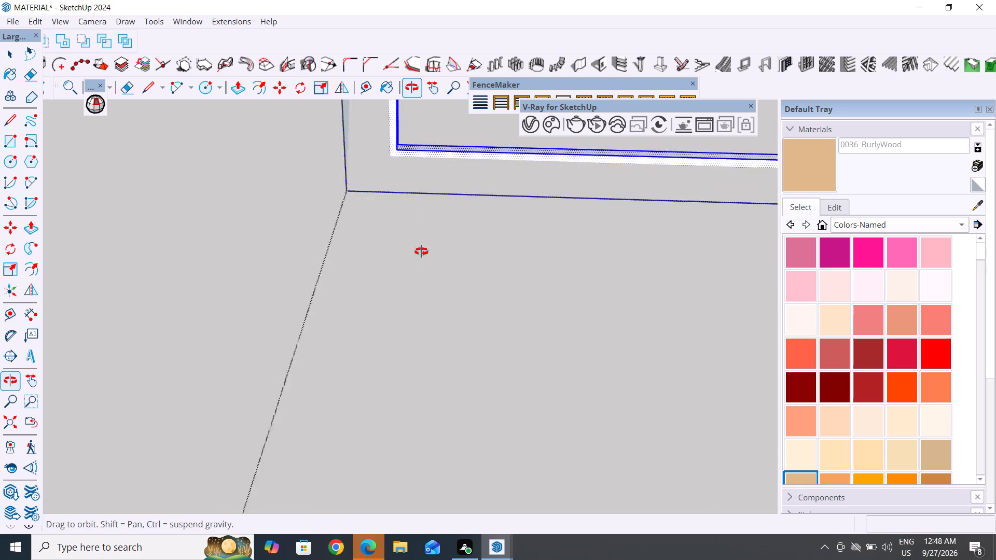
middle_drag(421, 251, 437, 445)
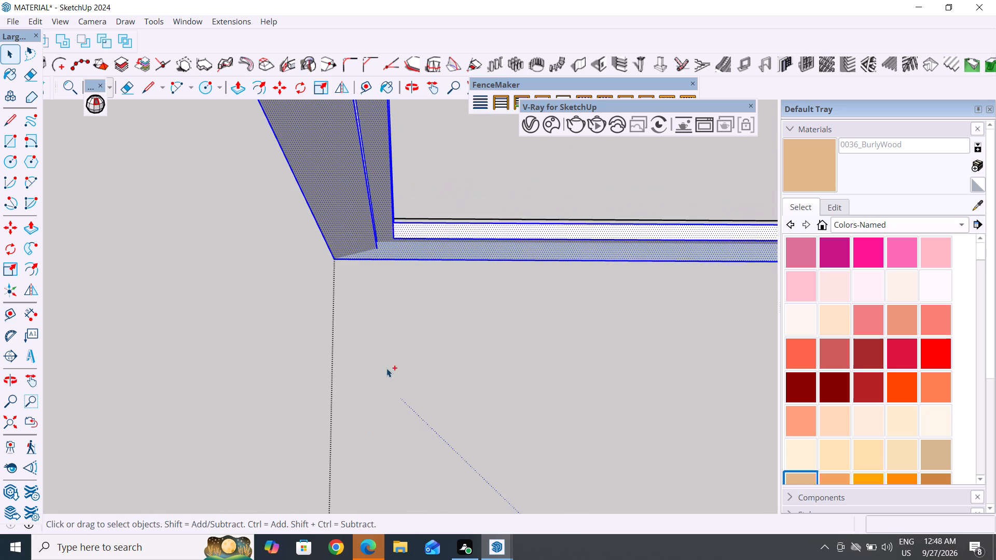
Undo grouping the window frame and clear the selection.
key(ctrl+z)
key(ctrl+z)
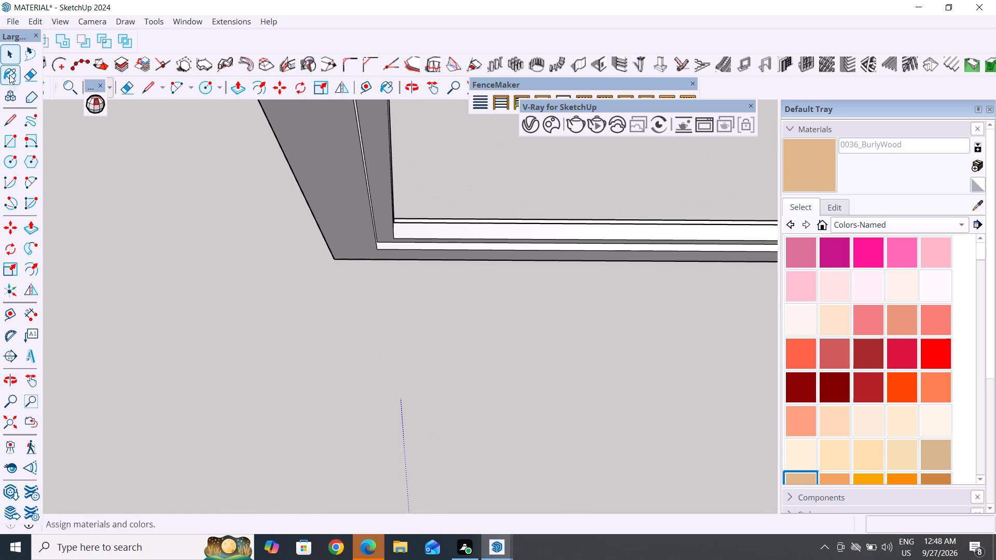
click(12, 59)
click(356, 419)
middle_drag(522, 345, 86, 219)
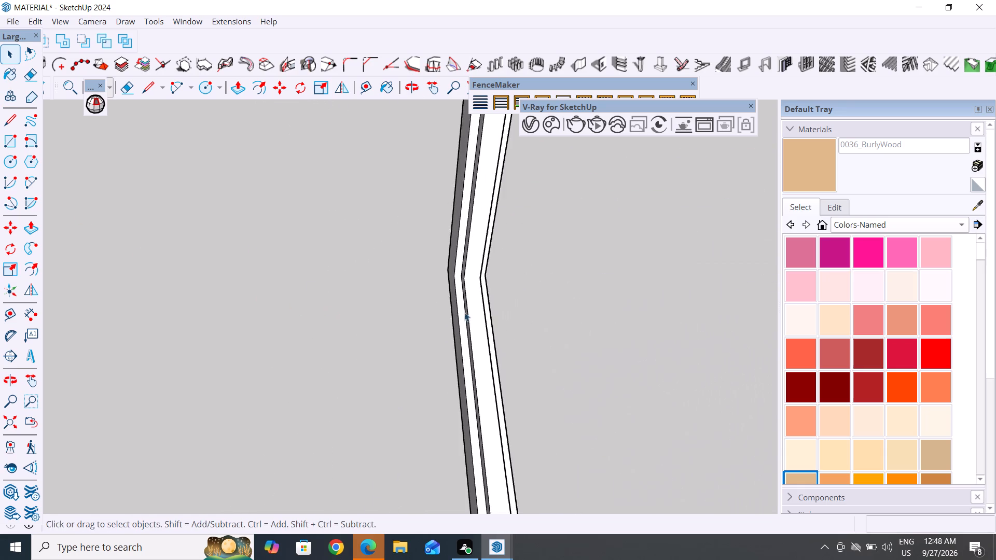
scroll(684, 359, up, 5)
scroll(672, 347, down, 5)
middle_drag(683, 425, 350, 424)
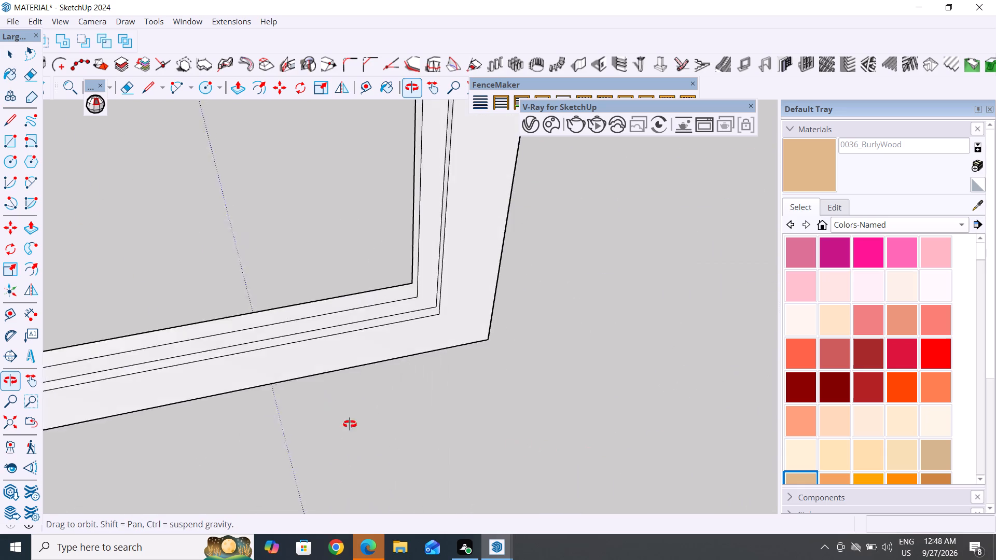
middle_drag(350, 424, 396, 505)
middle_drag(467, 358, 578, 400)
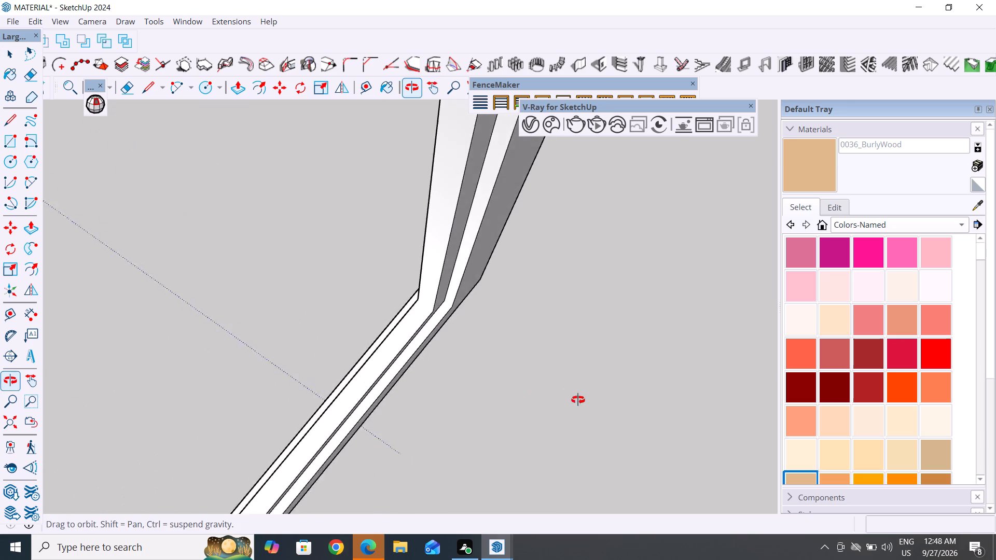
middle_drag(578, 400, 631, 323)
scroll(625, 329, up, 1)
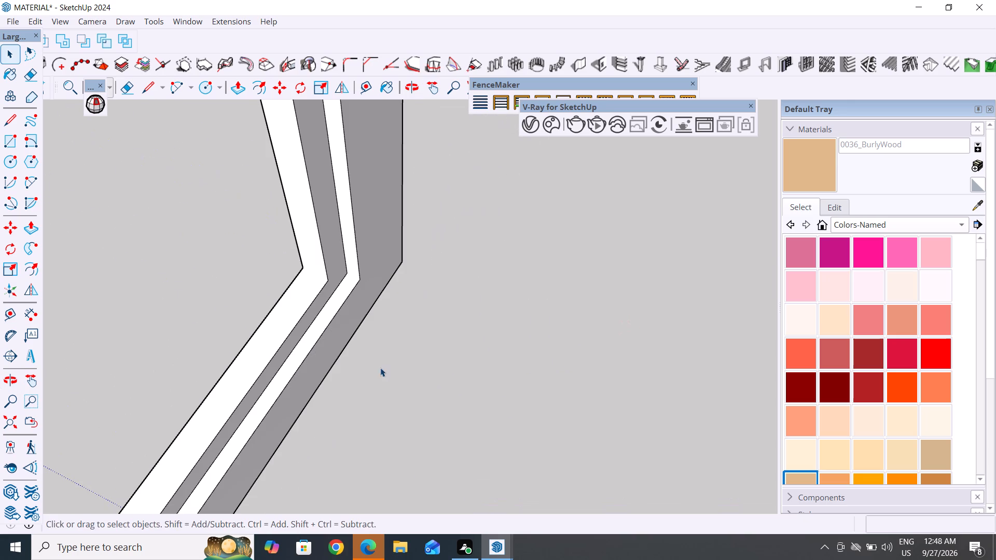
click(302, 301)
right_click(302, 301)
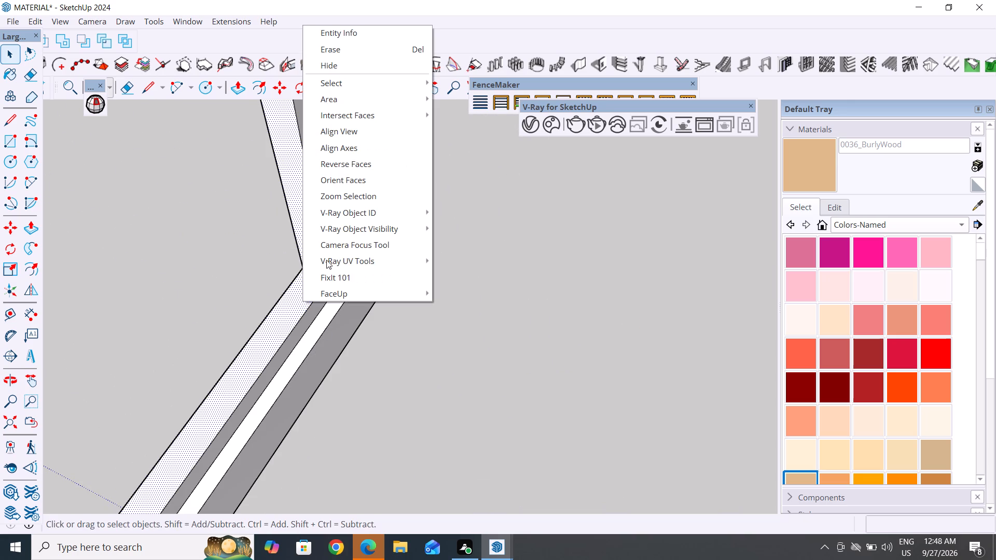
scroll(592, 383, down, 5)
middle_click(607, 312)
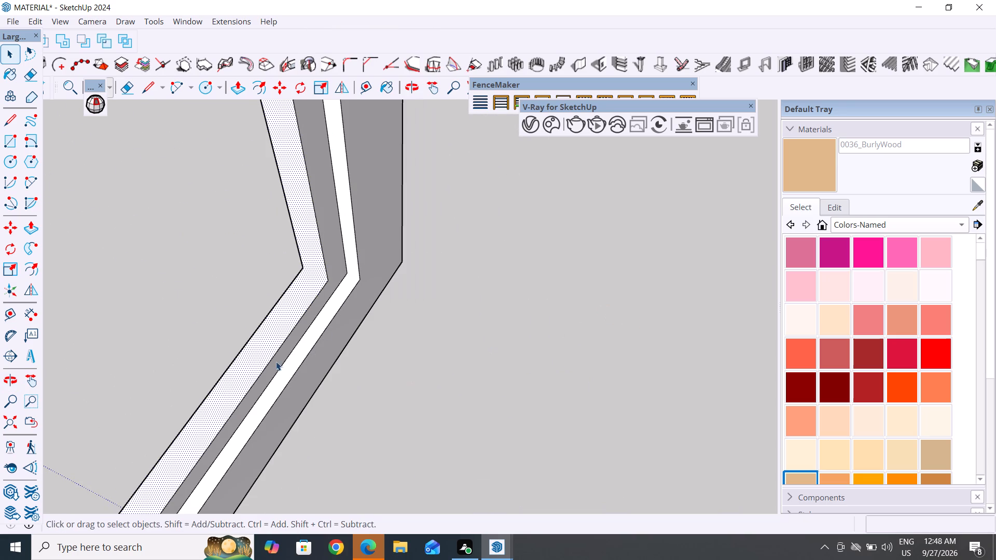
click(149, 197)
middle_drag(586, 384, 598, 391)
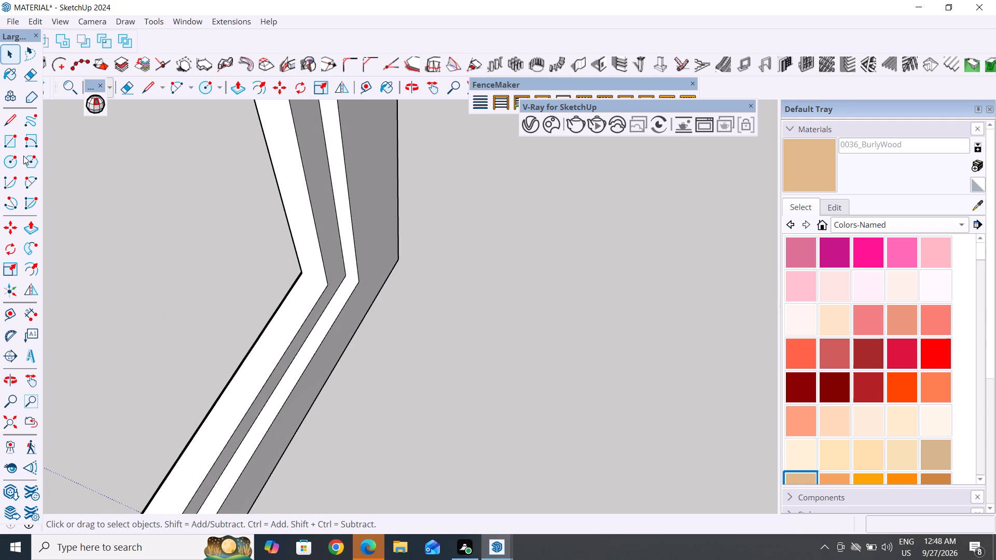
Draw a line across the frame's inner face strip at the bend, joining its two edge corners.
click(11, 120)
scroll(301, 254, up, 4)
click(300, 283)
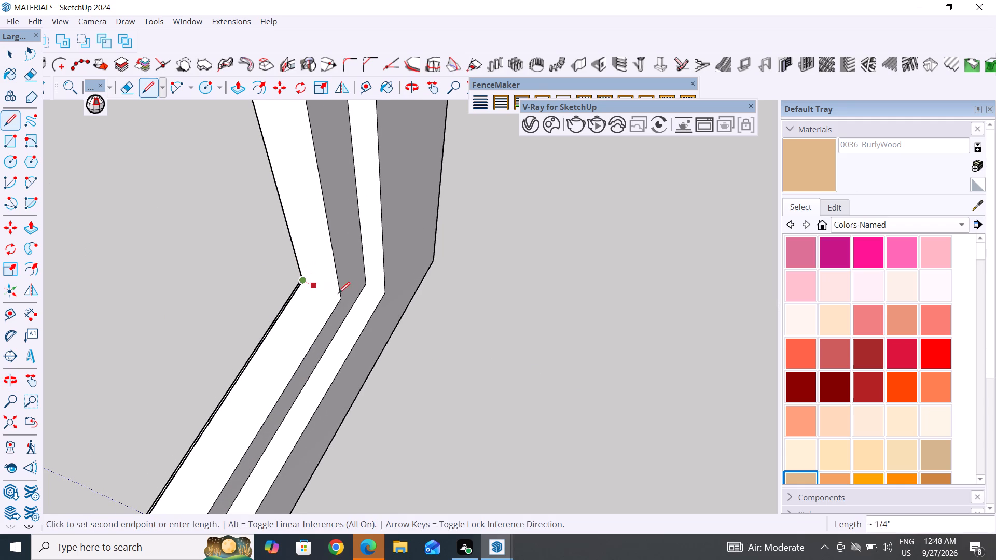
click(342, 298)
click(16, 117)
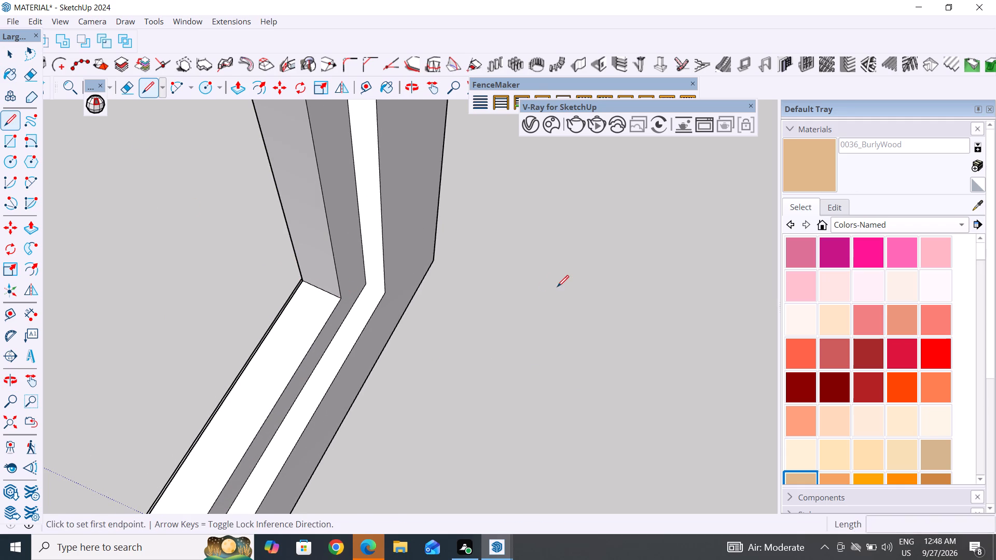
Draw a line about 7/16" long across the inner face strip at the frame's opposite bend.
scroll(560, 284, down, 12)
middle_drag(552, 339, 264, 224)
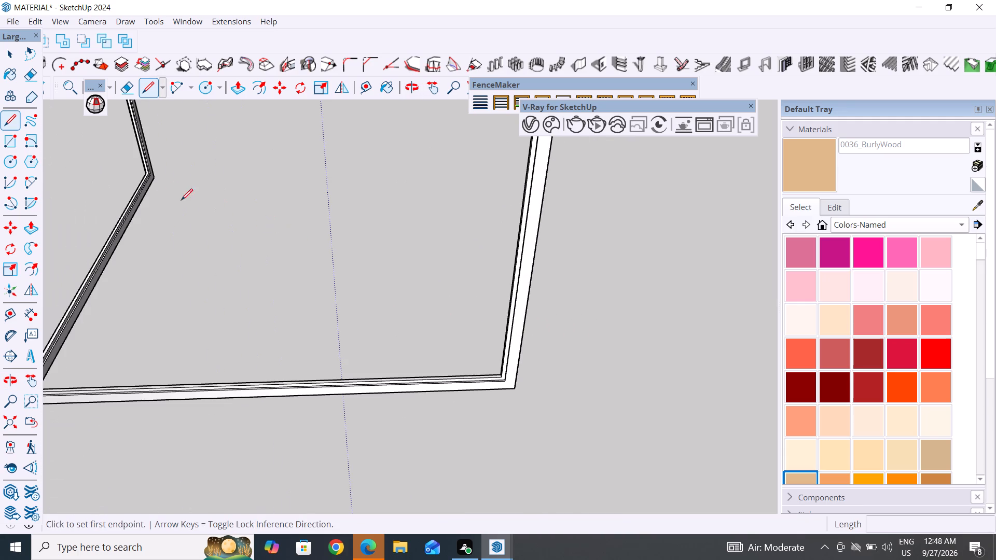
scroll(96, 143, up, 6)
scroll(265, 236, up, 3)
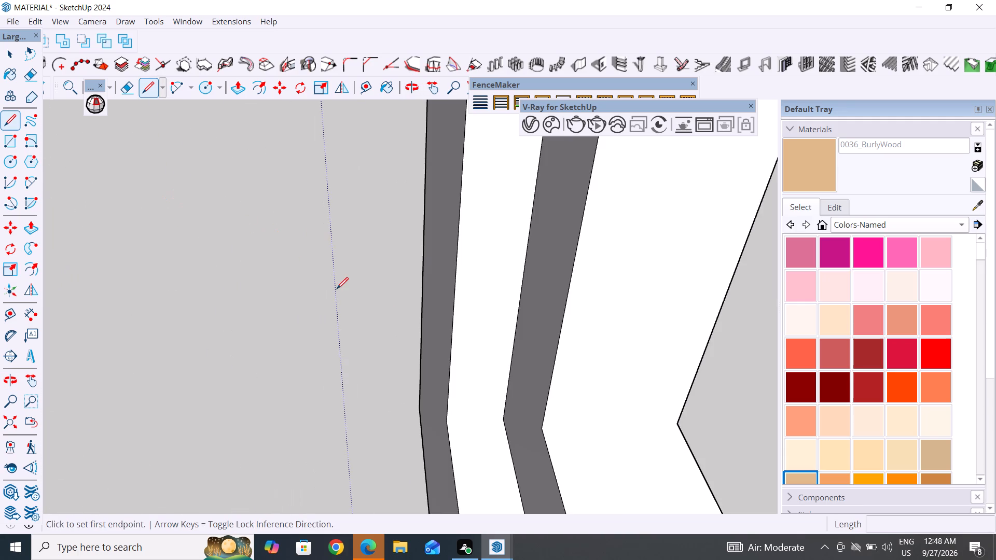
click(544, 429)
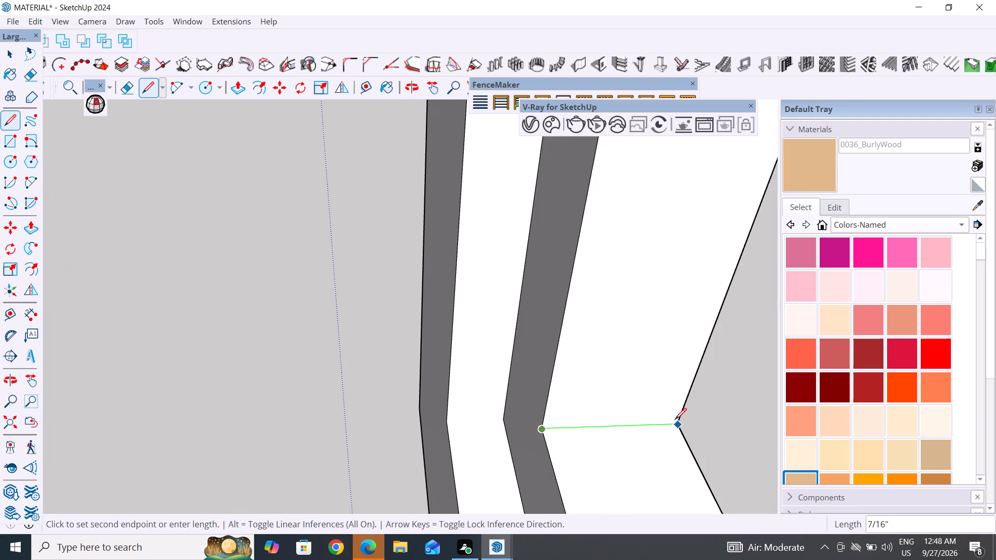
click(678, 419)
click(10, 51)
Copy the inner face strip split off by the line at the bend.
scroll(300, 211, down, 2)
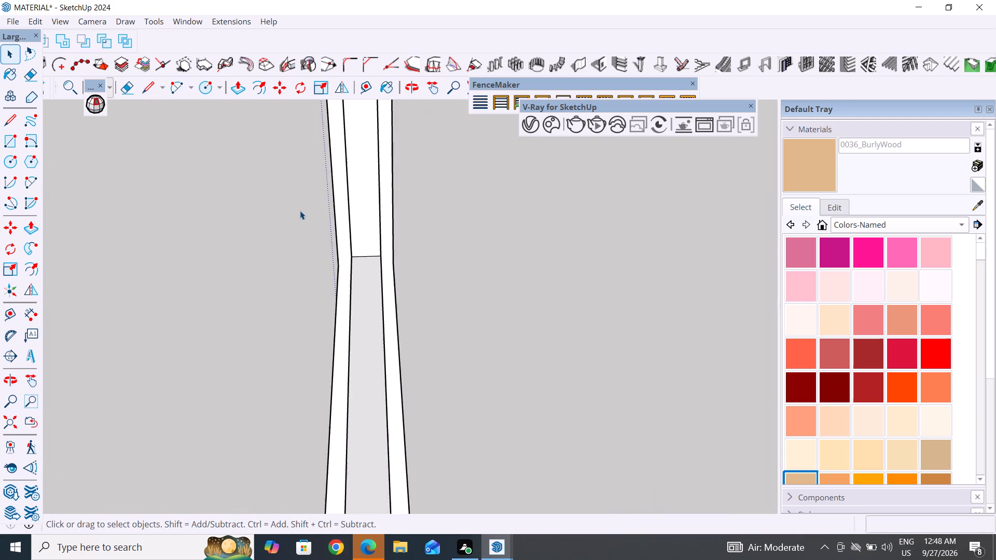
scroll(300, 211, down, 8)
middle_drag(217, 284, 389, 284)
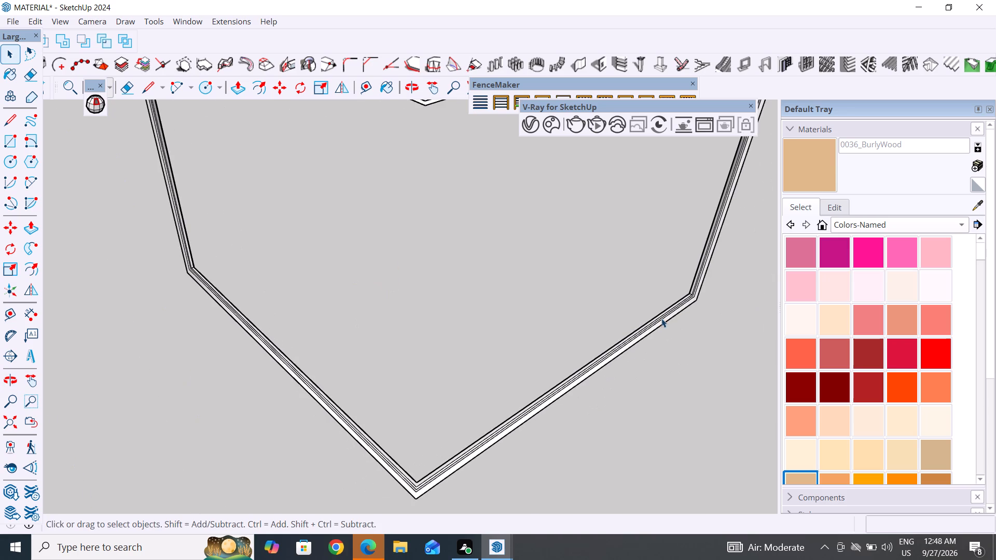
scroll(711, 301, up, 17)
scroll(663, 282, up, 6)
click(611, 304)
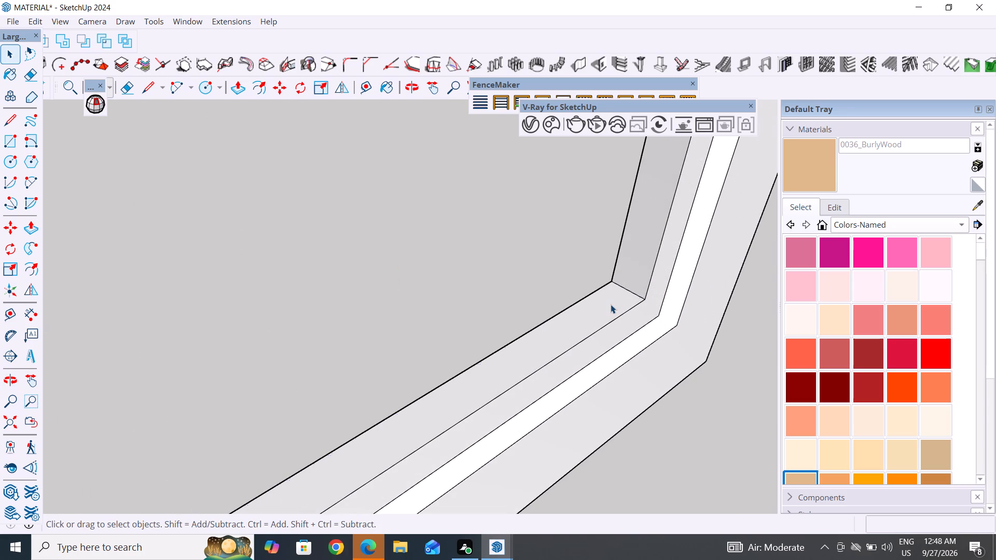
right_click(611, 304)
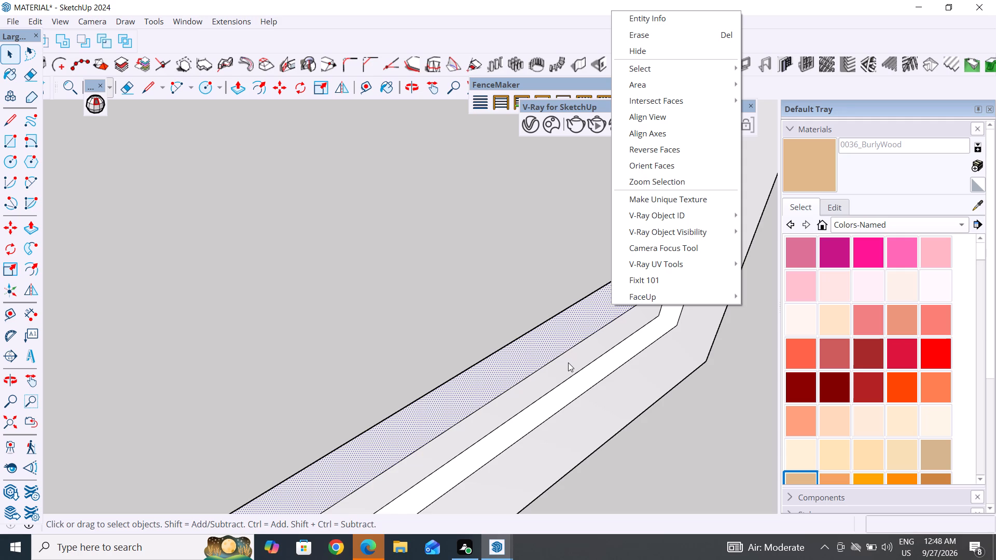
key(ctrl+c)
click(400, 220)
Select all the window frame's connected faces and edges and group them.
click(568, 435)
double_click(568, 435)
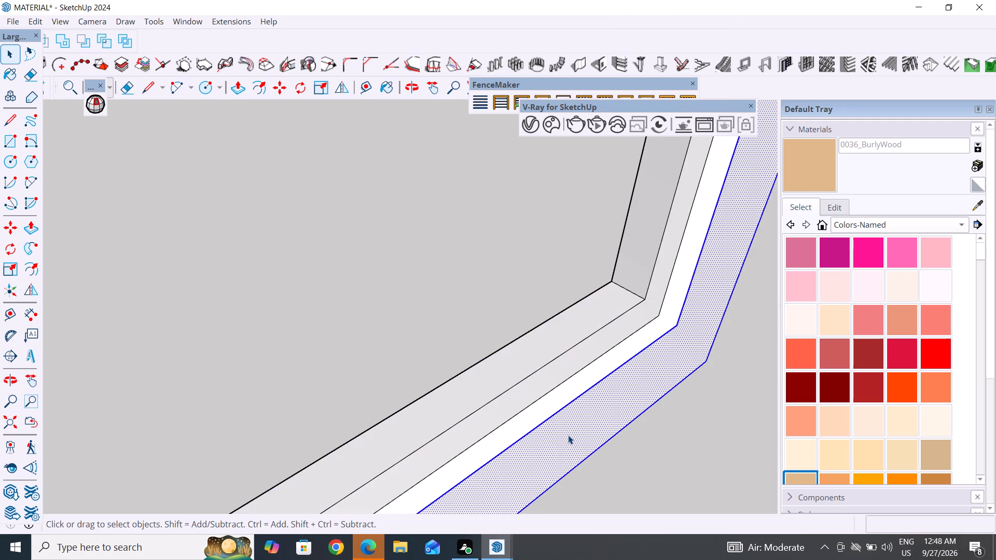
click(319, 269)
triple_click(614, 356)
double_click(614, 356)
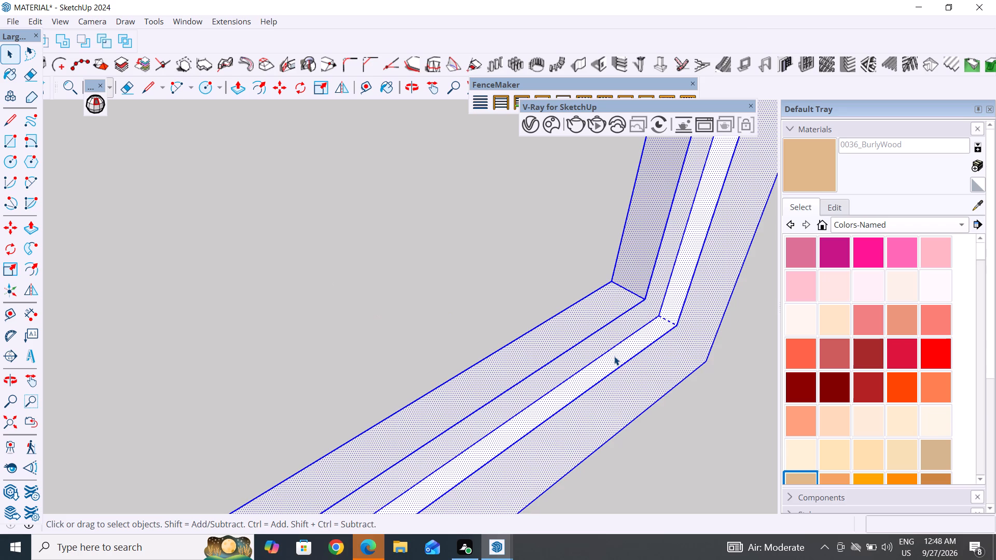
right_click(614, 356)
click(681, 142)
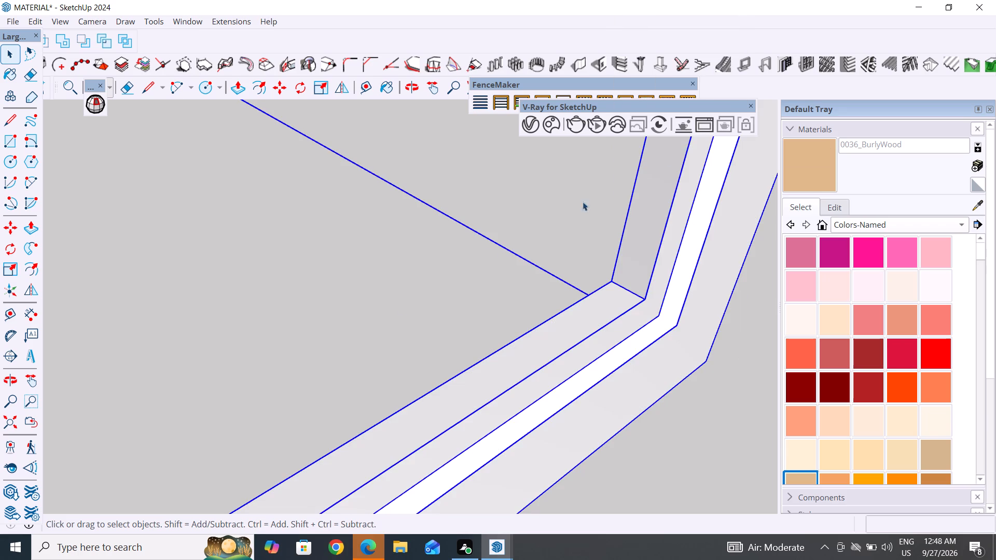
Paste the copied inner face strip in place on the window frame.
click(397, 307)
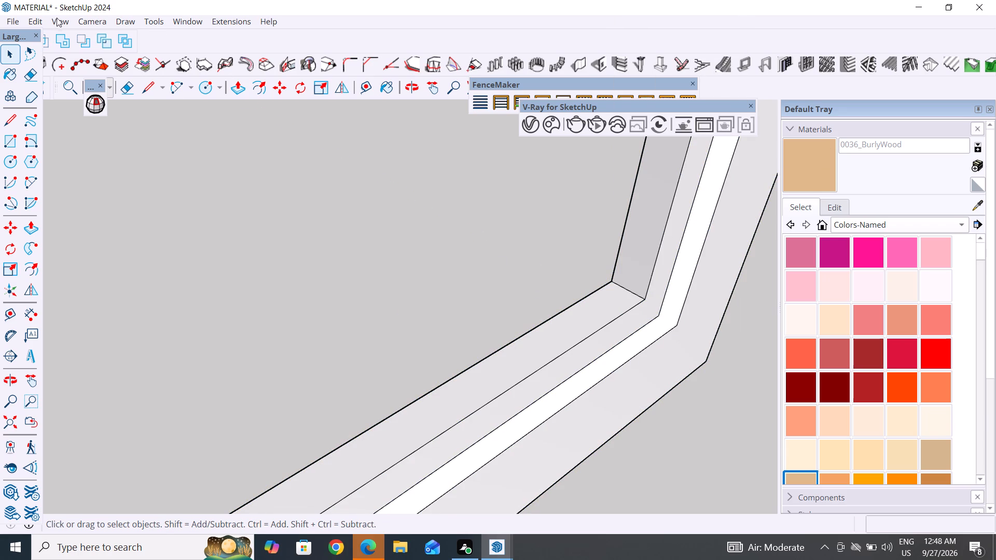
click(34, 18)
click(79, 118)
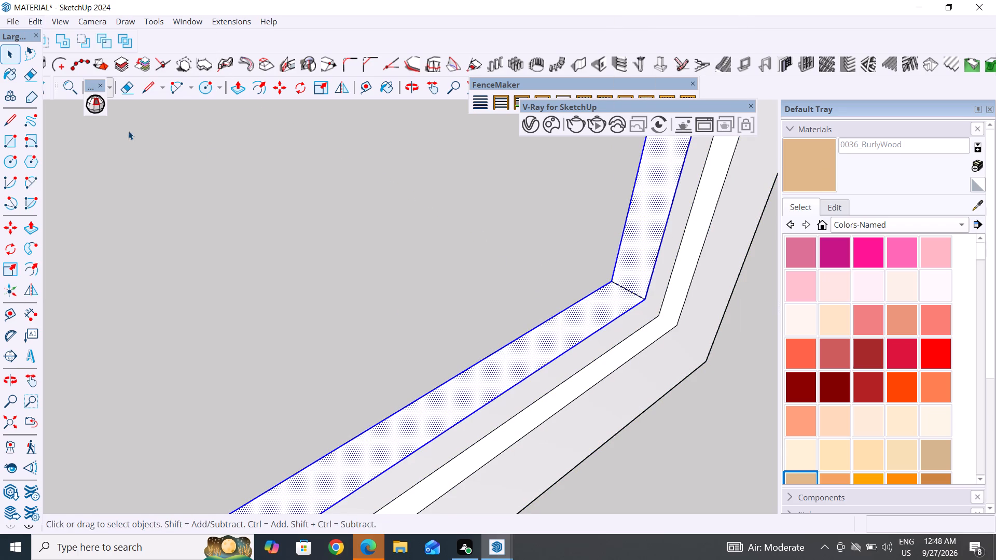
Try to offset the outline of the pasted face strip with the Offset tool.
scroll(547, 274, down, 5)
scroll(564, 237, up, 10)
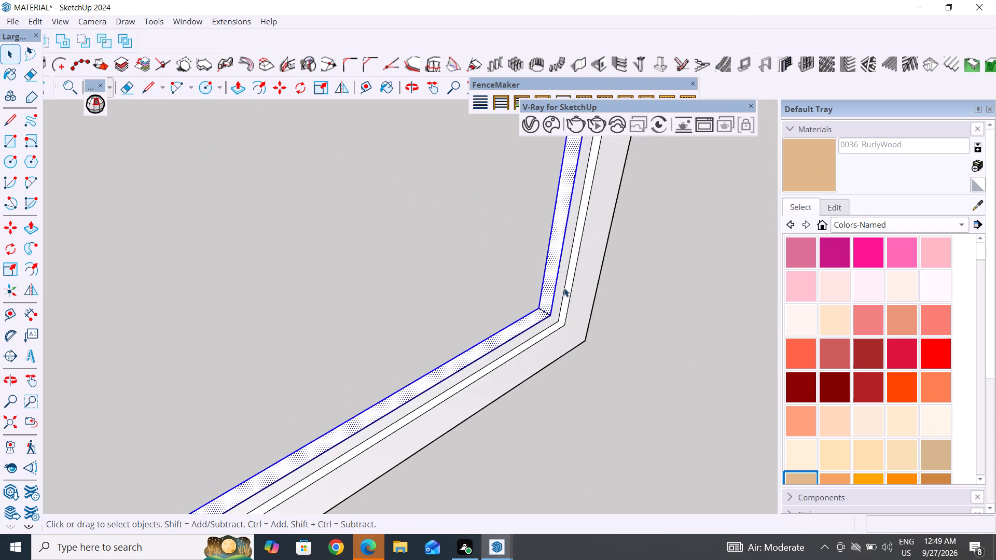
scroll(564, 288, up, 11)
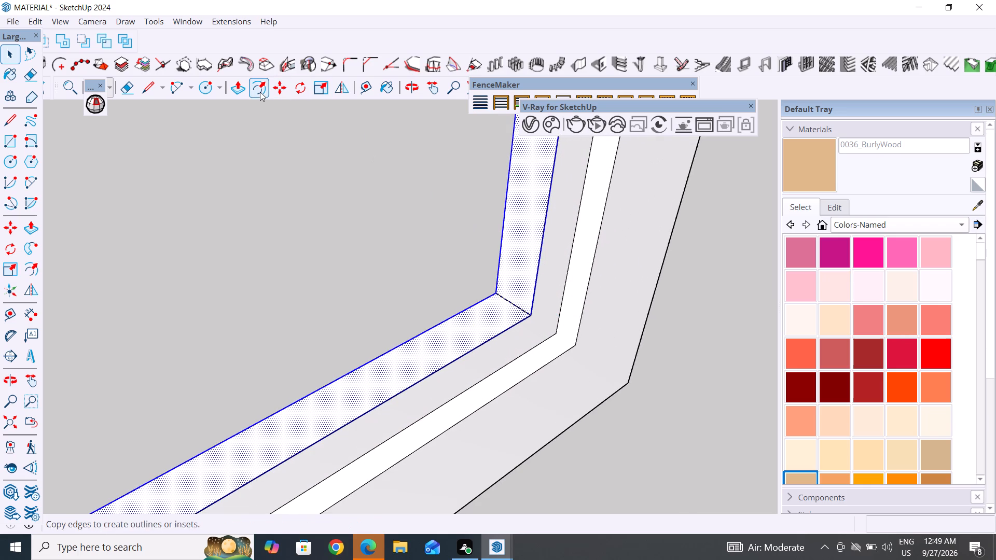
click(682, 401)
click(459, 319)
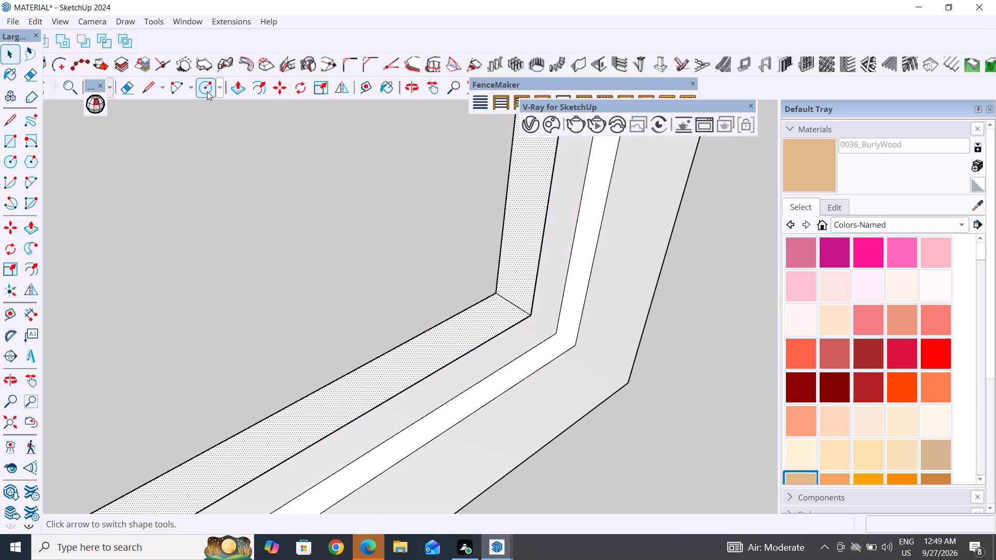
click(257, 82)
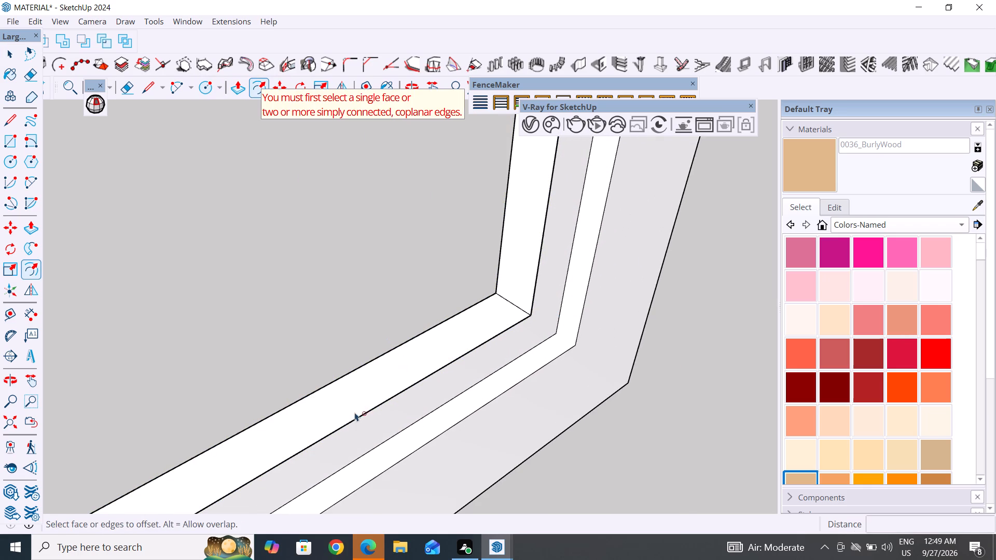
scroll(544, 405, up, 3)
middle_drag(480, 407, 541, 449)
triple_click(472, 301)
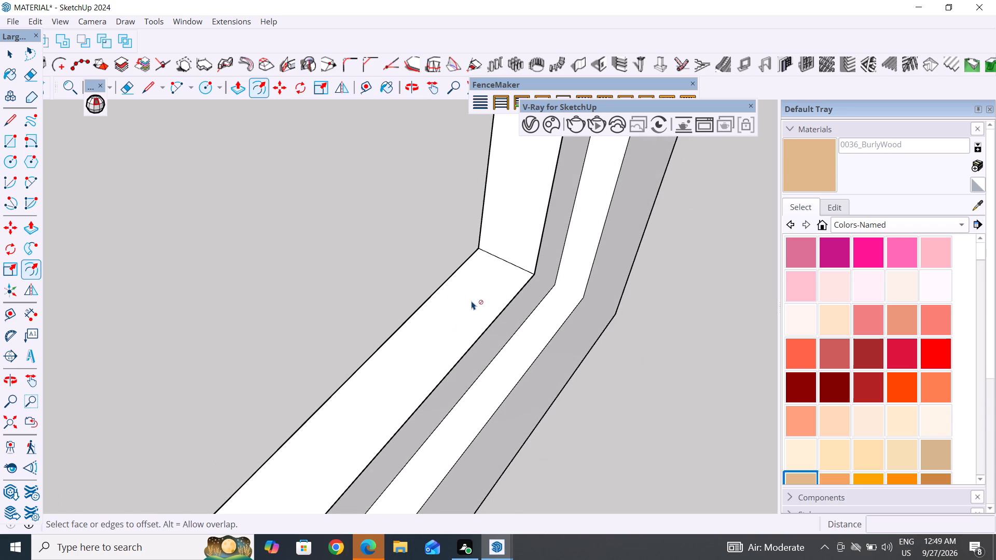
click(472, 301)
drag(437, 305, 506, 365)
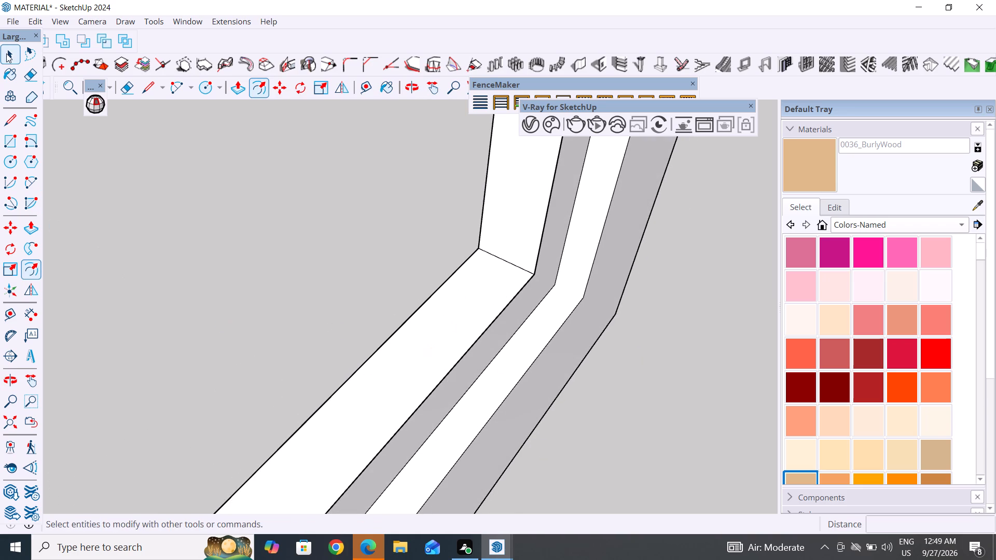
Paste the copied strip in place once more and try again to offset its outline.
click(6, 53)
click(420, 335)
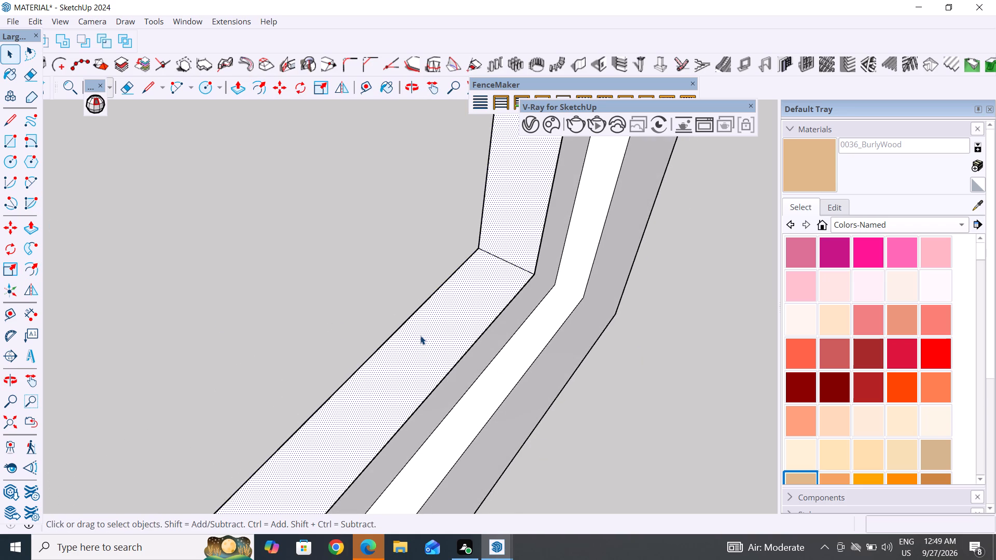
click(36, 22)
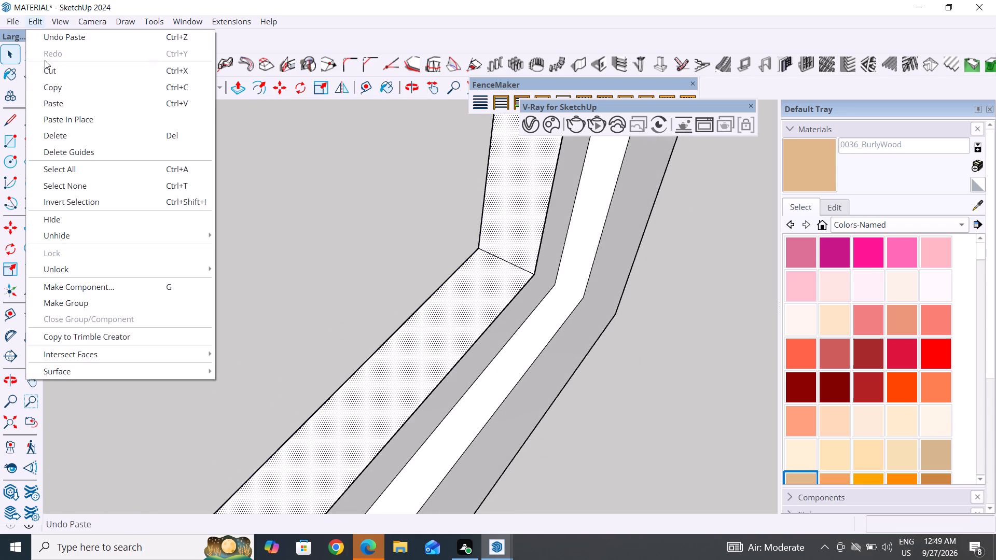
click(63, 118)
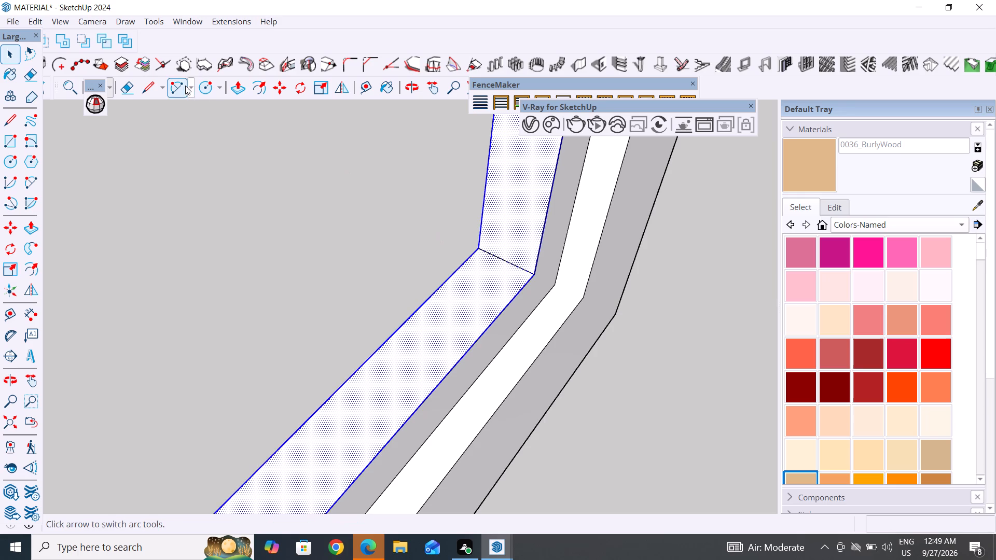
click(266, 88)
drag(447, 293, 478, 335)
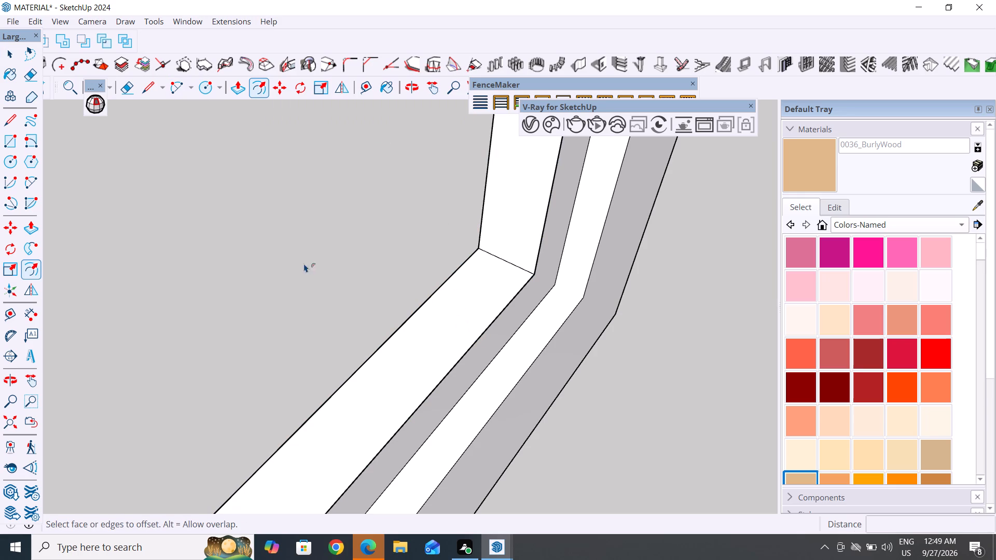
Delete the pasted faces lying over the frame's inner face strip.
click(9, 45)
click(423, 356)
right_click(423, 356)
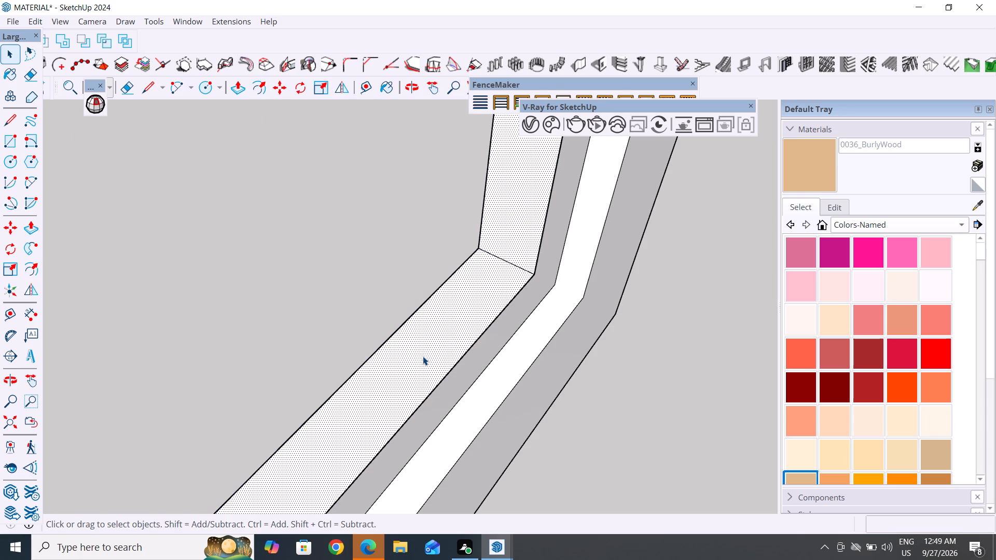
double_click(423, 356)
triple_click(414, 372)
click(414, 372)
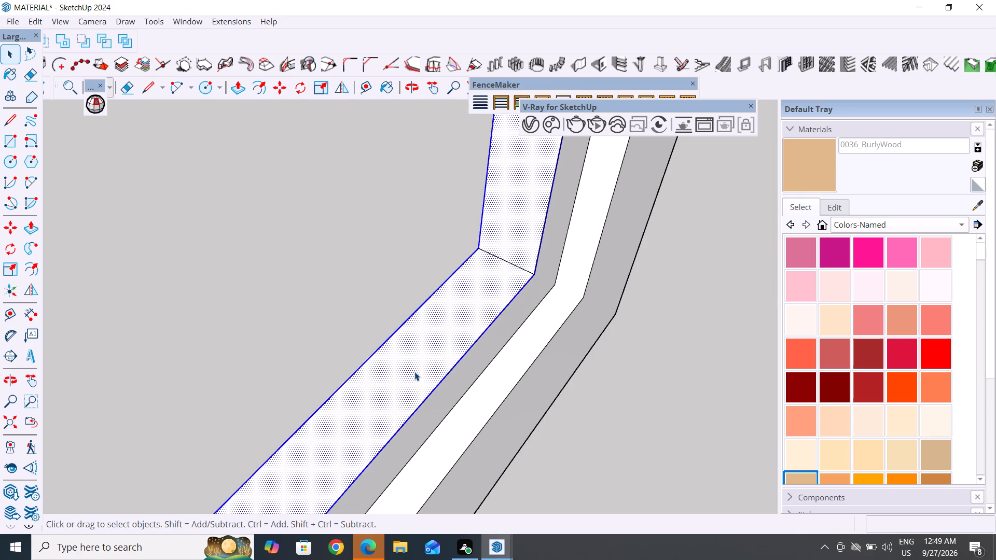
click(420, 367)
click(420, 367)
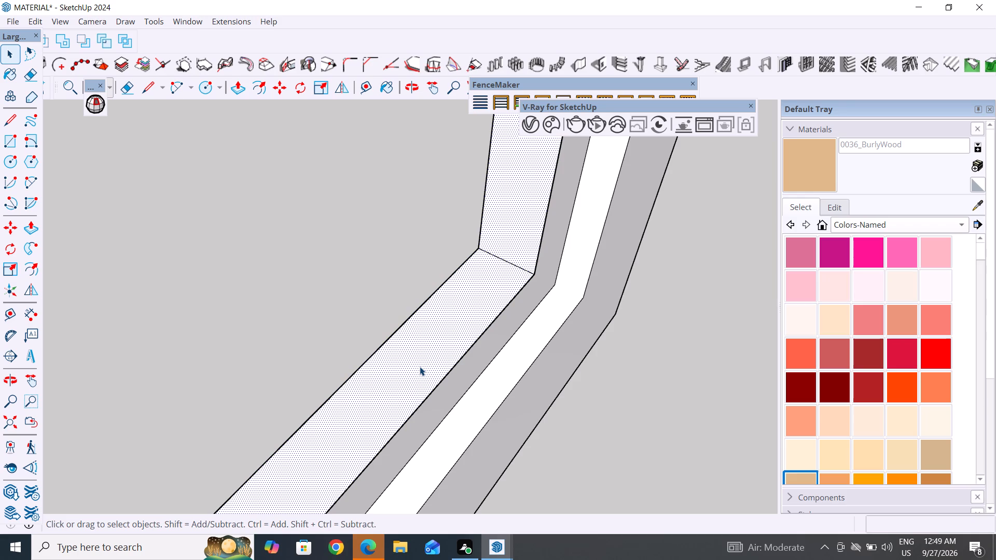
shift+click(525, 225)
shift+click(475, 315)
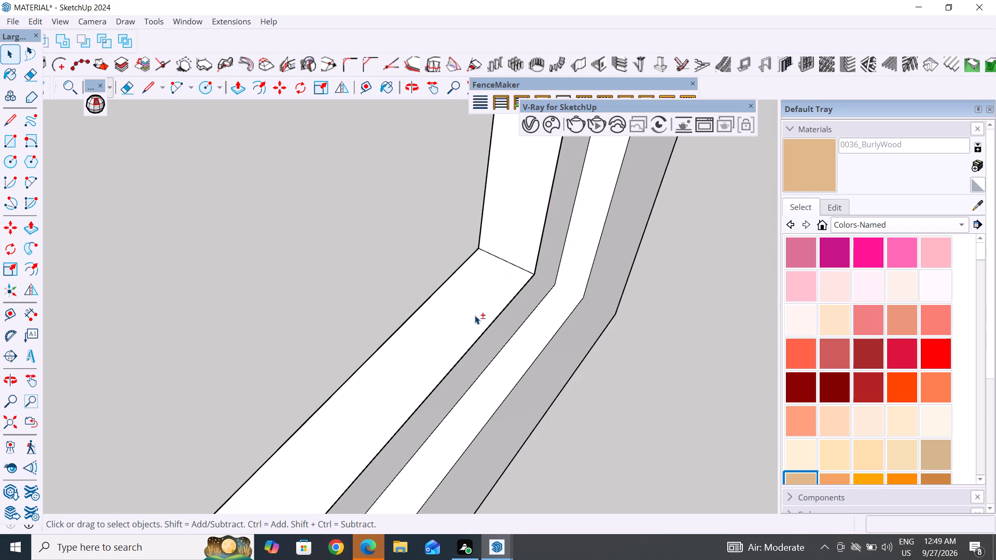
key(Delete)
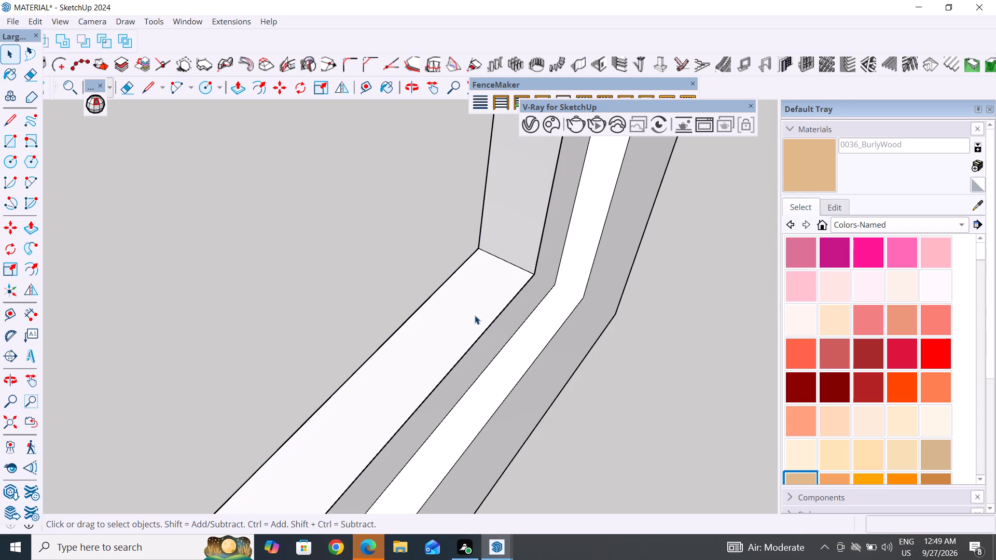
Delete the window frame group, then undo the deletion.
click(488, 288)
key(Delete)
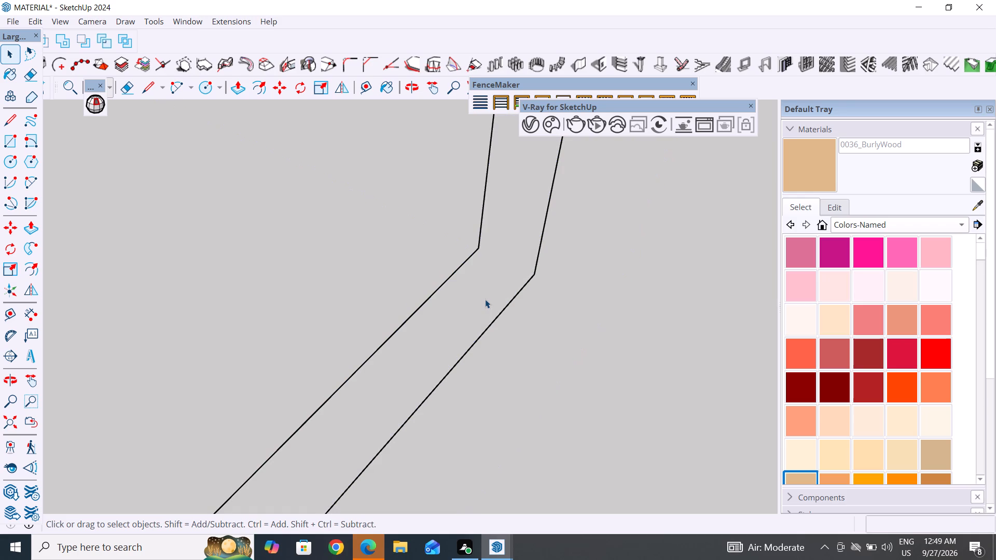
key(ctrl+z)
Open the window frame group for editing and select its inner face strip below the bend.
ctrl+click(485, 299)
double_click(489, 292)
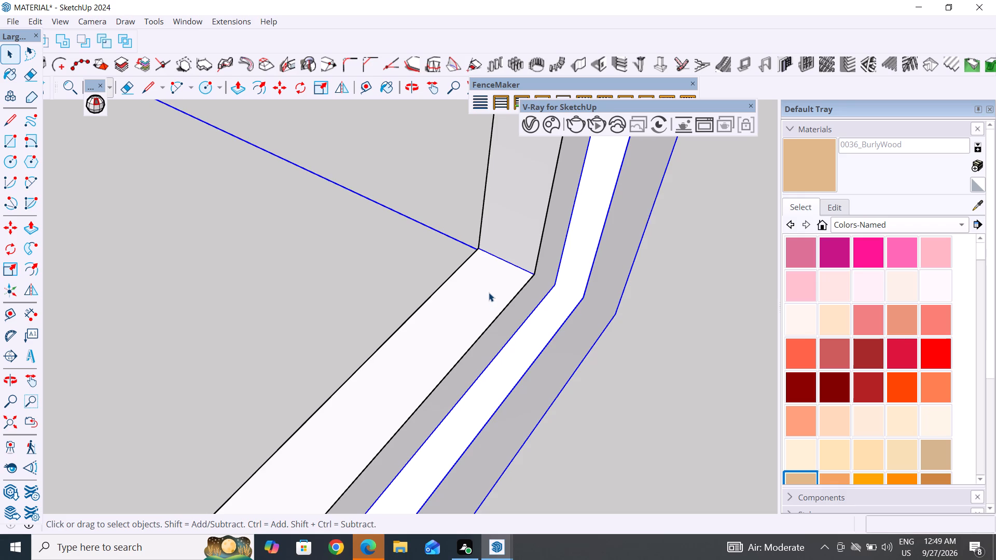
triple_click(489, 291)
click(489, 291)
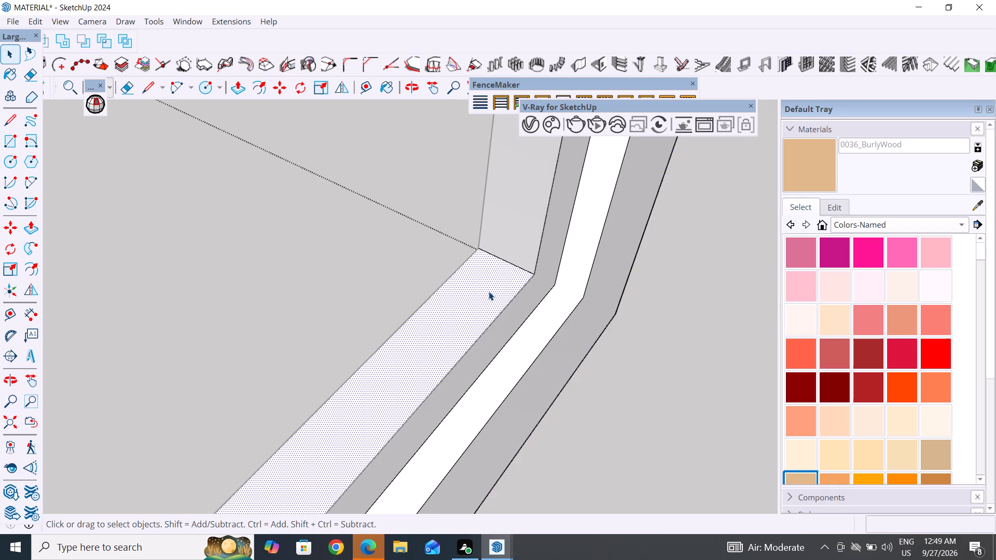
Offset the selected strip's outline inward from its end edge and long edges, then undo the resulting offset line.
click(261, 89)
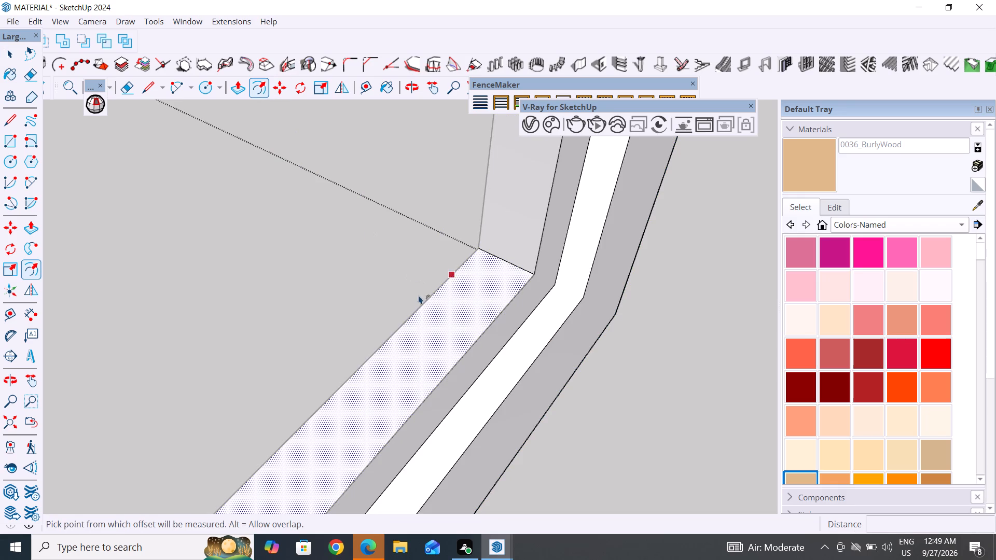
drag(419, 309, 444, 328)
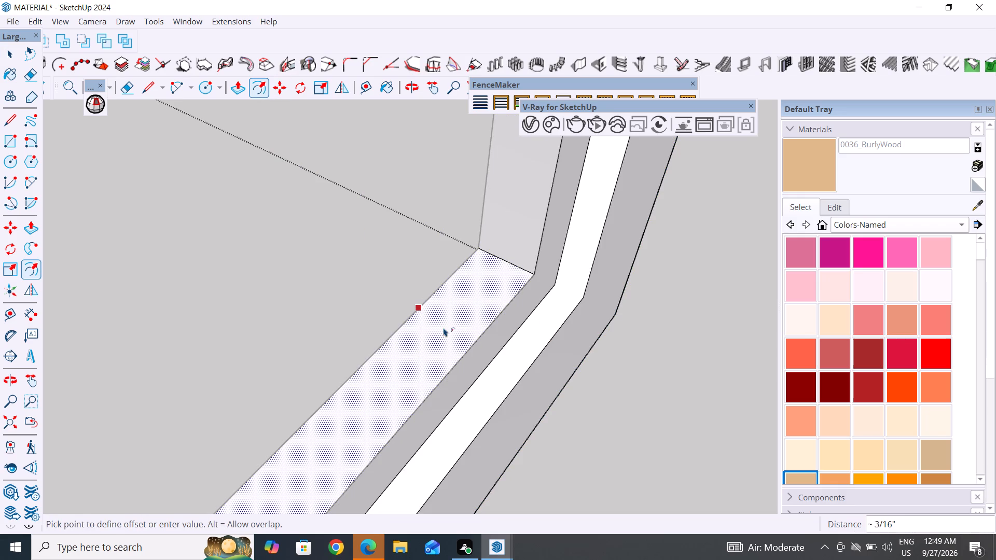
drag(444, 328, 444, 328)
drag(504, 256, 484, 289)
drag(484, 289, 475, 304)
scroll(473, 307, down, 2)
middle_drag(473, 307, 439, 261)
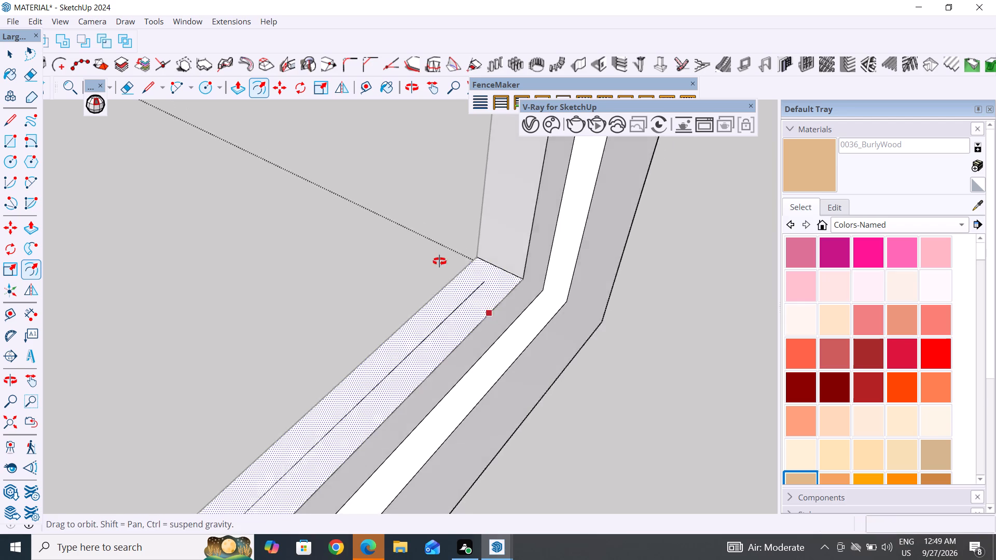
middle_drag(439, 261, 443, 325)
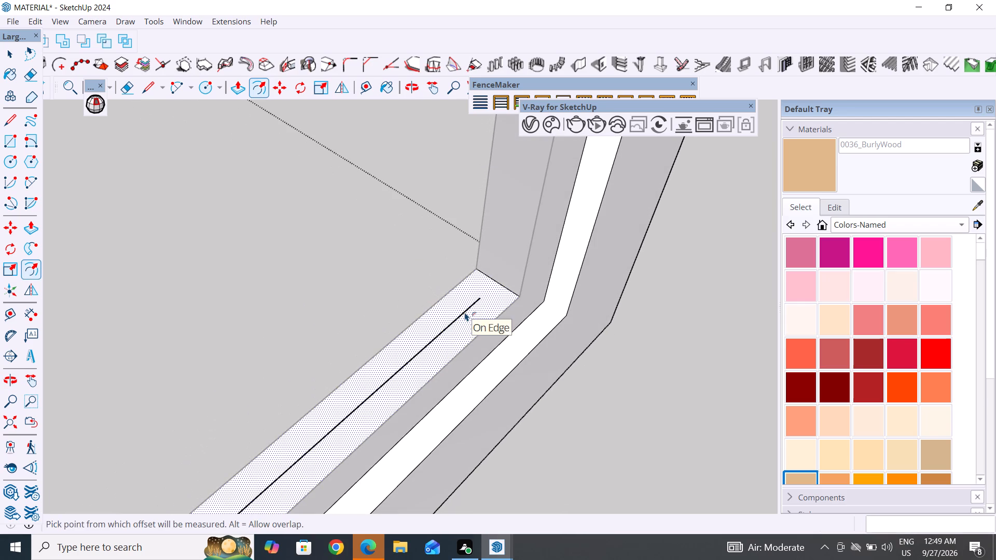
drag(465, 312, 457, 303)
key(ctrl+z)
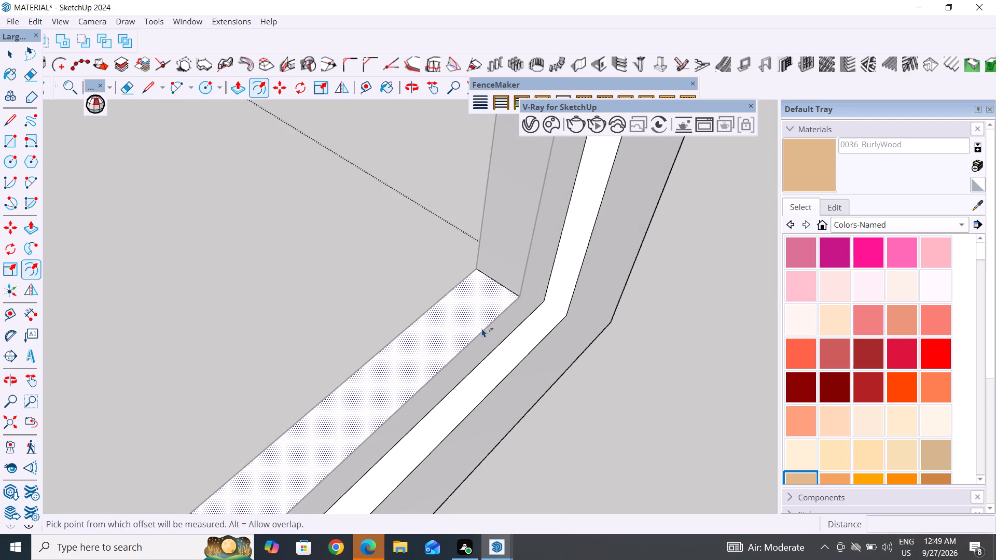
Offset the inner face strip's outline inward by about 3/16" to form a narrow strip along its middle.
click(262, 87)
drag(424, 314, 435, 320)
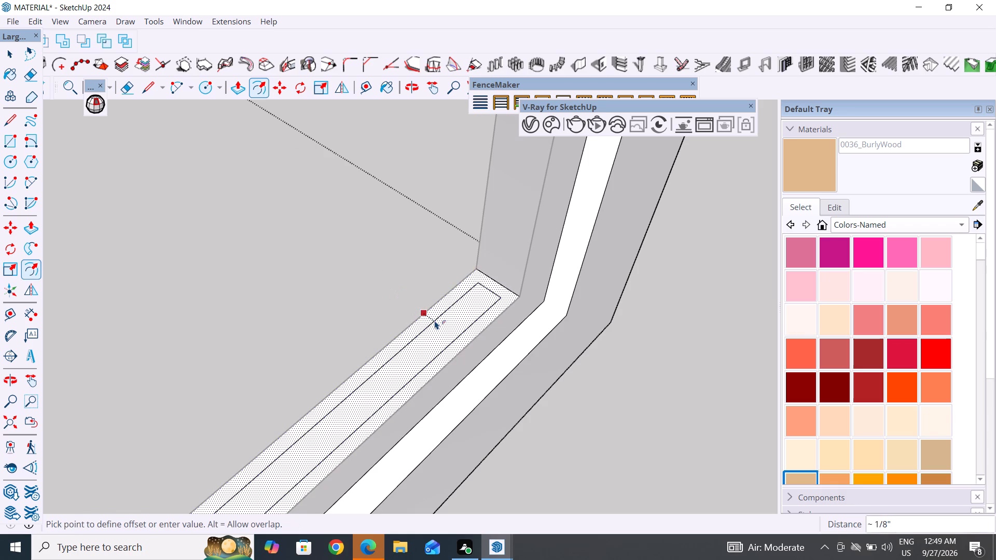
drag(435, 320, 440, 323)
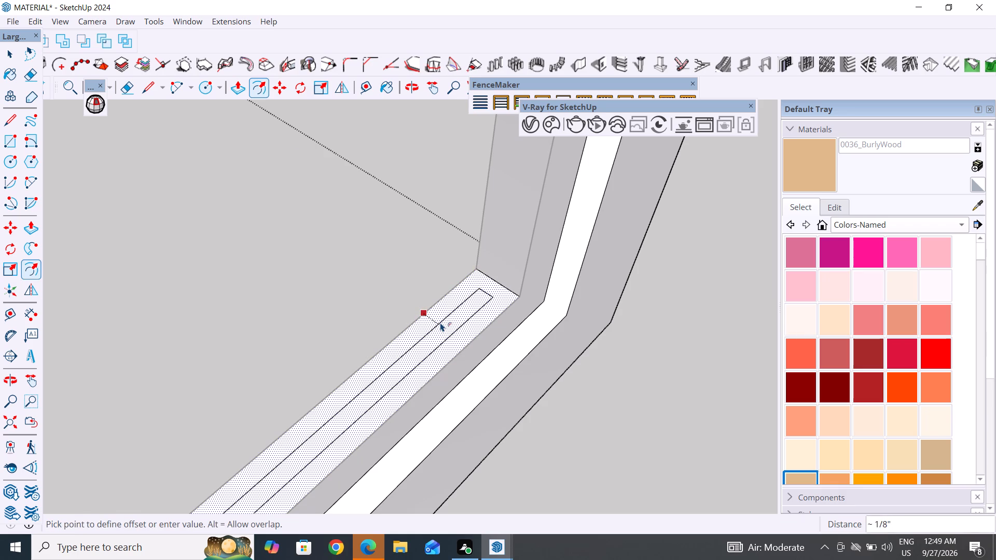
drag(440, 323, 445, 324)
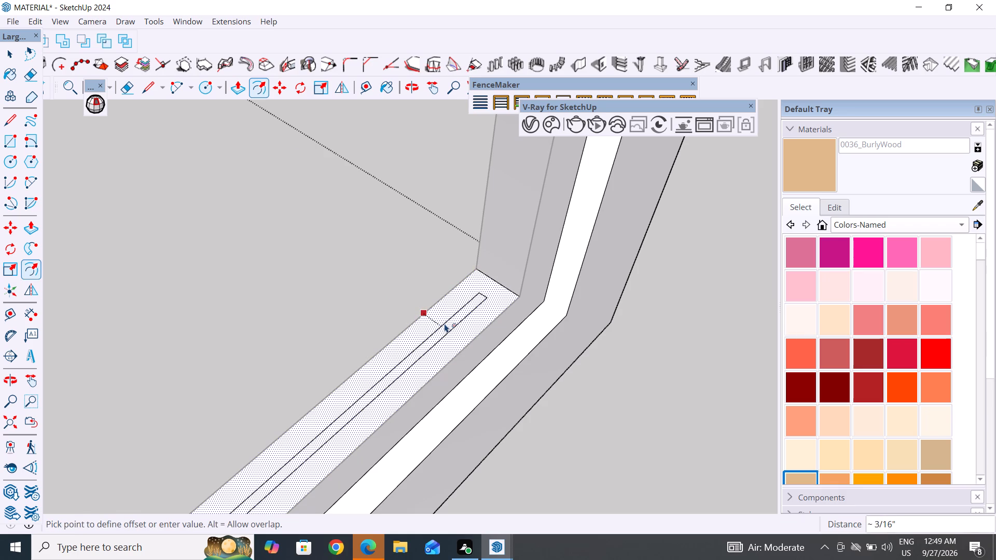
drag(445, 324, 445, 324)
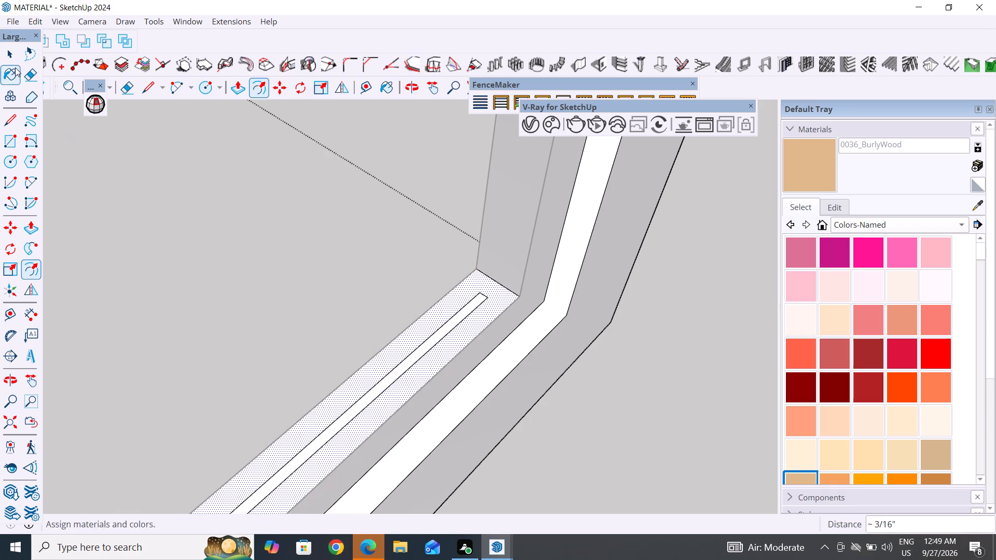
click(13, 57)
click(266, 307)
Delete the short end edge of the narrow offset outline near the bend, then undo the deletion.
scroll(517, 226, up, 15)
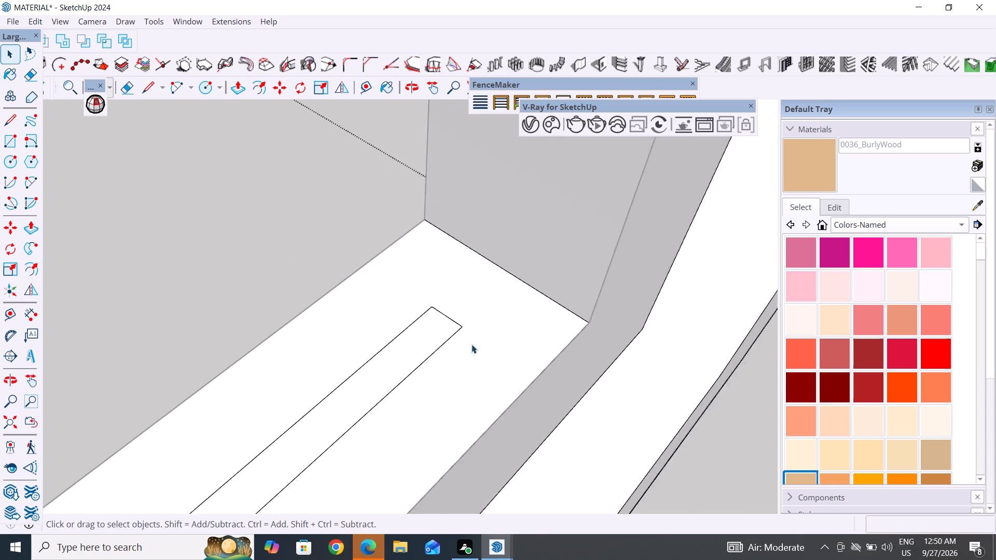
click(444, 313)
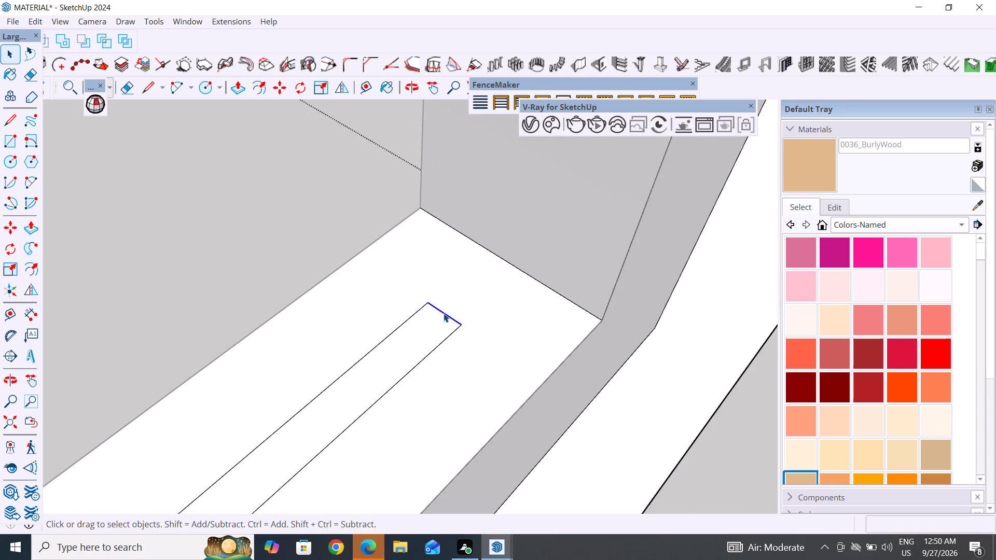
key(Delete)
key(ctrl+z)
Delete the short end edge of the narrow offset outline near the bend.
click(228, 237)
scroll(473, 335, up, 10)
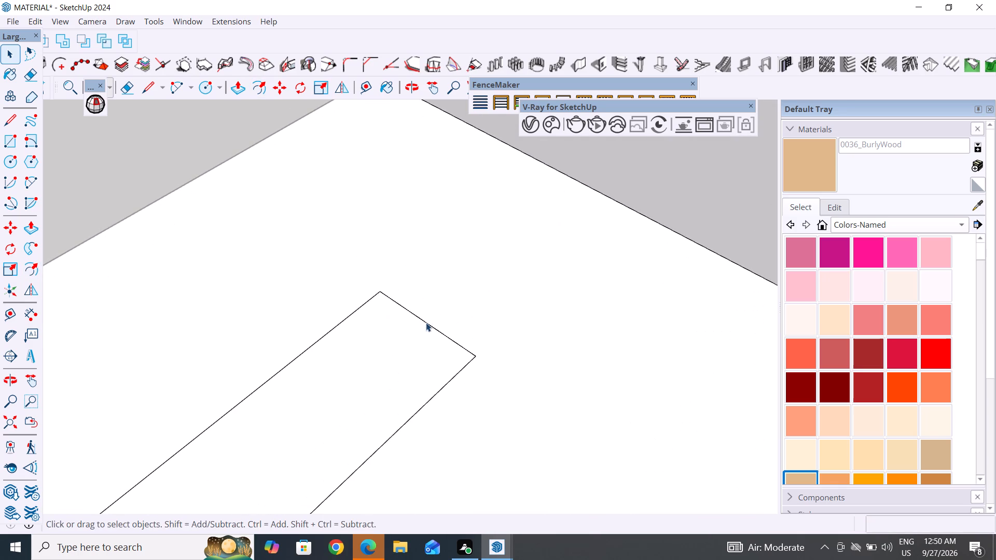
click(426, 325)
key(Delete)
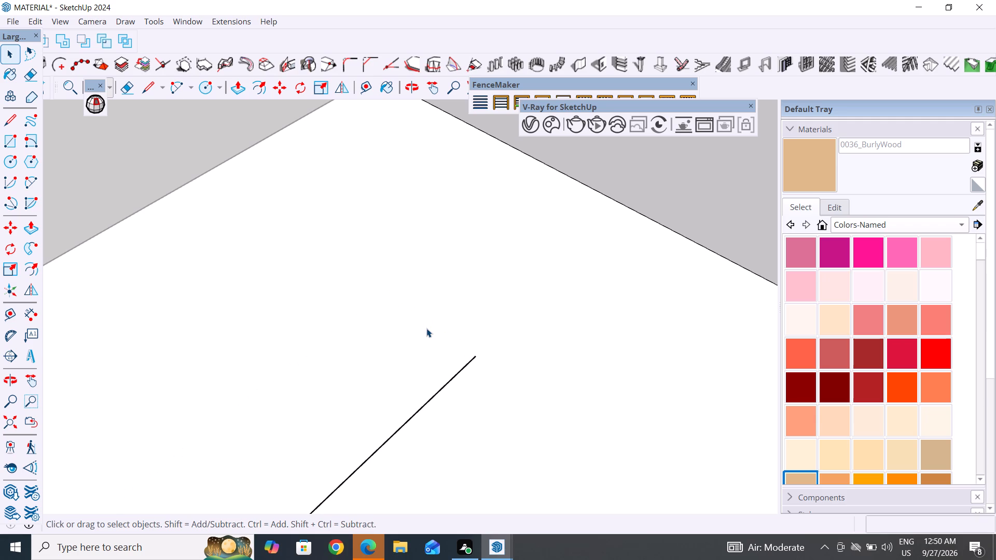
Undo the deletion of the narrow offset outline's short end edge near the bend.
key(ctrl+z)
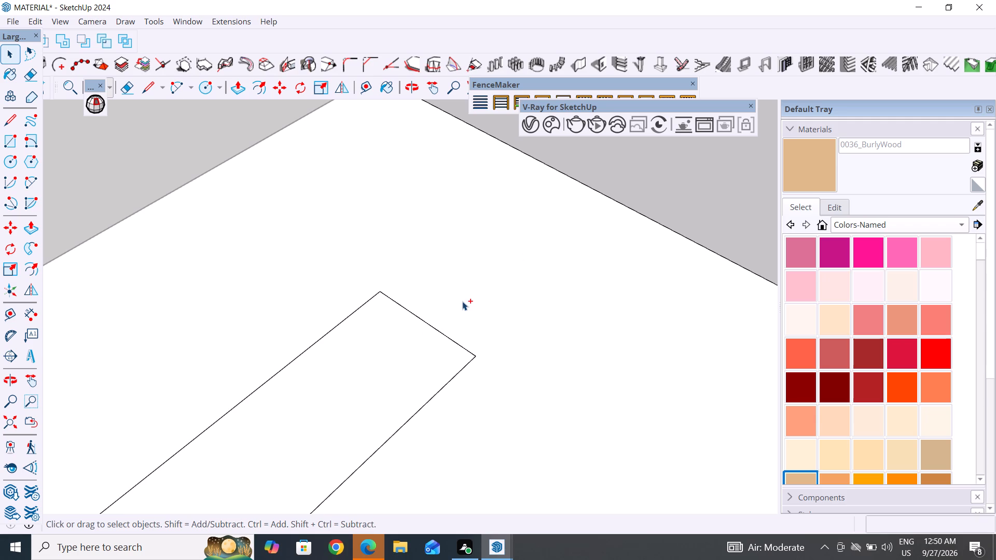
right_click(16, 71)
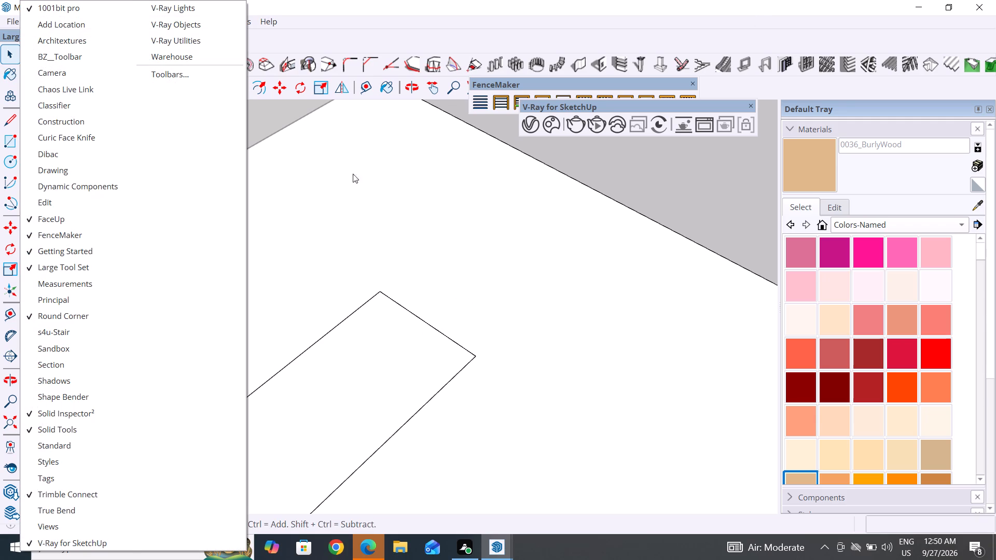
click(636, 165)
click(185, 133)
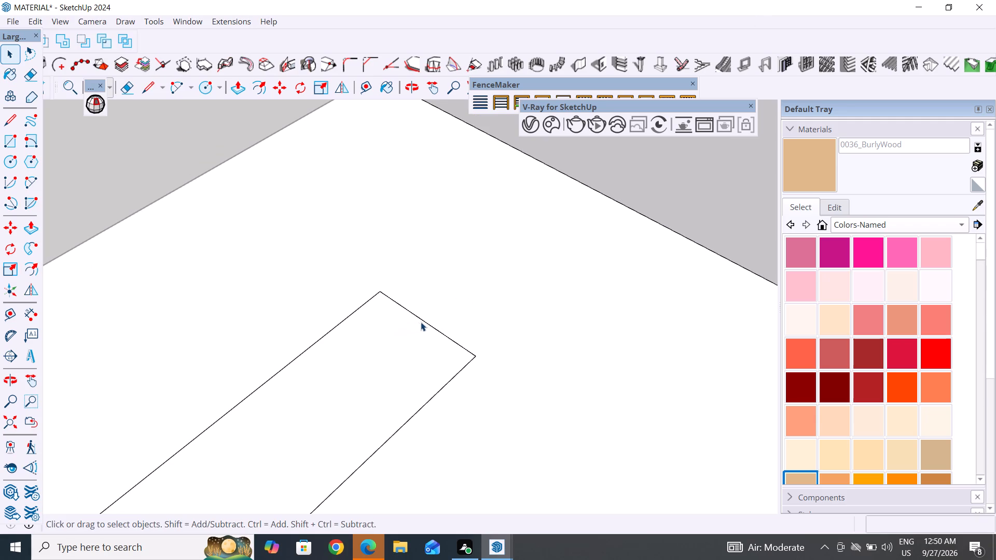
Move the narrow outline's short end edge about 1/8" along the green axis toward the bend.
click(421, 321)
key(m)
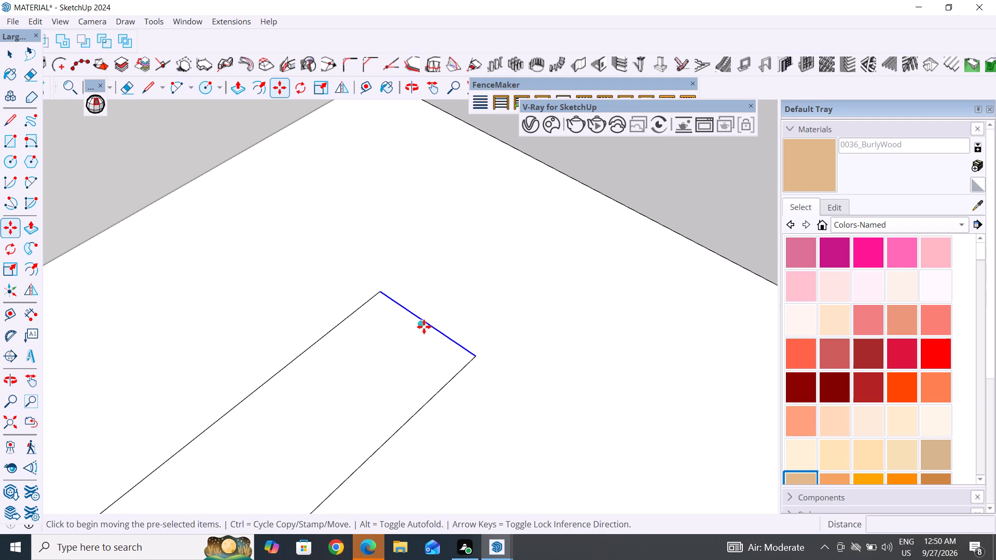
click(426, 323)
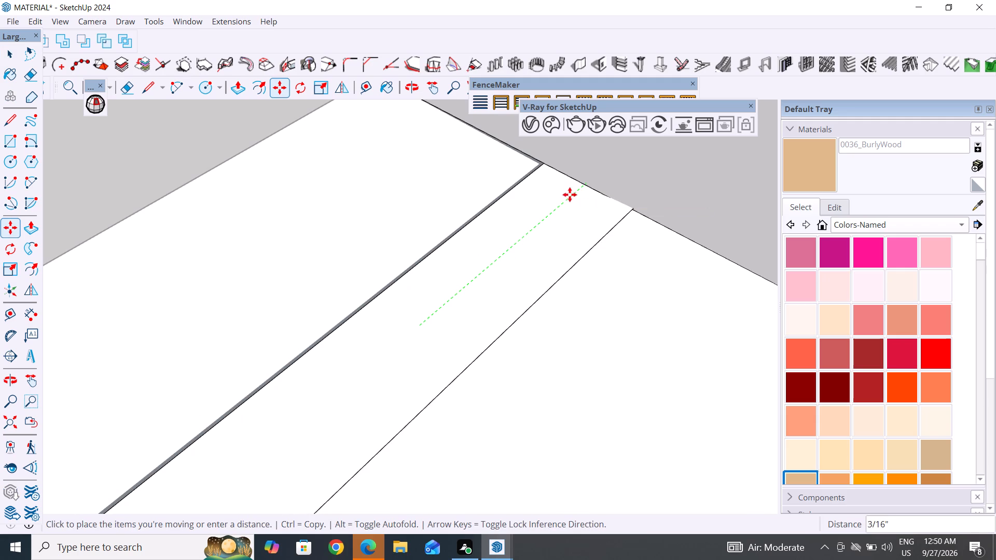
scroll(566, 197, up, 2)
scroll(562, 203, down, 2)
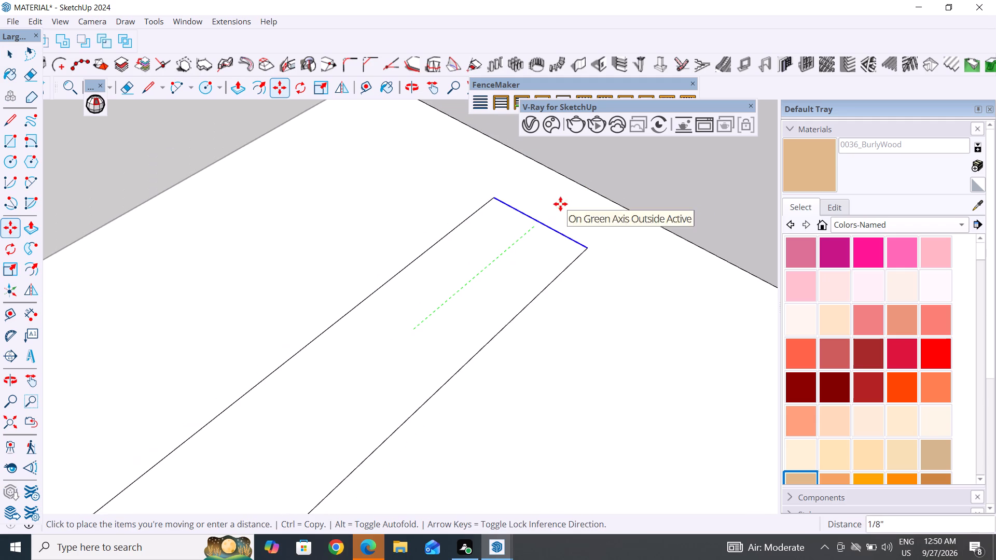
click(563, 206)
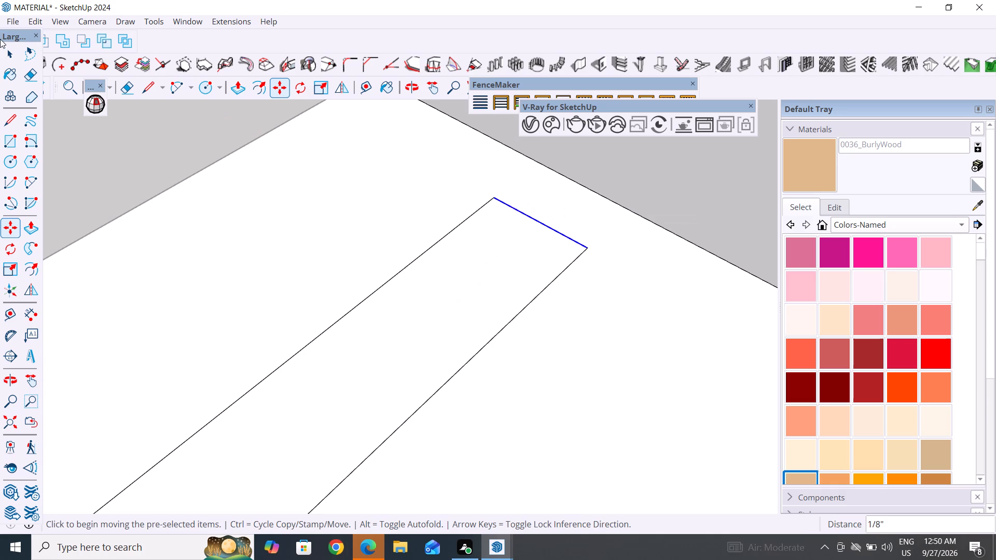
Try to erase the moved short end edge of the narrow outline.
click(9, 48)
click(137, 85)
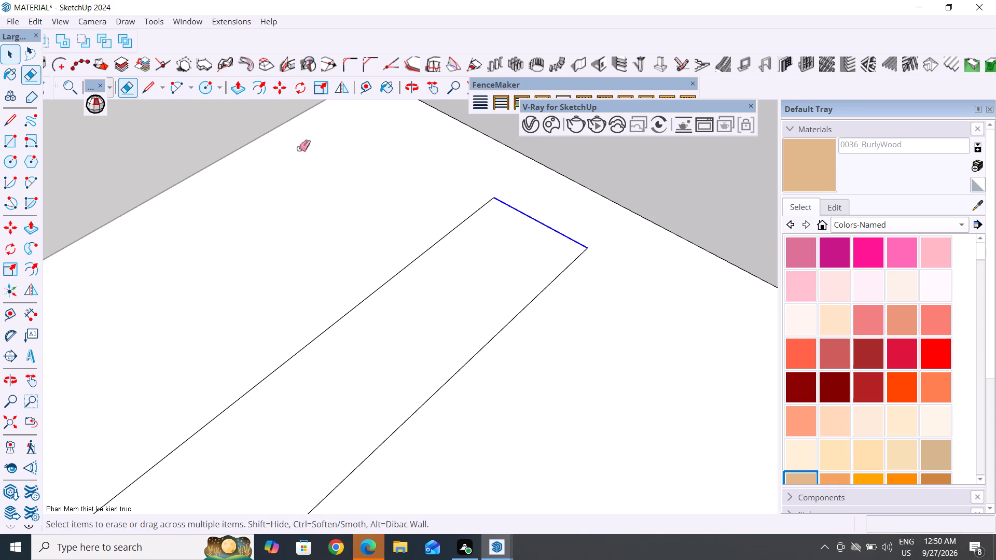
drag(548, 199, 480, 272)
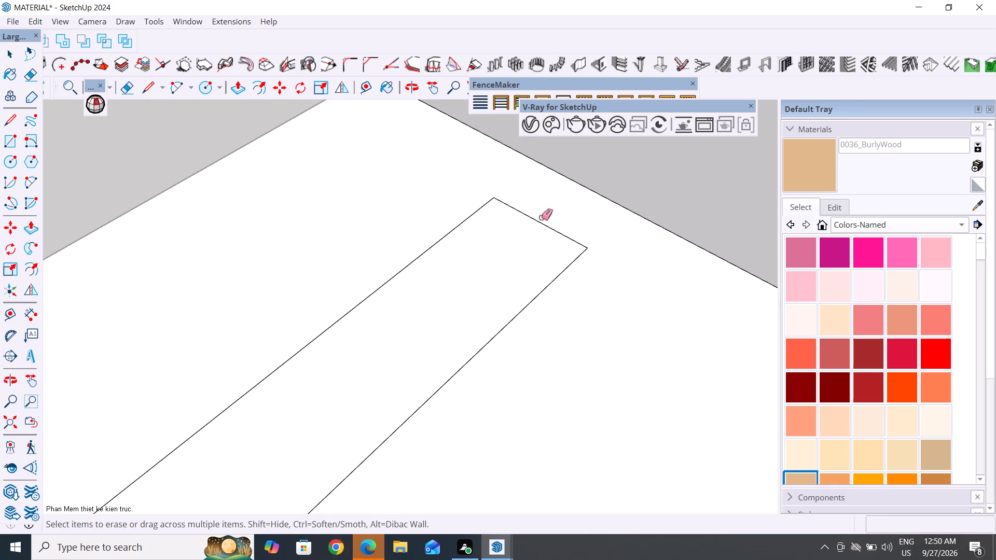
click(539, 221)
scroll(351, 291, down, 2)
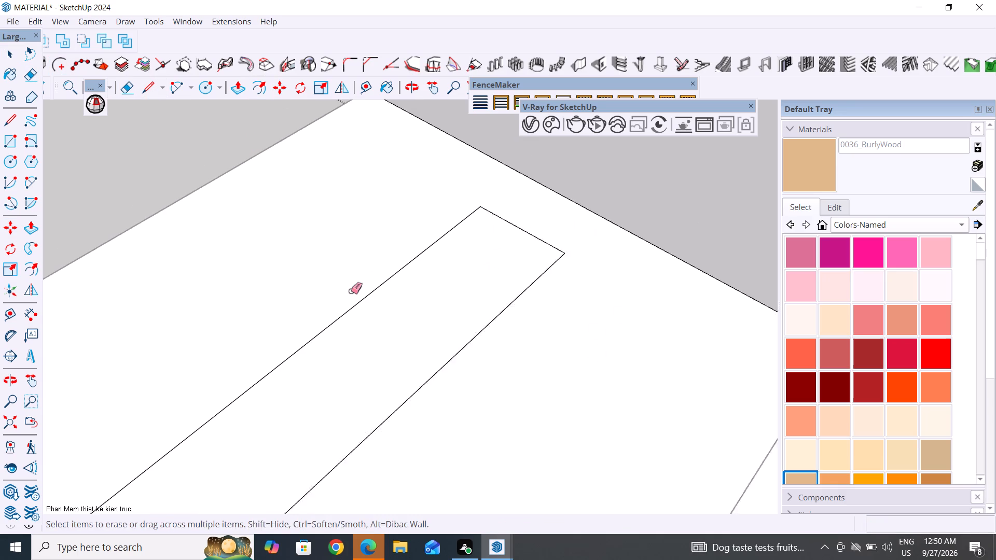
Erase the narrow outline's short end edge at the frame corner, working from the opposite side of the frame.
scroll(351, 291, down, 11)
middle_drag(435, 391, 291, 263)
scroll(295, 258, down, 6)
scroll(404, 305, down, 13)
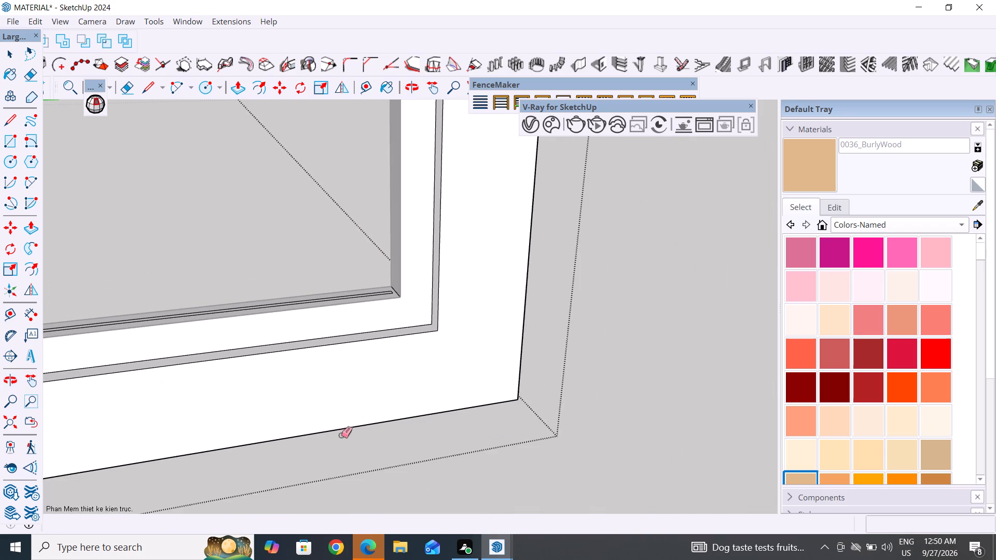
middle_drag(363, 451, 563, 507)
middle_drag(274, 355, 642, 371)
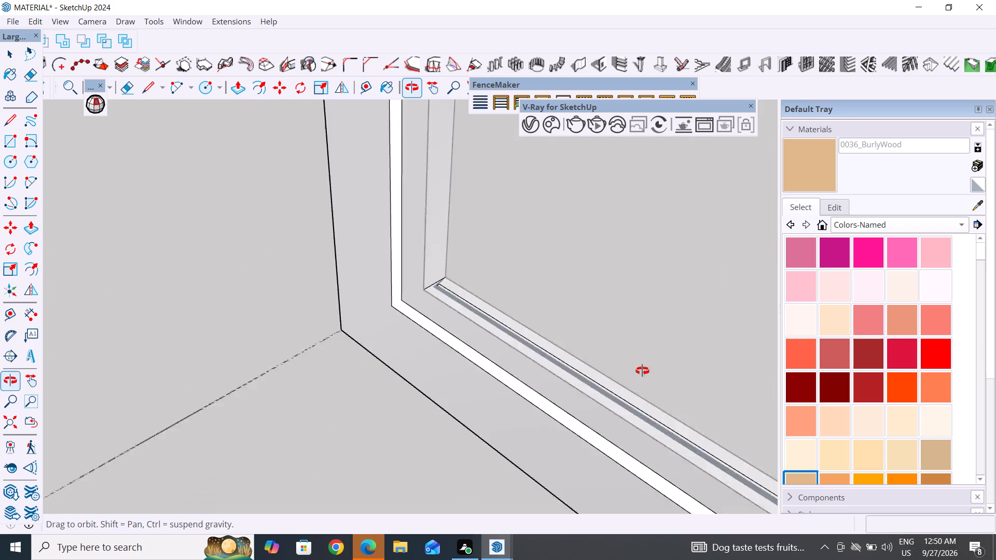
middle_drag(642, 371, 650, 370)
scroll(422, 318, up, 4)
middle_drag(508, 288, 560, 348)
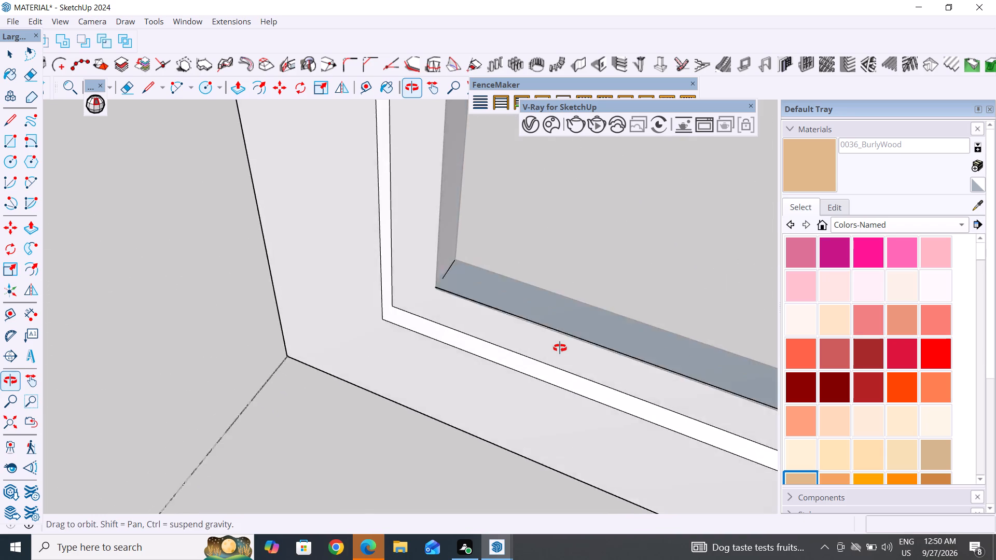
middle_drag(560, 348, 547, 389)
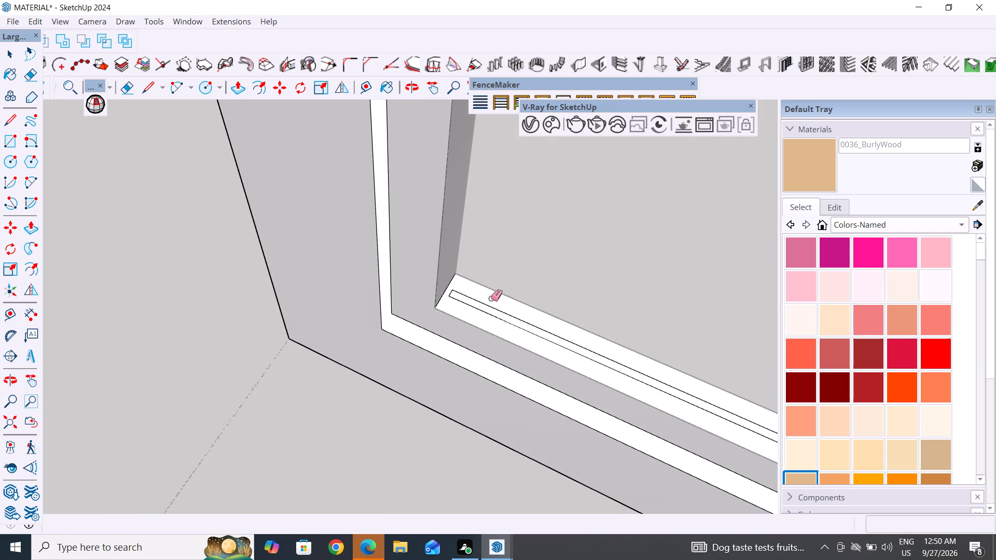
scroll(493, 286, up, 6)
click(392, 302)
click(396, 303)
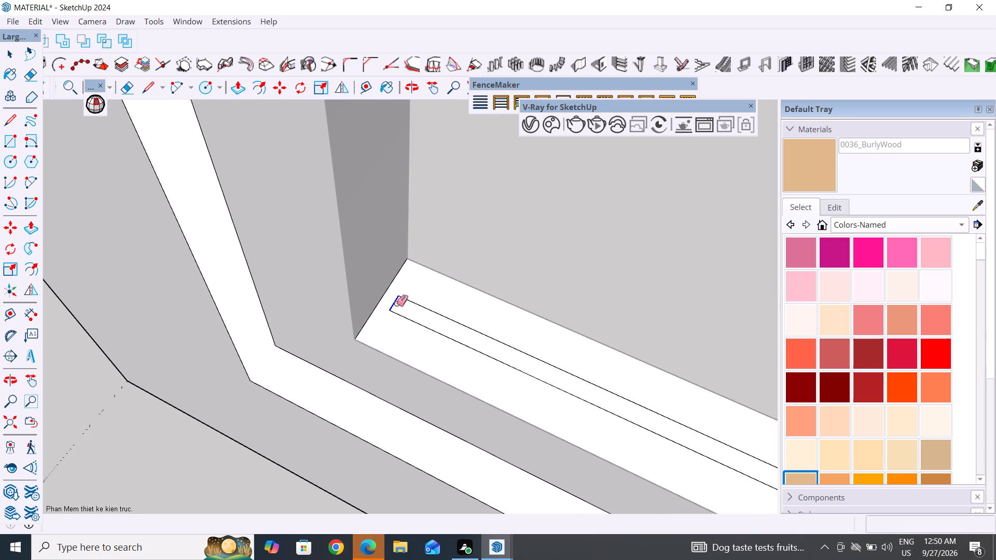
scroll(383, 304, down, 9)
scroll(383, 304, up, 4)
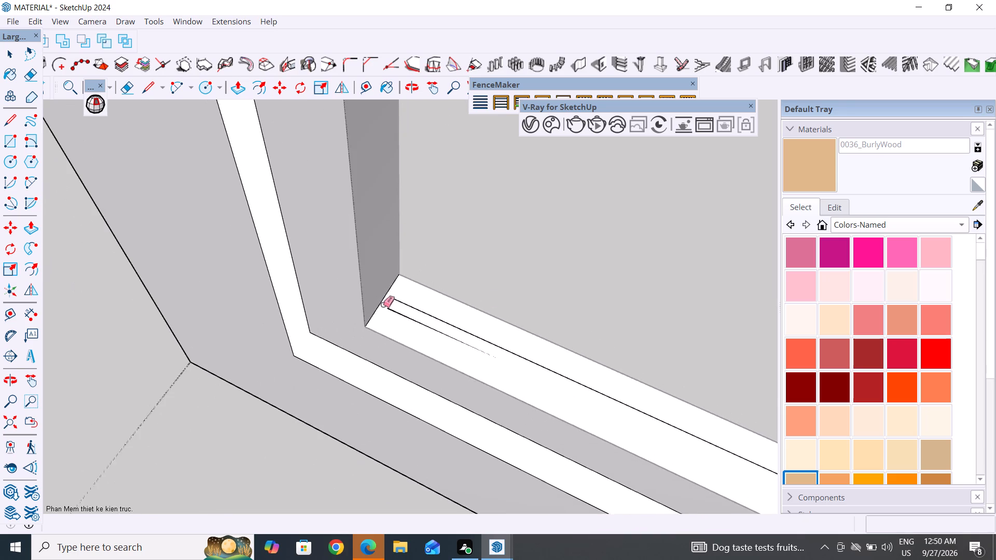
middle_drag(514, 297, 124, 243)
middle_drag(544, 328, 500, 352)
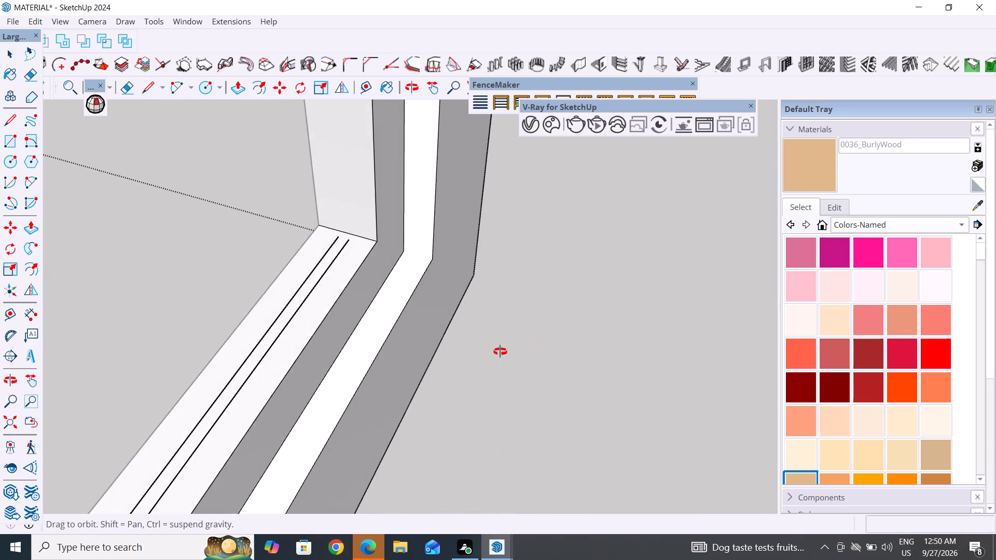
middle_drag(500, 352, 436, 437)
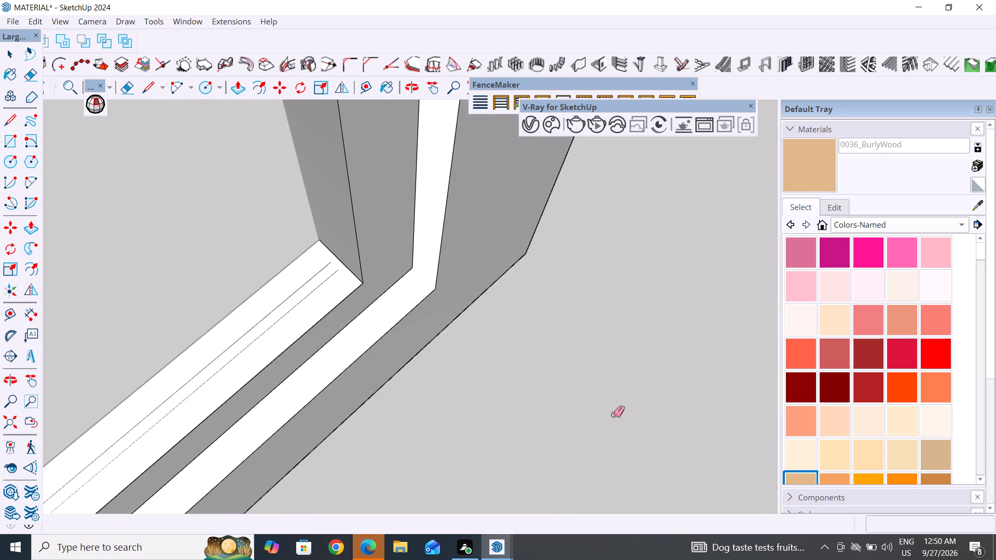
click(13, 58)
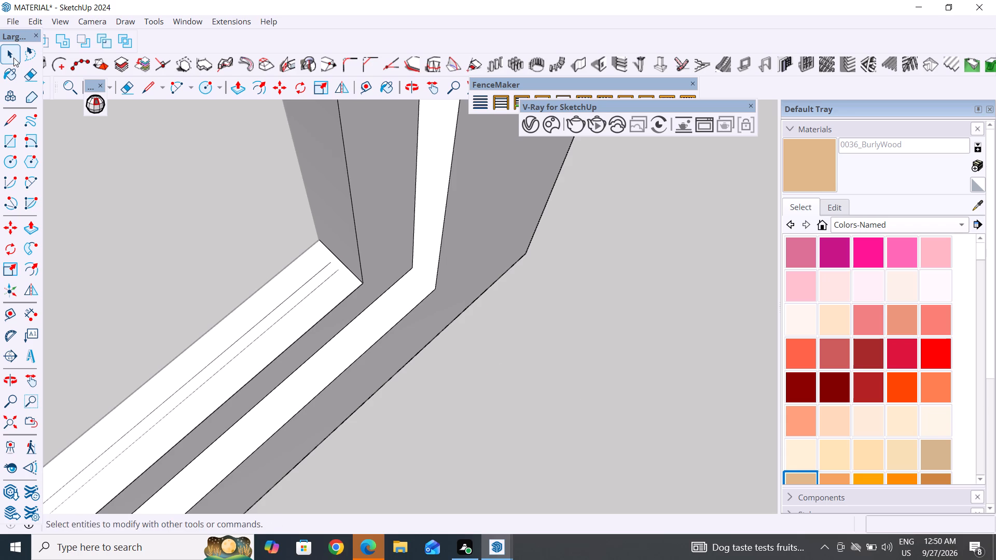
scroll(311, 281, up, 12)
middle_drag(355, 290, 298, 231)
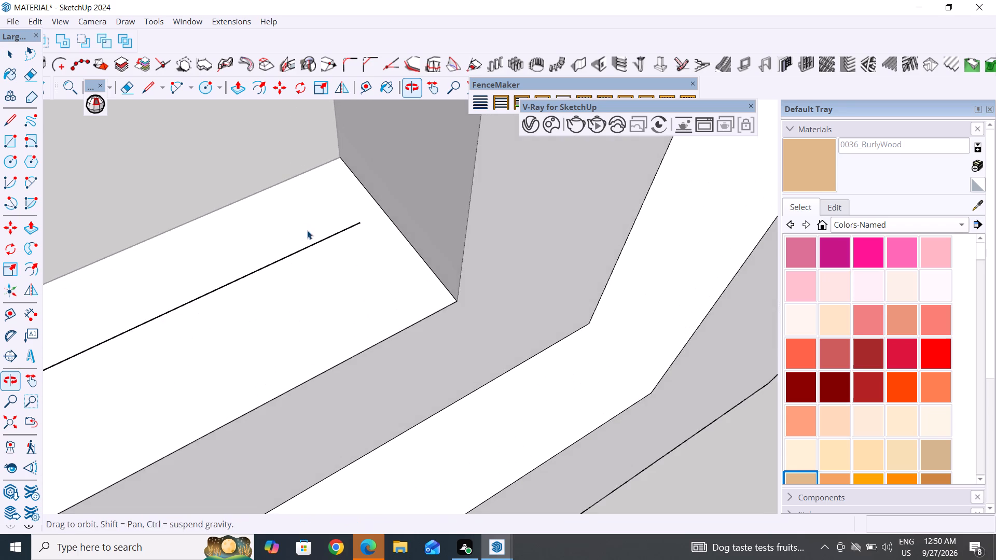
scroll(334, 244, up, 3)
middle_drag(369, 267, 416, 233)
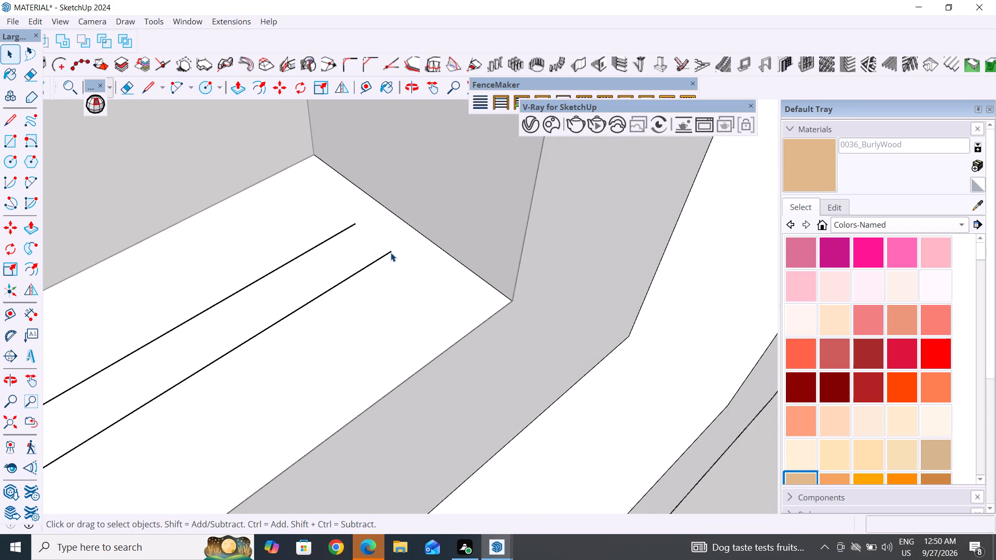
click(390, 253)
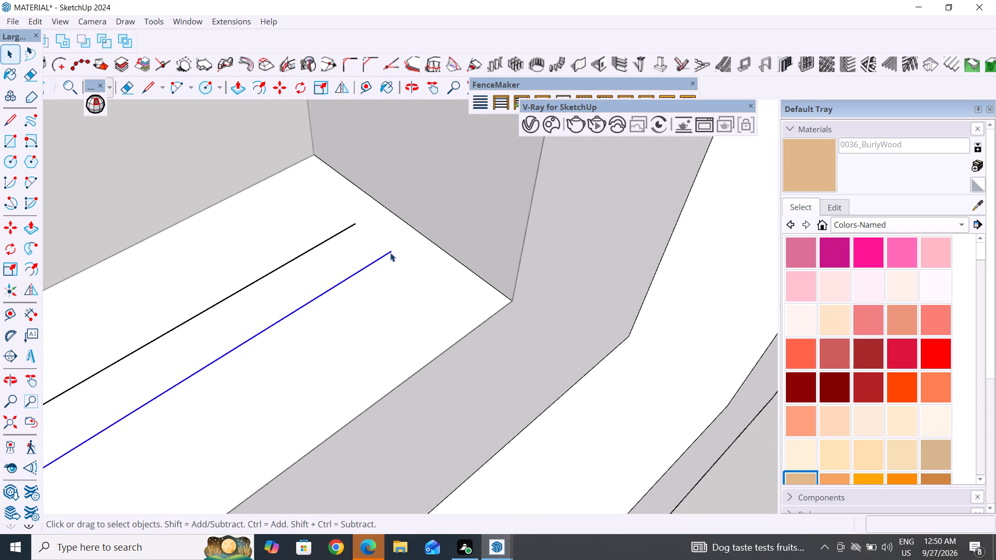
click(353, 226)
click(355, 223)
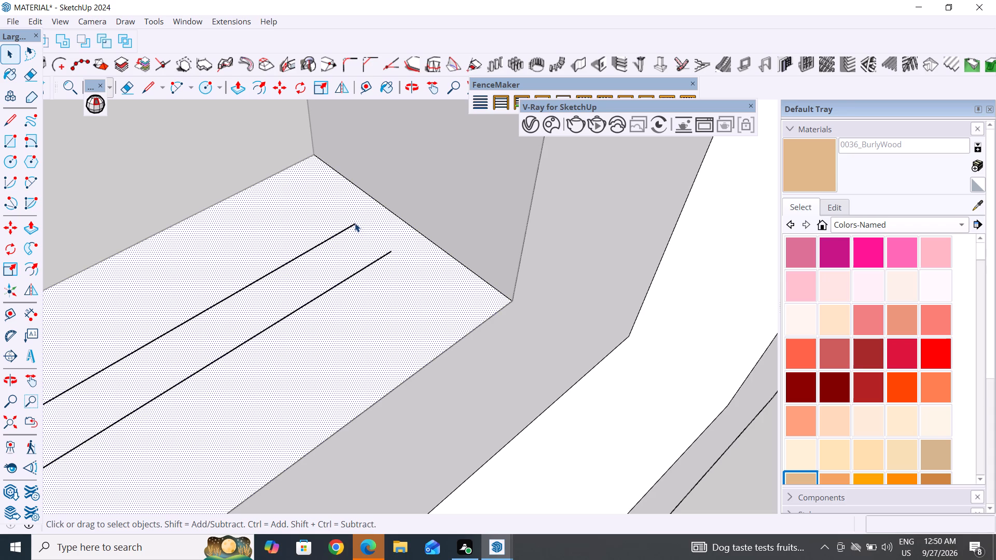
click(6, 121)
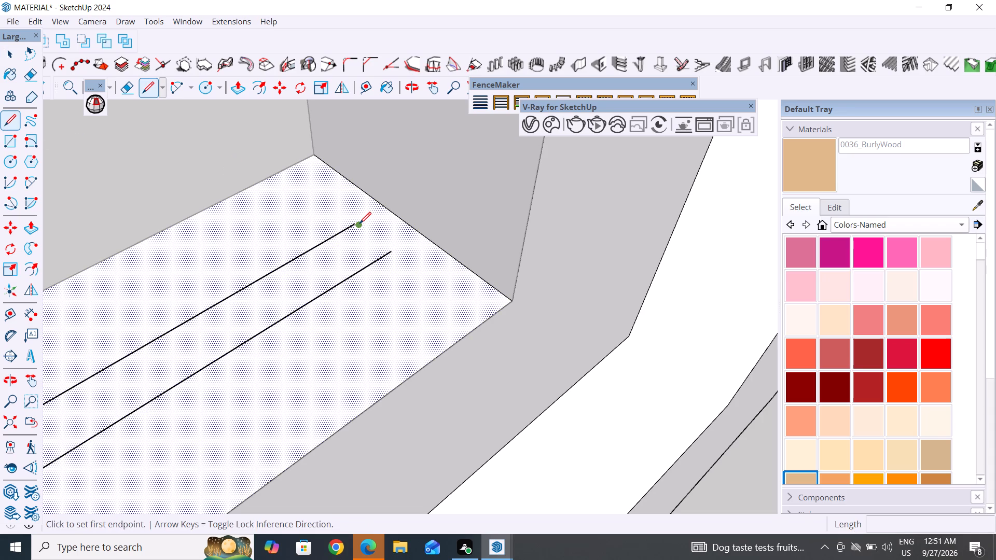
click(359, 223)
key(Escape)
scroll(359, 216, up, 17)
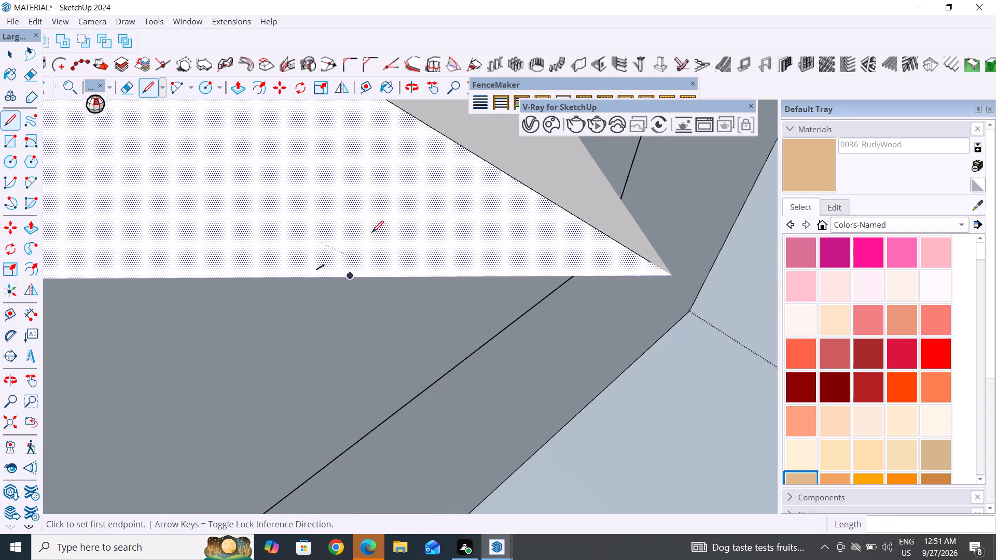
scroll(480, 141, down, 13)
Undo the erasure of the narrow strip's short end edge at the frame corner.
key(ctrl+z)
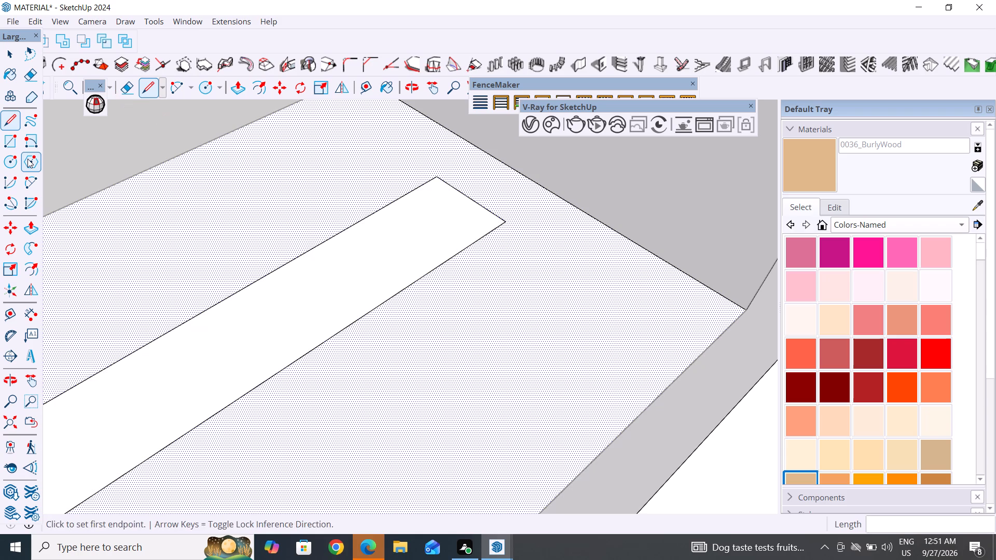
ctrl+click(27, 159)
ctrl+drag(27, 159, 0, 135)
click(10, 60)
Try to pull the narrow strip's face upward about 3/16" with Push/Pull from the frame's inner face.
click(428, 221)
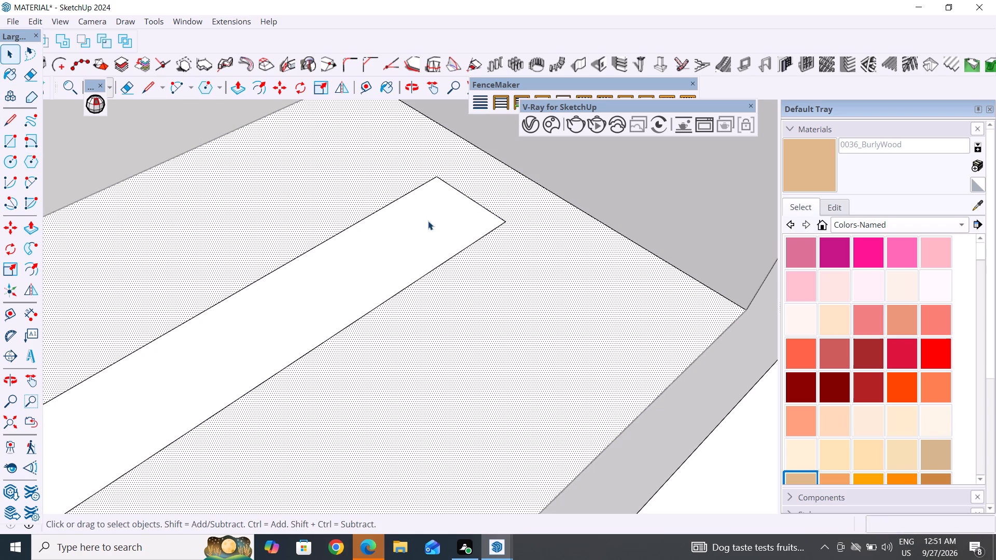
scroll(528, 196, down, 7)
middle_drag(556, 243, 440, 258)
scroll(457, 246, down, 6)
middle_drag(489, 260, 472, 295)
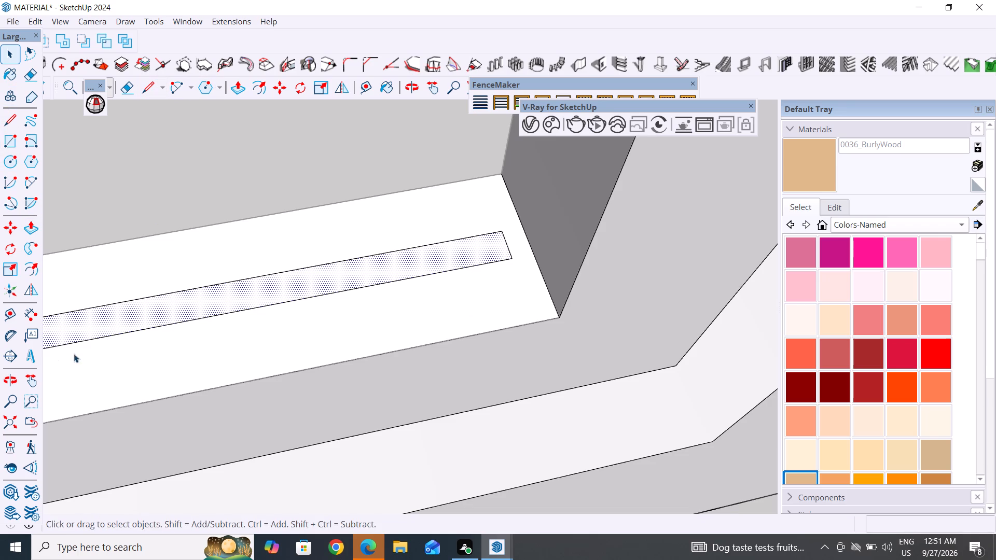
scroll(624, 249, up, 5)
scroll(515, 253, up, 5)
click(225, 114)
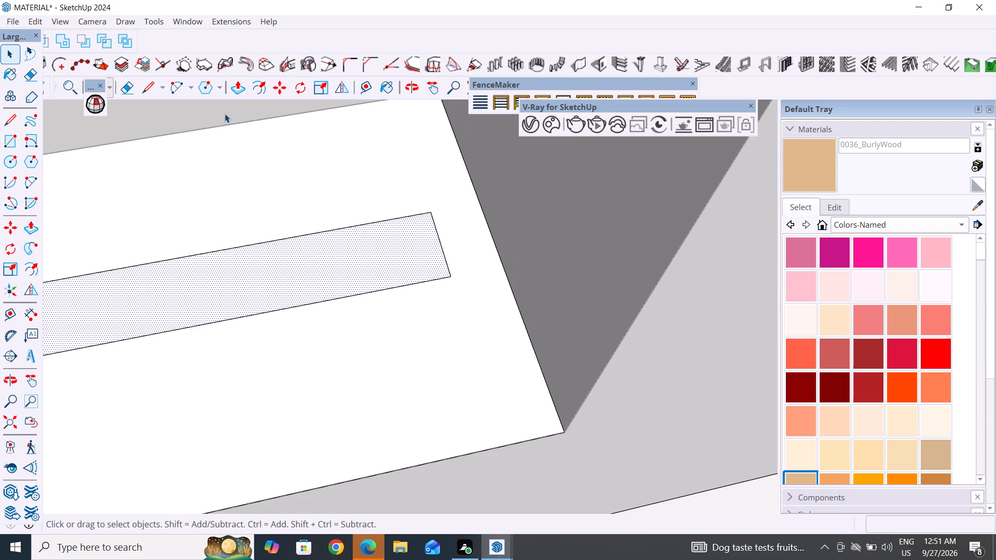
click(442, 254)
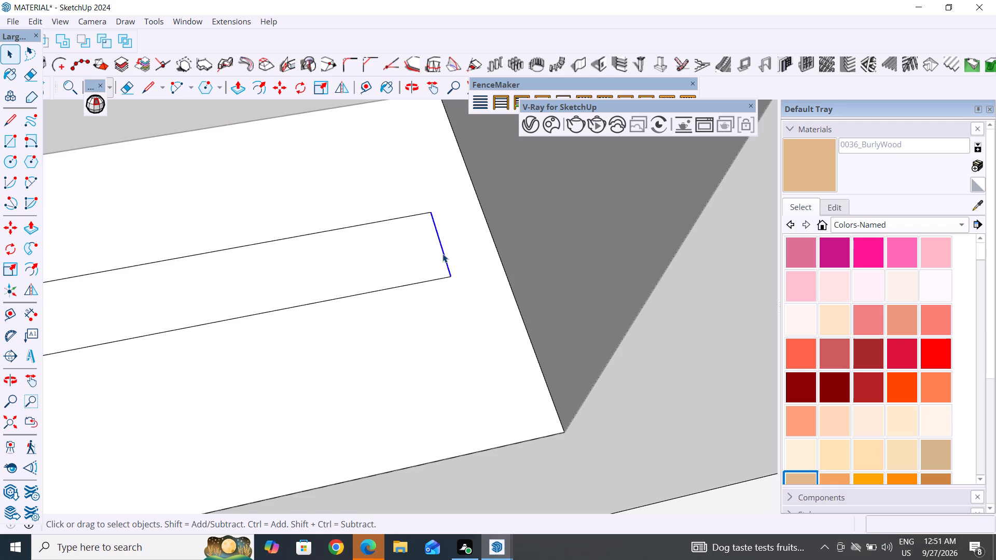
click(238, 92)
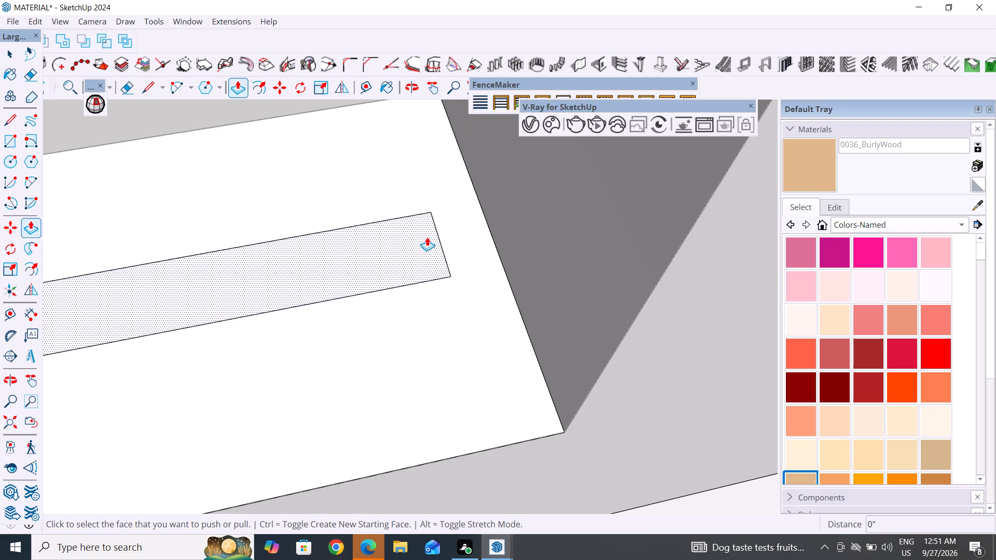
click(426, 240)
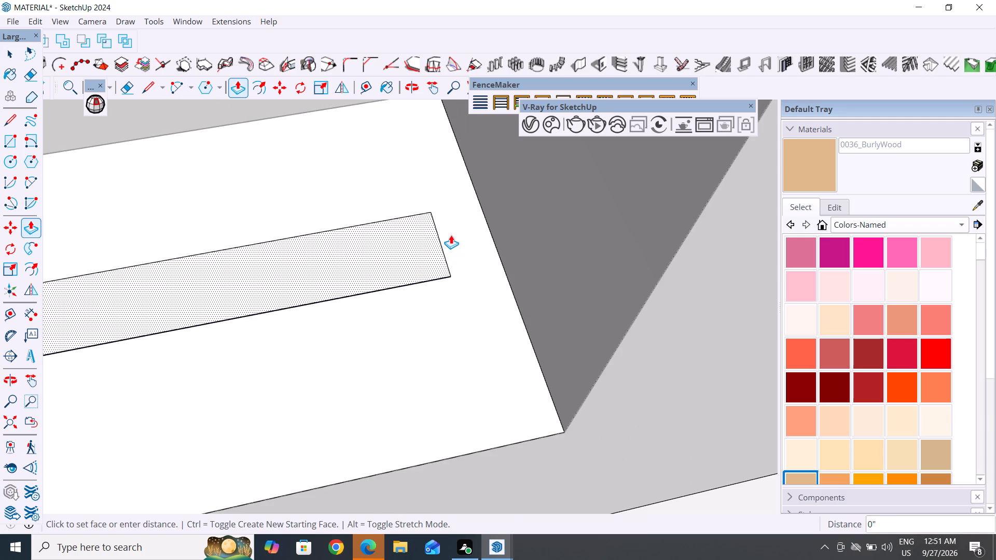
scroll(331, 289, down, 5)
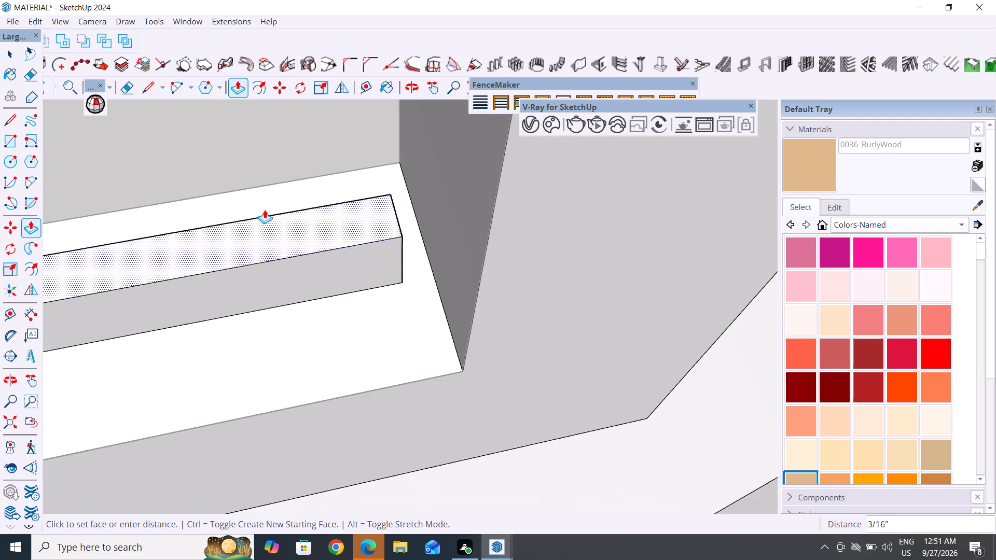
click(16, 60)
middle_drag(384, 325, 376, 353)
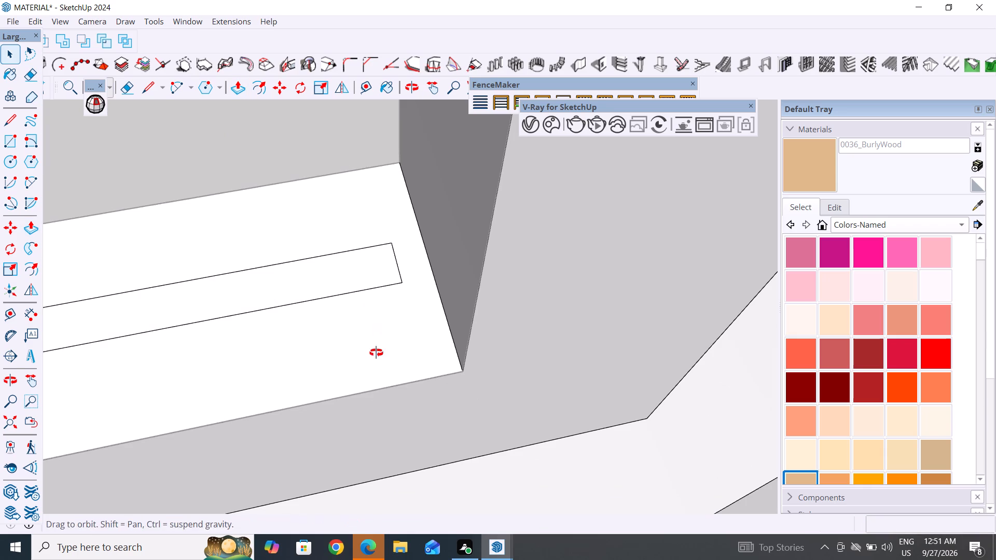
Move the narrow strip's short end edge about 1/16" outward until it meets the frame's corner edge.
middle_drag(376, 353, 344, 394)
scroll(453, 256, up, 9)
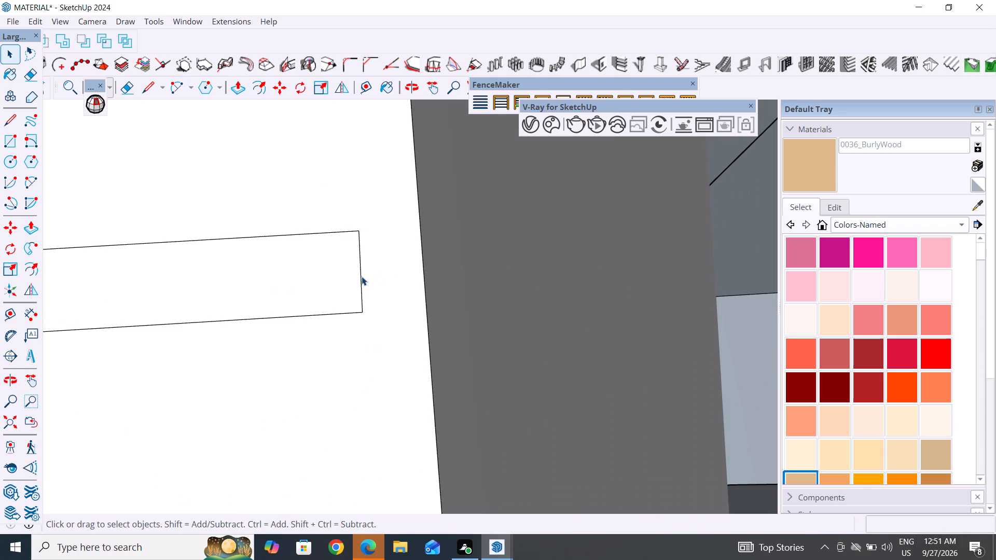
click(362, 276)
key(m)
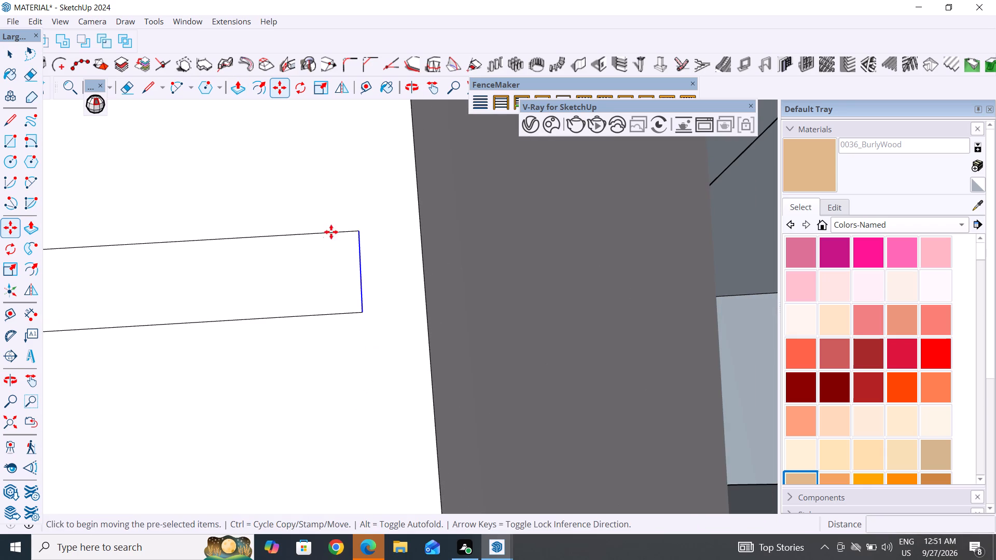
click(362, 277)
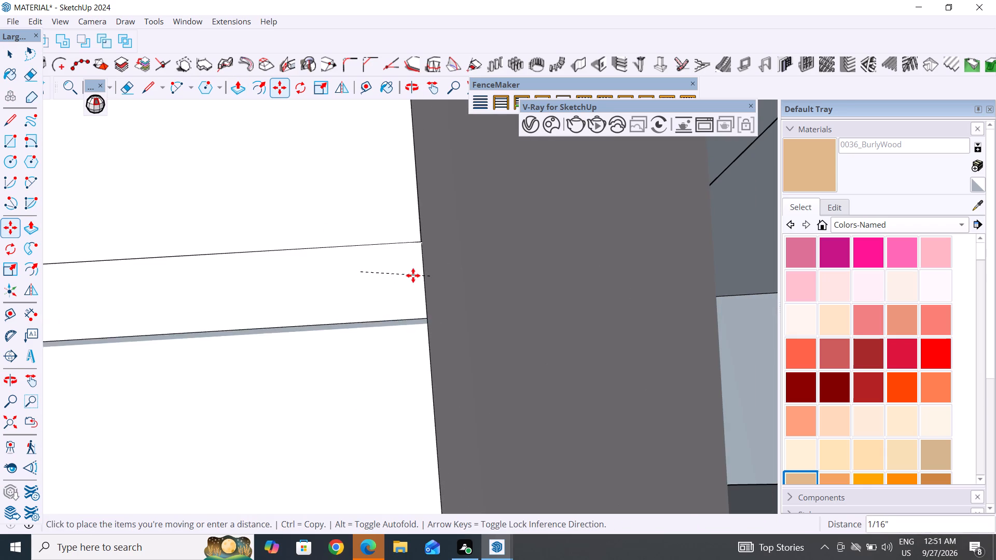
click(424, 276)
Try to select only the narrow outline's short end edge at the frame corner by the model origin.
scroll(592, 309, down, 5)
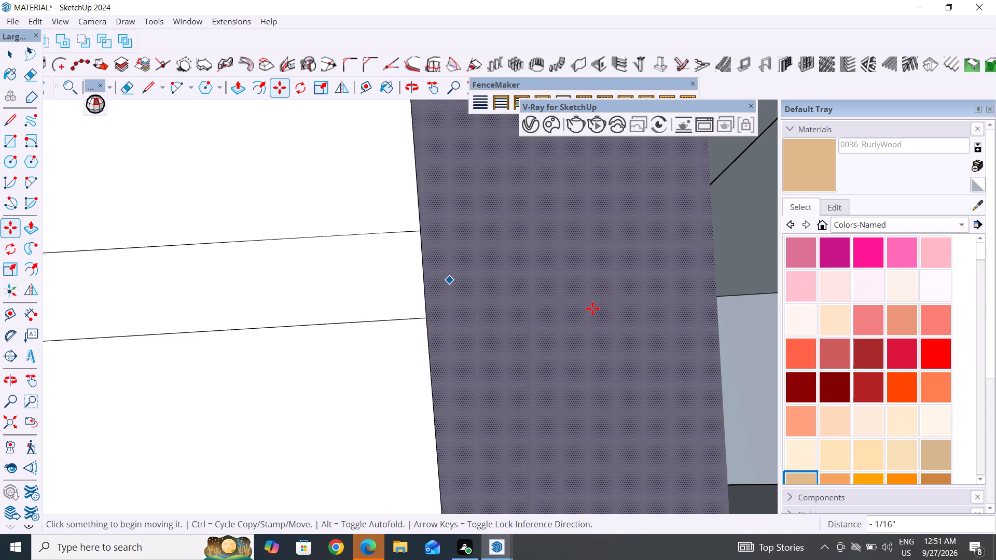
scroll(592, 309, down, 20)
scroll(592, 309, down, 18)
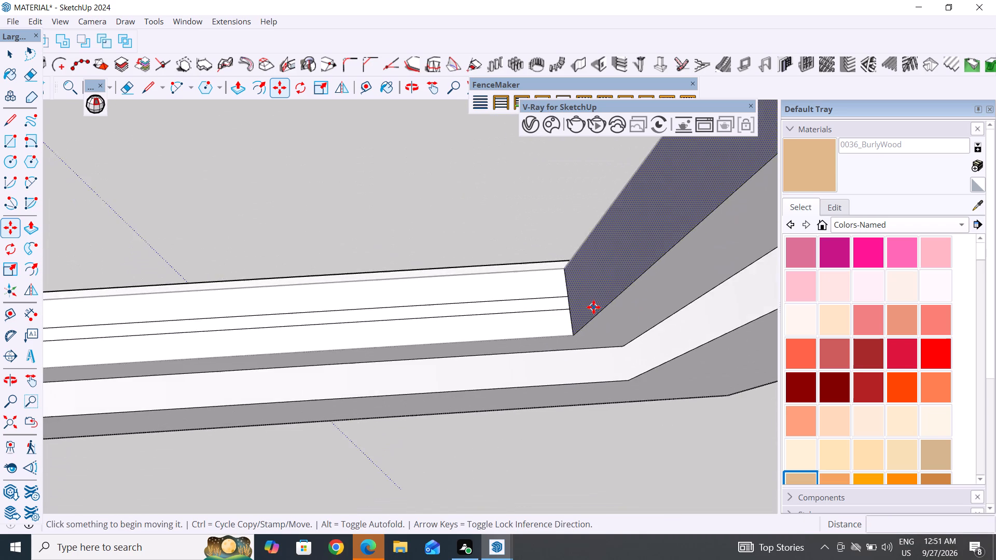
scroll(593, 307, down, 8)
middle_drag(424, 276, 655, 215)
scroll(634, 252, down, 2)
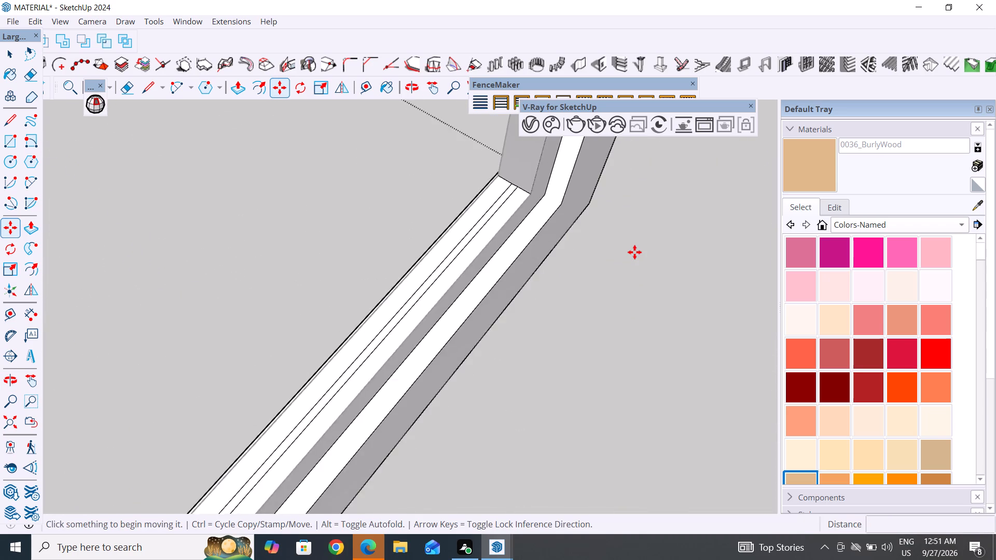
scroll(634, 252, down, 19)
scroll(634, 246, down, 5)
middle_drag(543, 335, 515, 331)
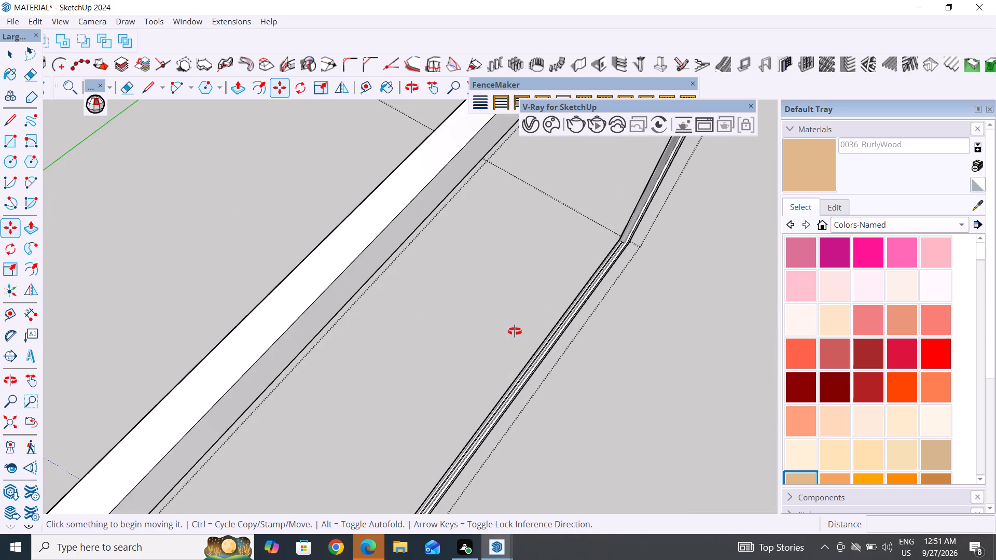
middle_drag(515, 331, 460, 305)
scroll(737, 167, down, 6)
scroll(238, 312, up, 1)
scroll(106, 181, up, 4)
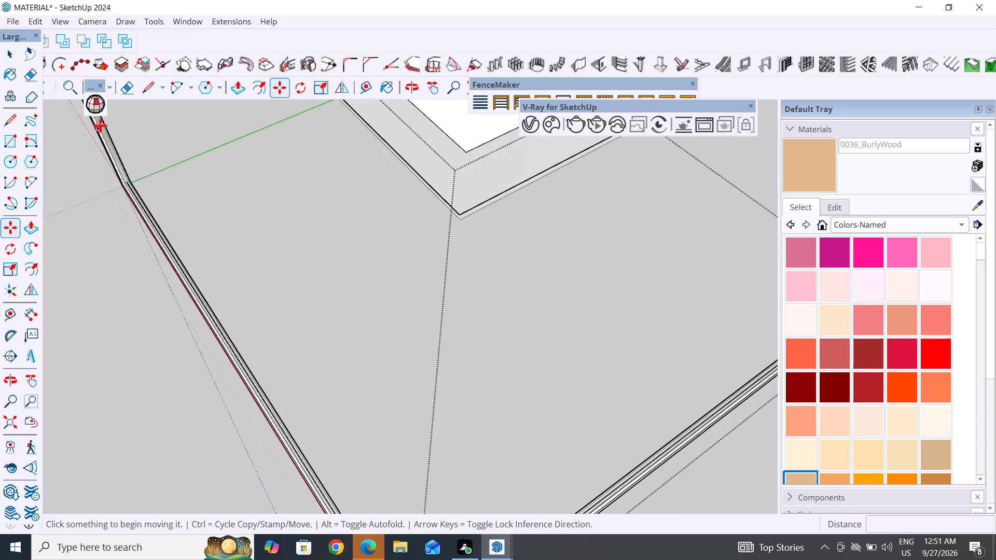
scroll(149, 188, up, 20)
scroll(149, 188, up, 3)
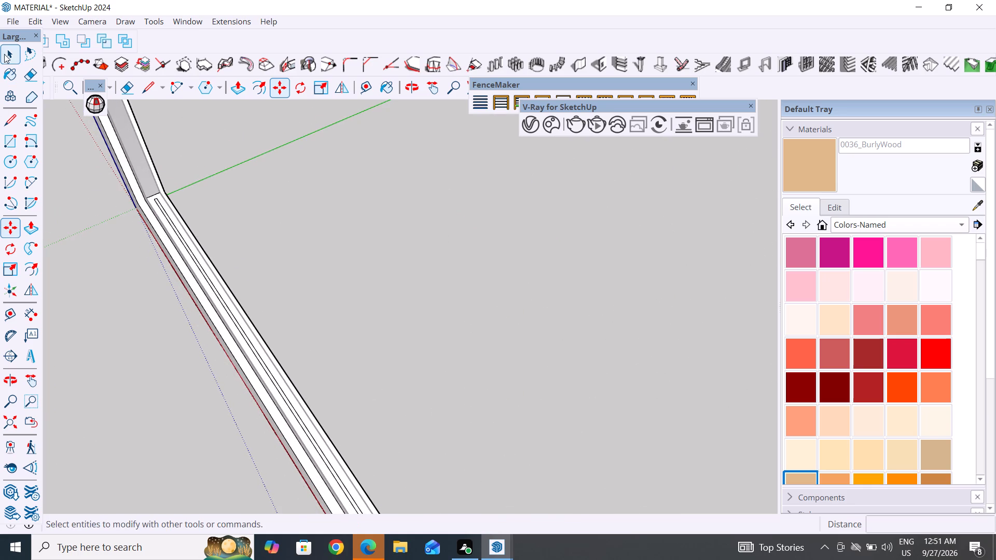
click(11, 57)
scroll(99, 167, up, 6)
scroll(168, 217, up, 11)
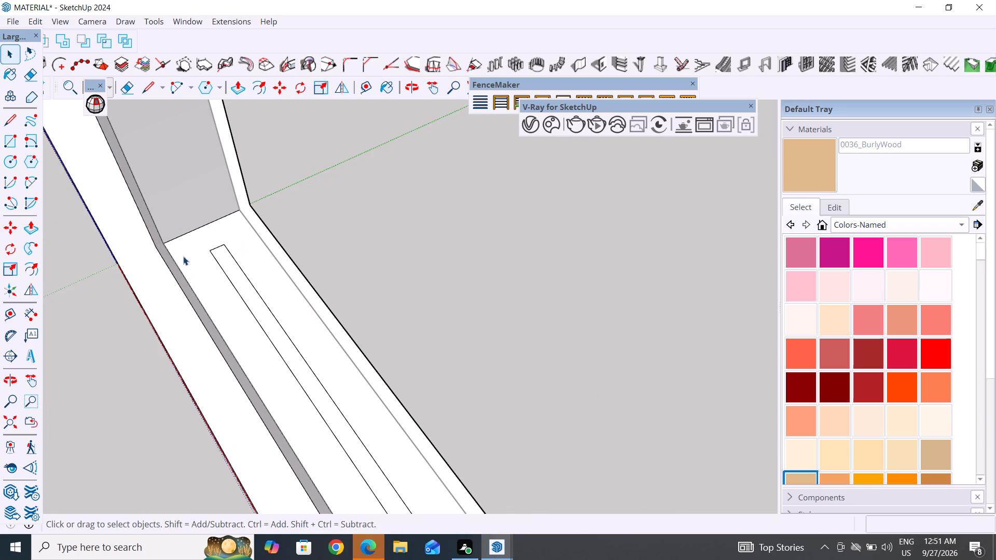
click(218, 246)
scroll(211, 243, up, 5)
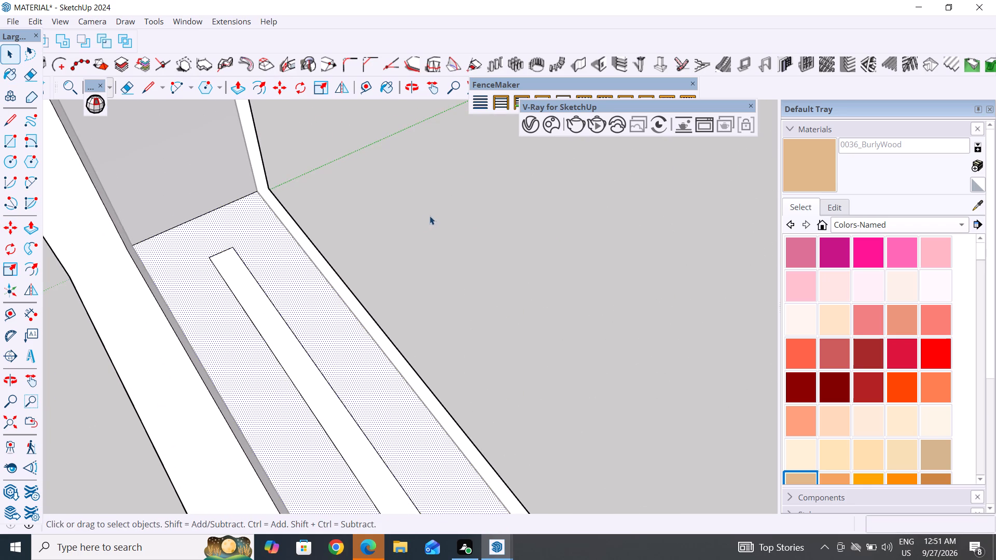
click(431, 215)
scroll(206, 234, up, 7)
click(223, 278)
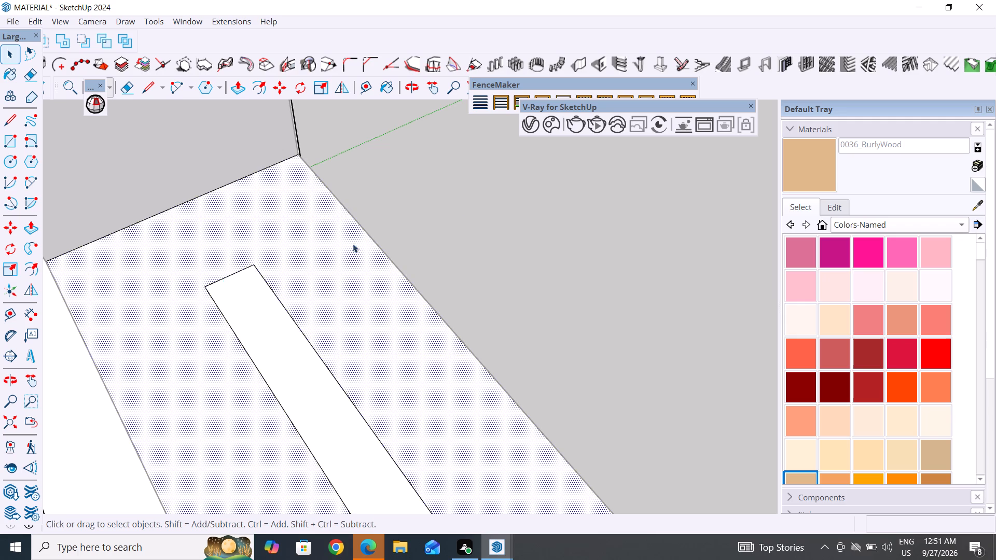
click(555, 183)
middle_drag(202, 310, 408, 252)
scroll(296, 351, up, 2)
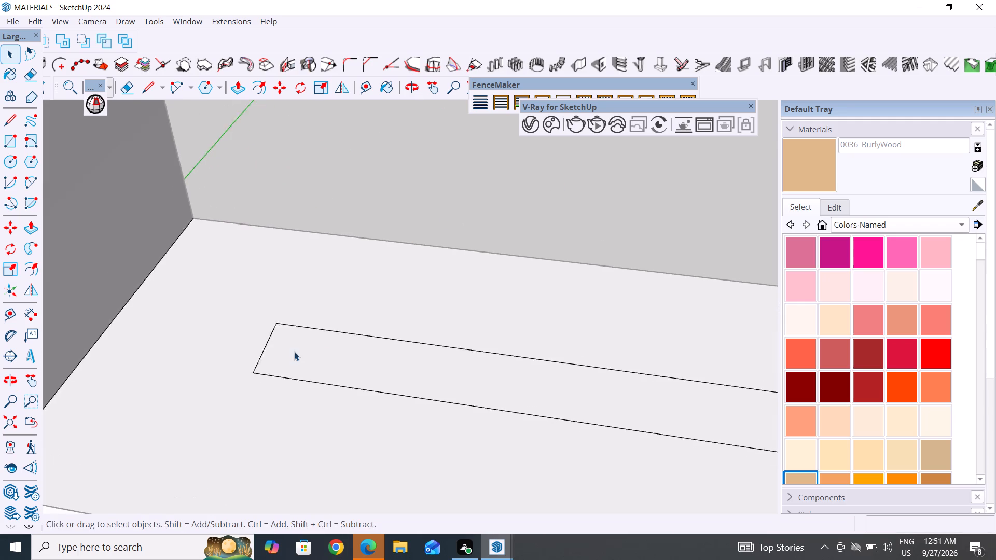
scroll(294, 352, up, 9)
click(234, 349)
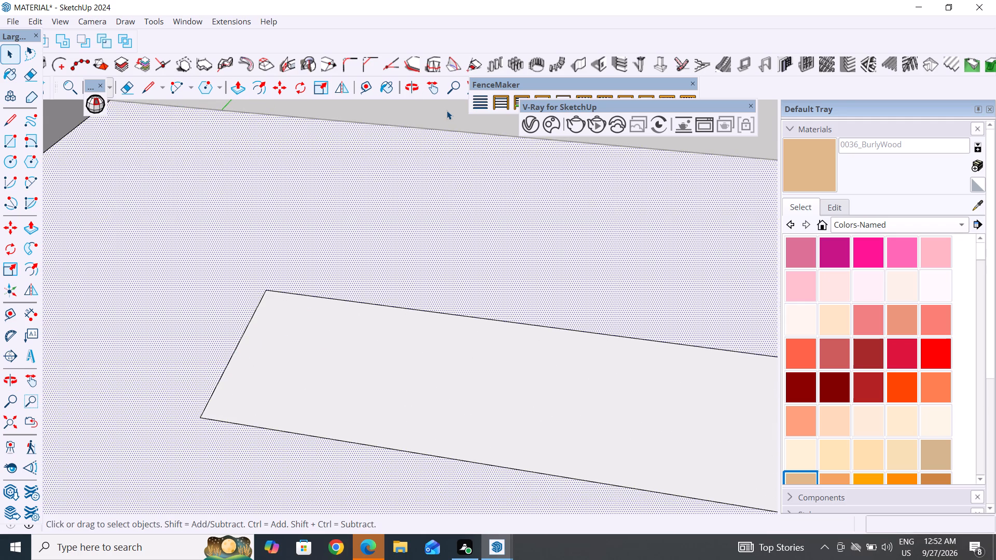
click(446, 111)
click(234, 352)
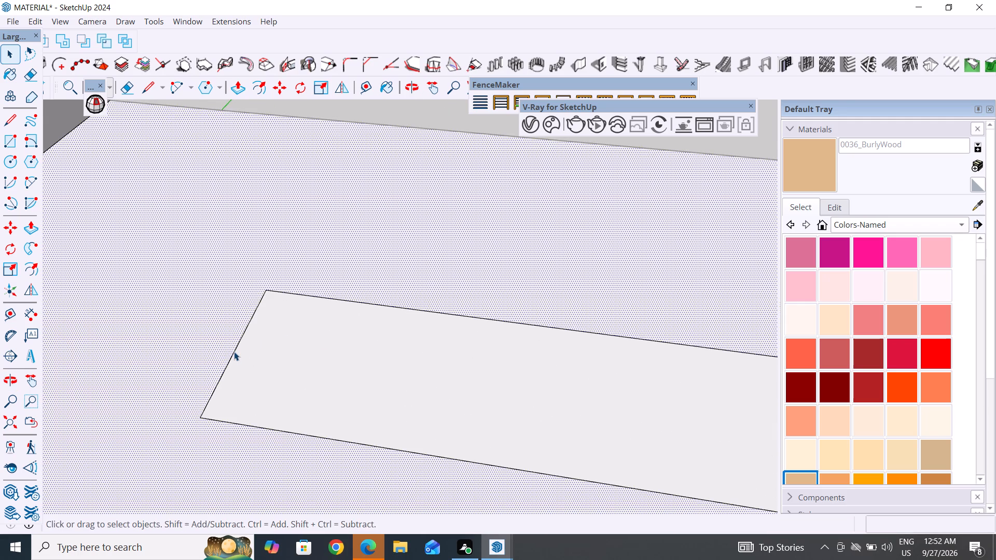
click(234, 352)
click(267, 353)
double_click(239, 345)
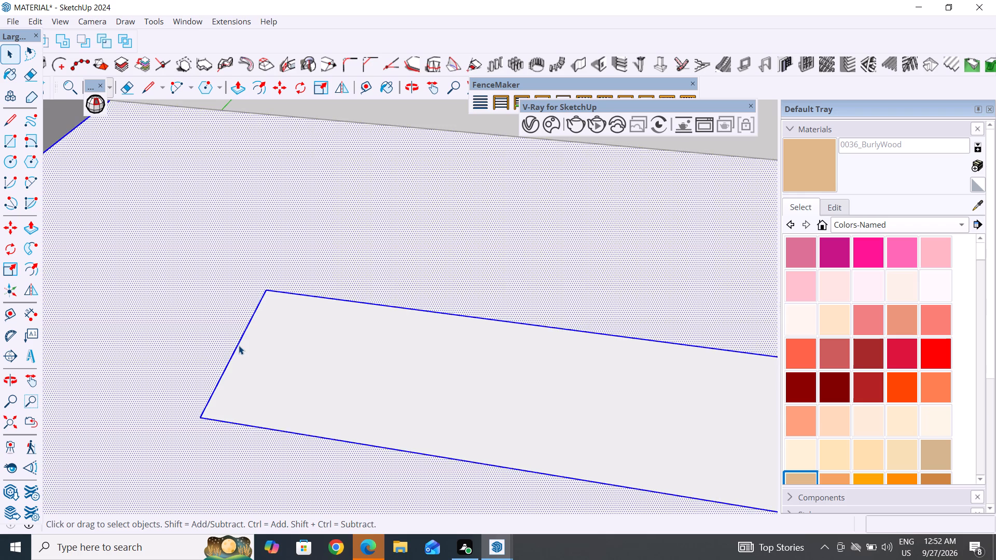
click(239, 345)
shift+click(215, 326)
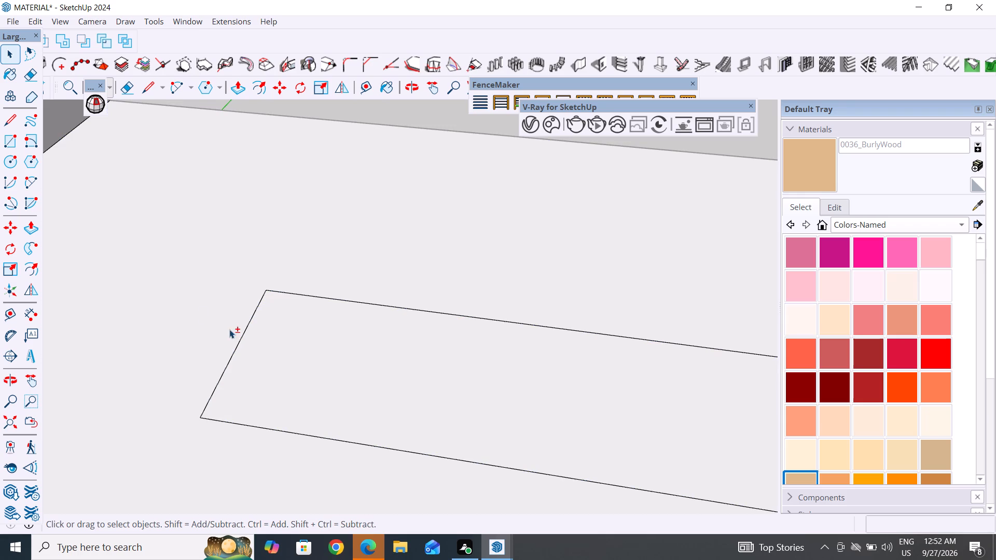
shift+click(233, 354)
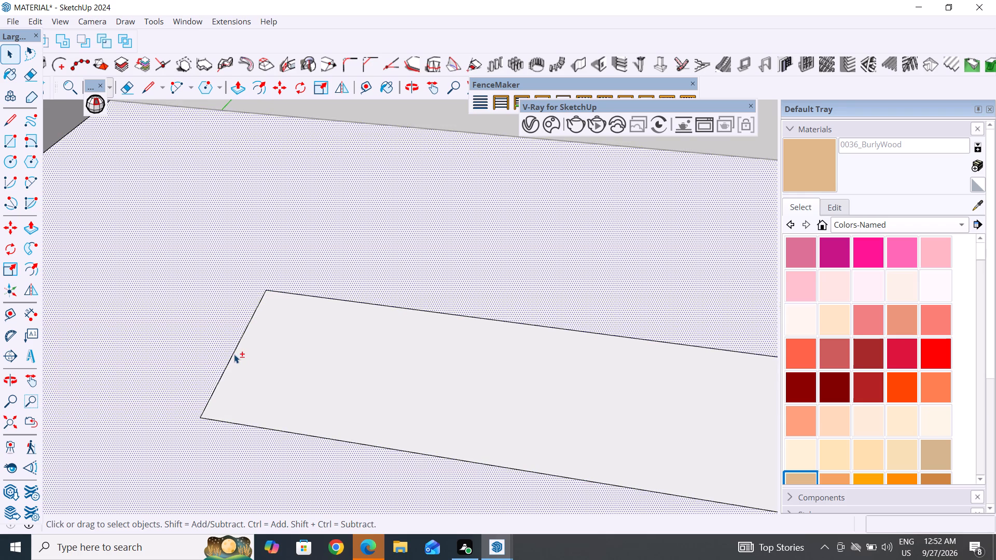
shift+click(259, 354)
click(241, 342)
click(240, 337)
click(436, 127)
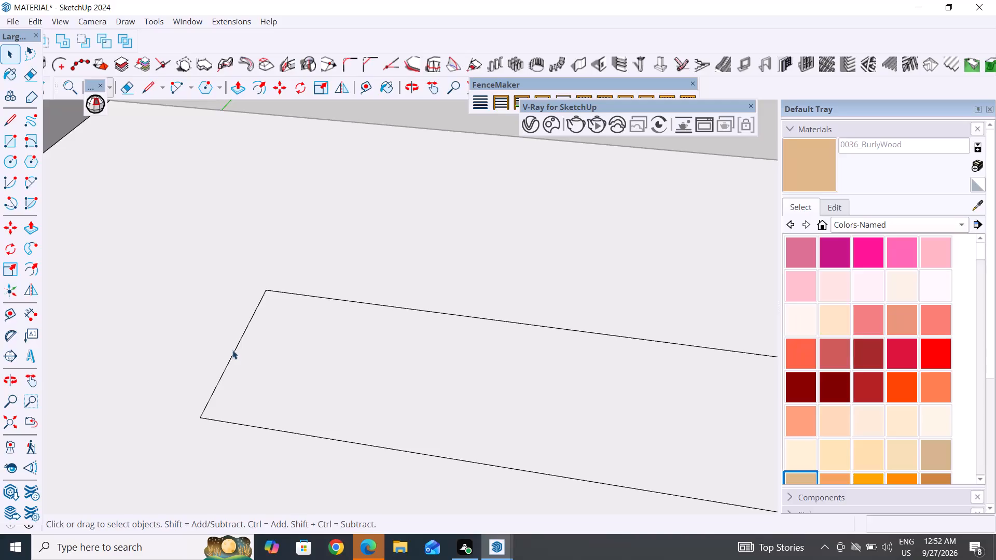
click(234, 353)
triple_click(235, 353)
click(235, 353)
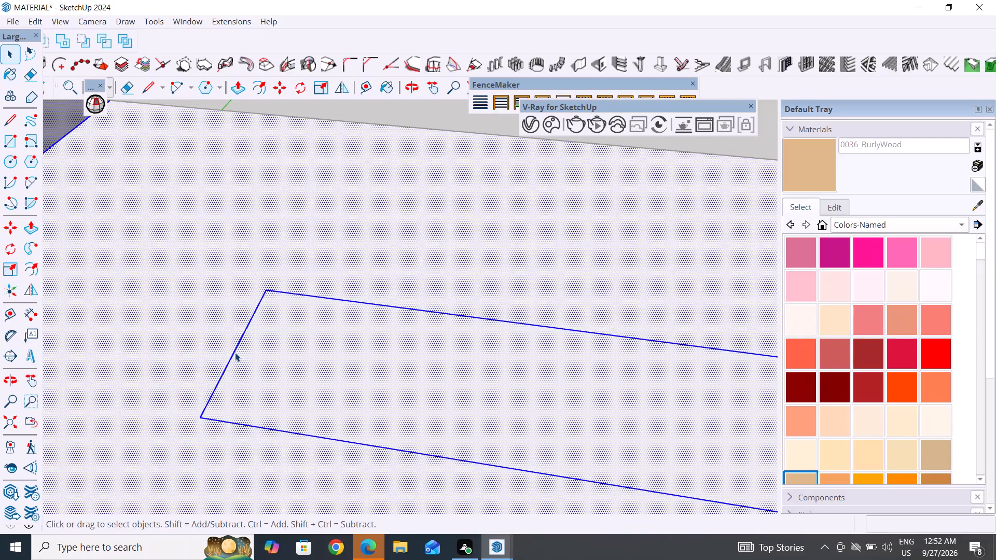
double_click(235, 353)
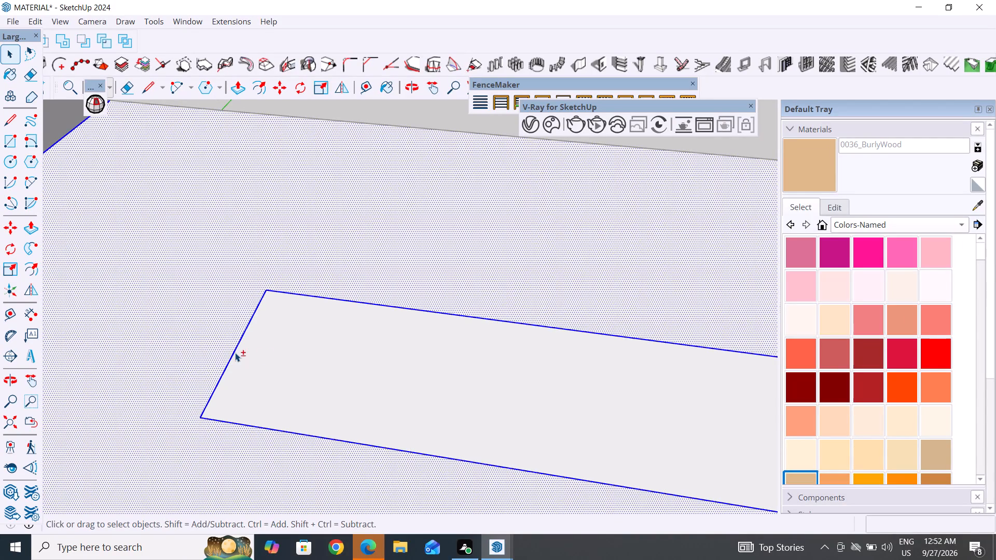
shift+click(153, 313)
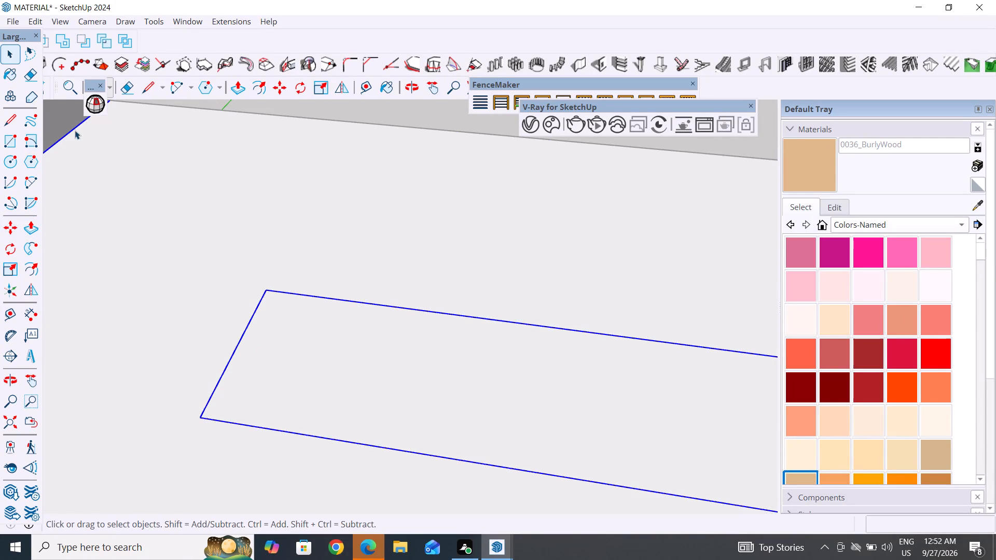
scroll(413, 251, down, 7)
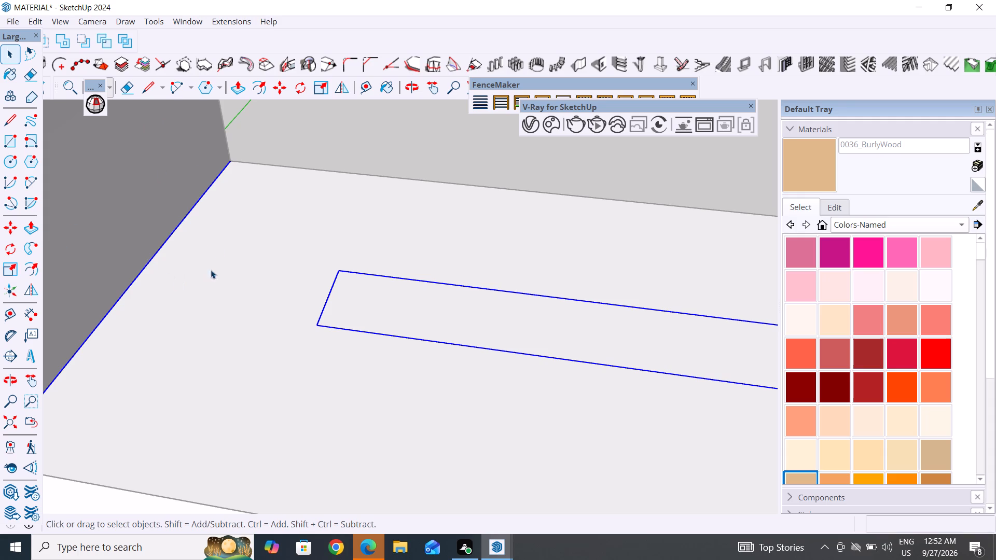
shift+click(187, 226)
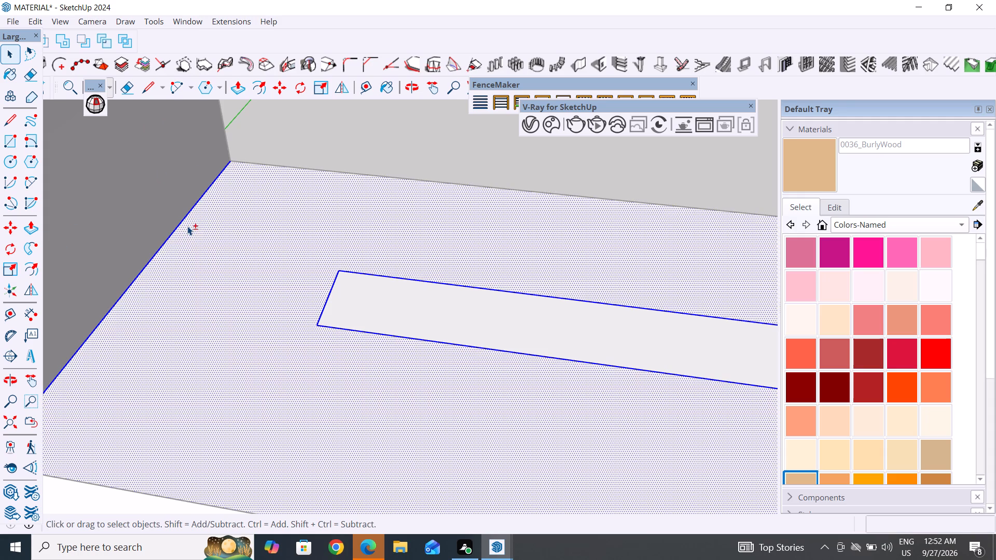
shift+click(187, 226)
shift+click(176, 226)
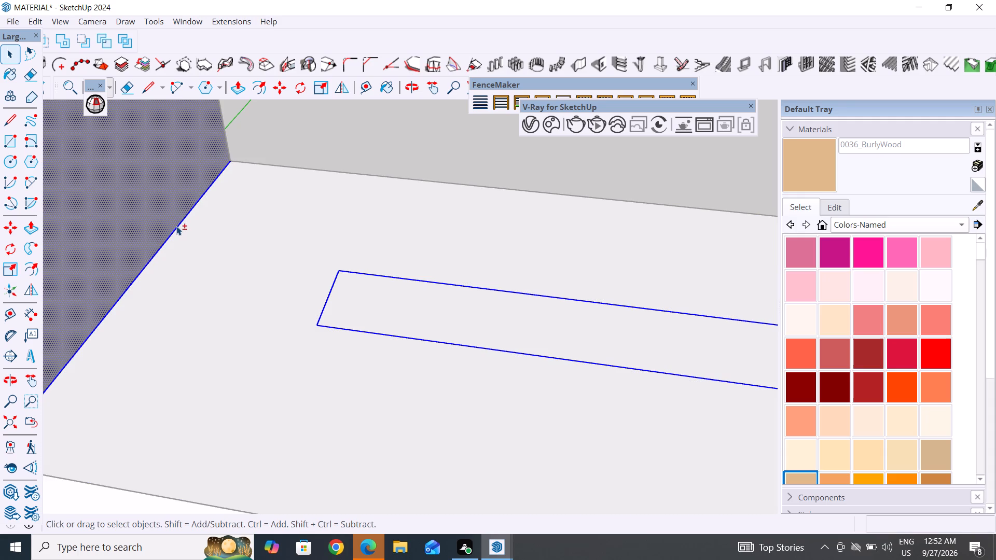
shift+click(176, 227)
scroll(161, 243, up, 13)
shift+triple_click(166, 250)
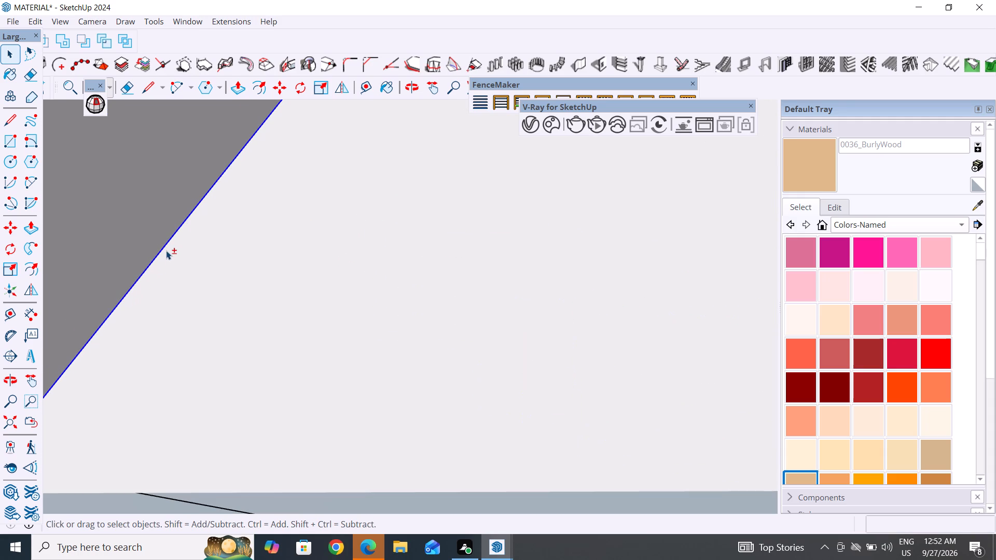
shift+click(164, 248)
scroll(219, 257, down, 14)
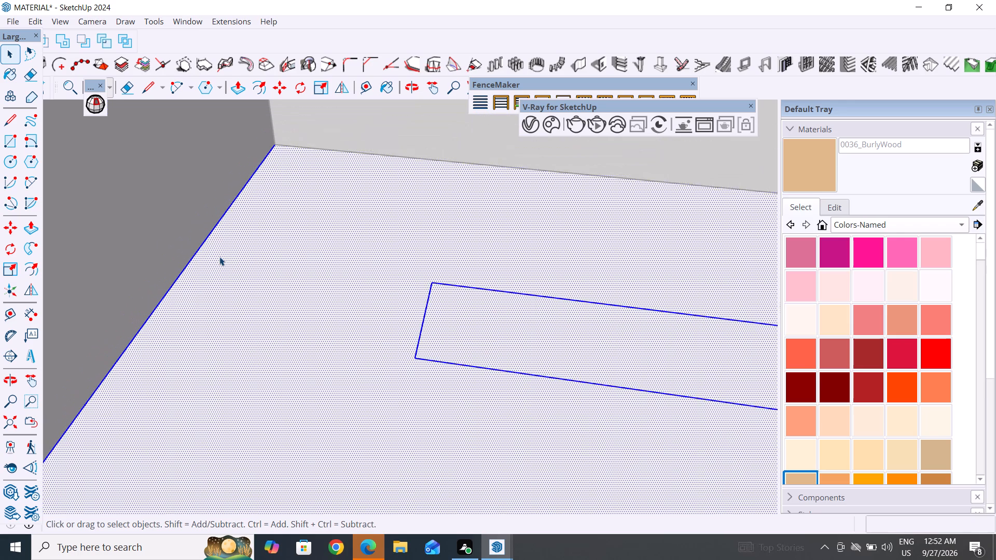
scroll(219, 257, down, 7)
Move the narrow outline's short end edge near the model origin about 3/16" onto the frame's corner edge.
click(483, 181)
click(343, 309)
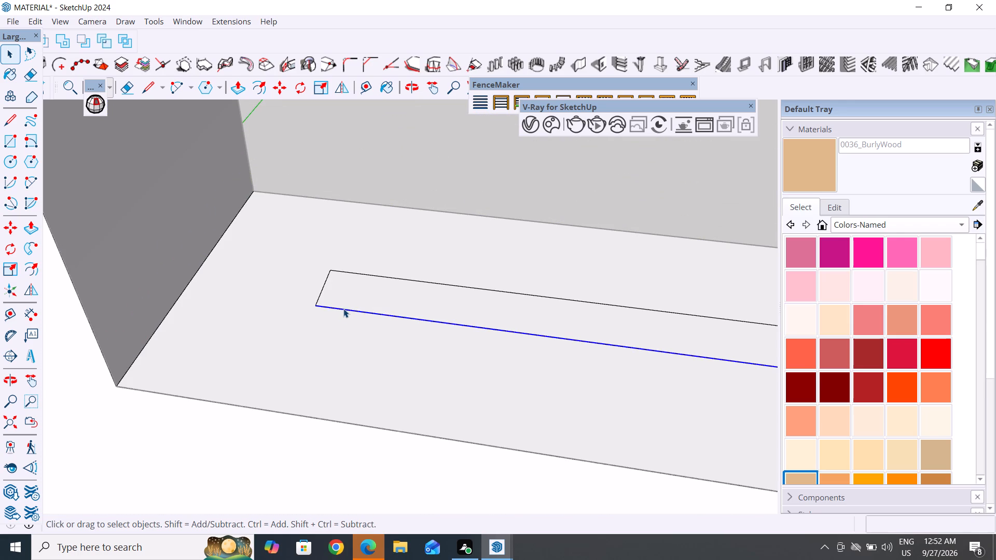
click(326, 285)
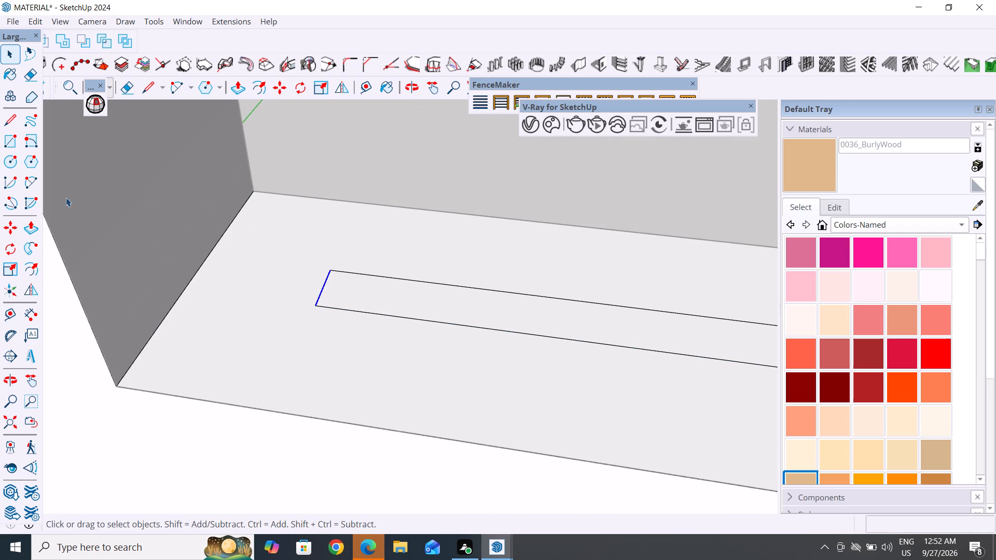
key(m)
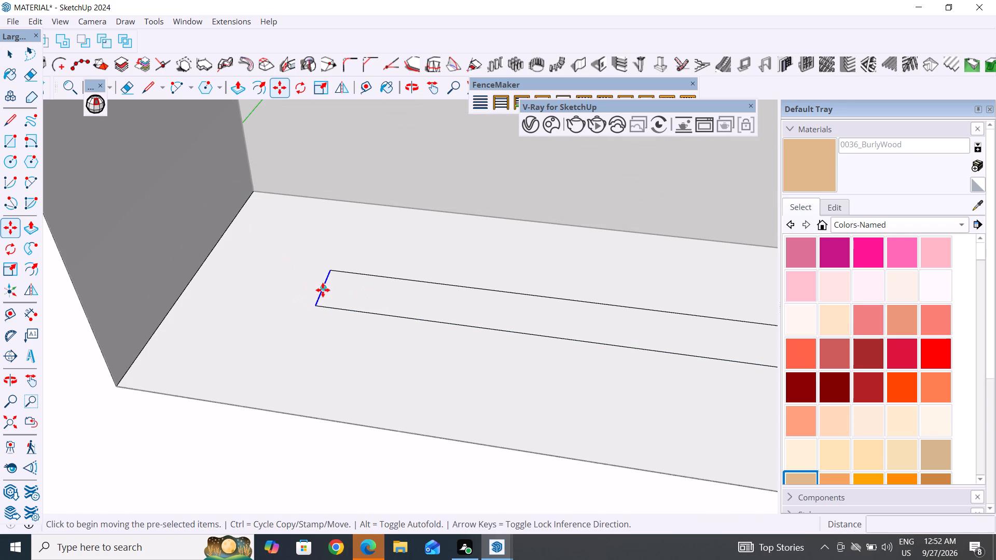
click(324, 289)
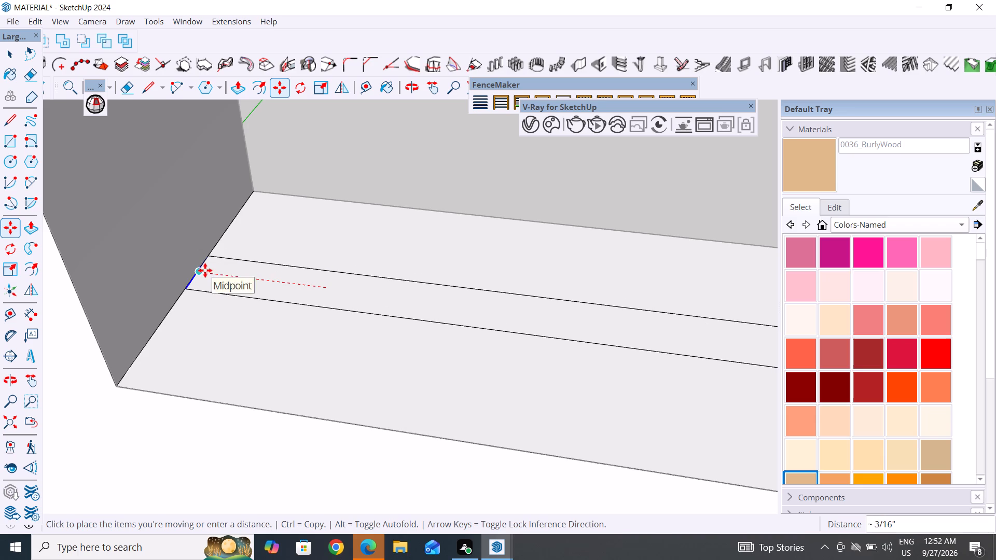
click(205, 270)
click(8, 55)
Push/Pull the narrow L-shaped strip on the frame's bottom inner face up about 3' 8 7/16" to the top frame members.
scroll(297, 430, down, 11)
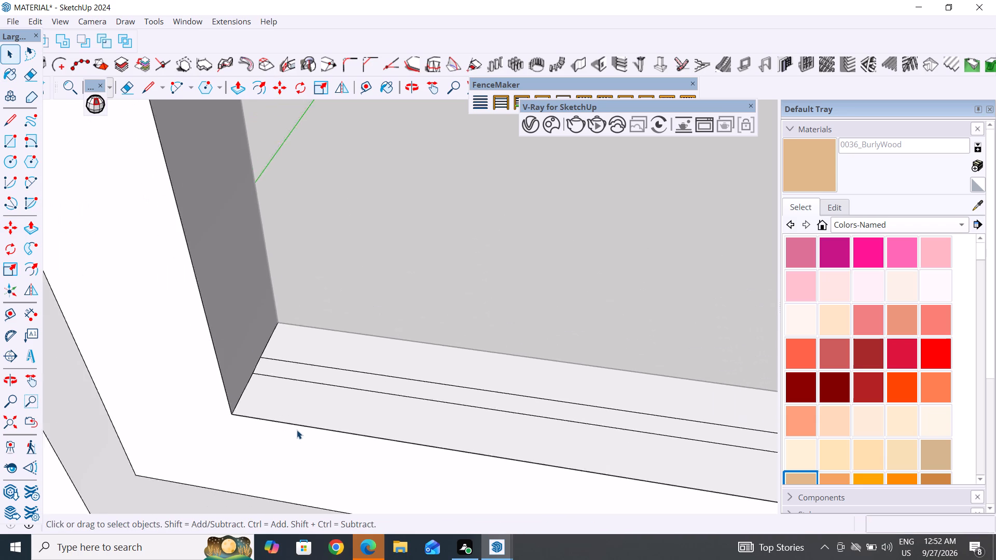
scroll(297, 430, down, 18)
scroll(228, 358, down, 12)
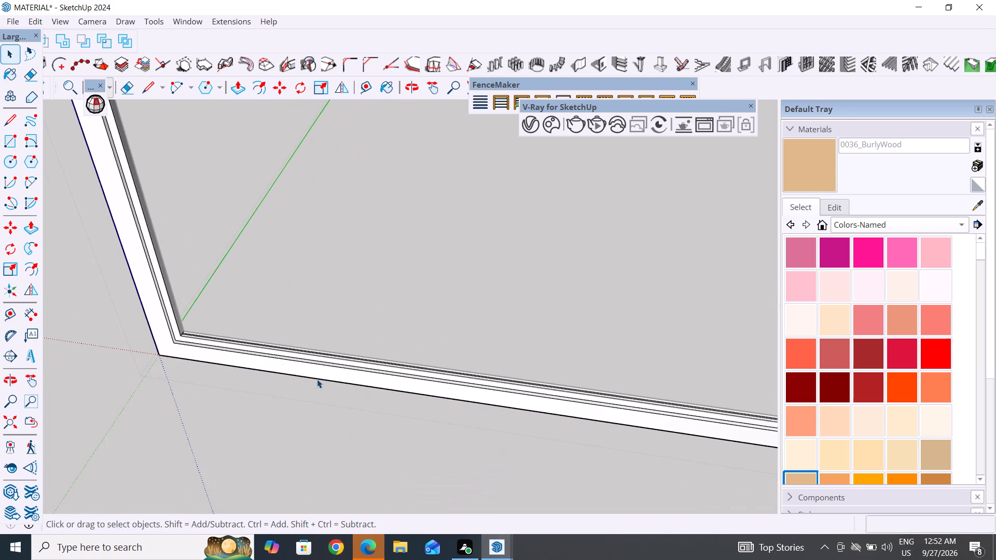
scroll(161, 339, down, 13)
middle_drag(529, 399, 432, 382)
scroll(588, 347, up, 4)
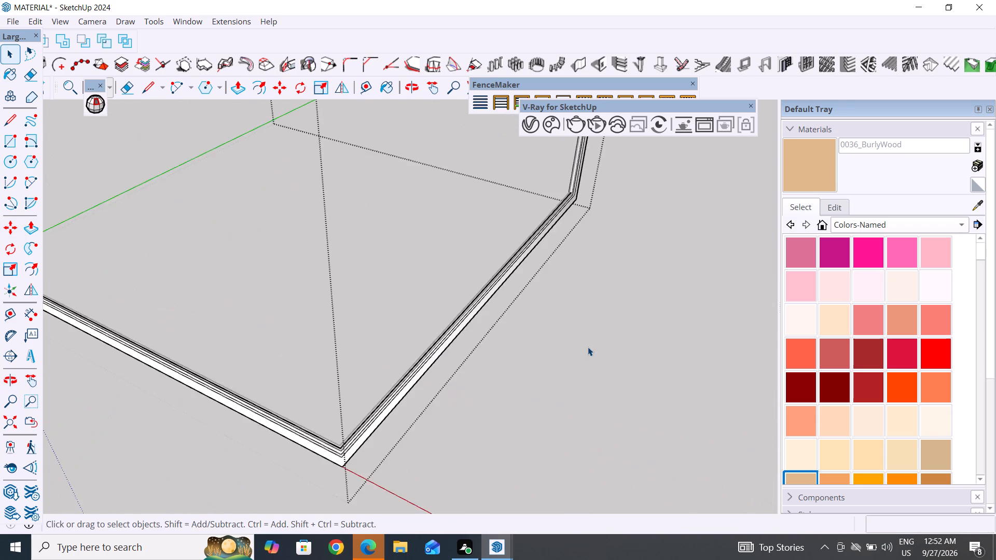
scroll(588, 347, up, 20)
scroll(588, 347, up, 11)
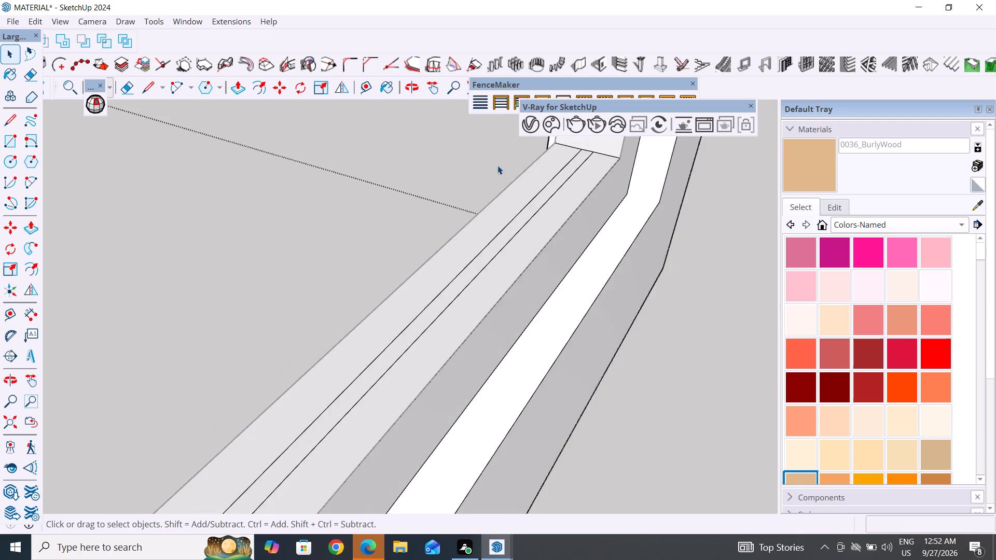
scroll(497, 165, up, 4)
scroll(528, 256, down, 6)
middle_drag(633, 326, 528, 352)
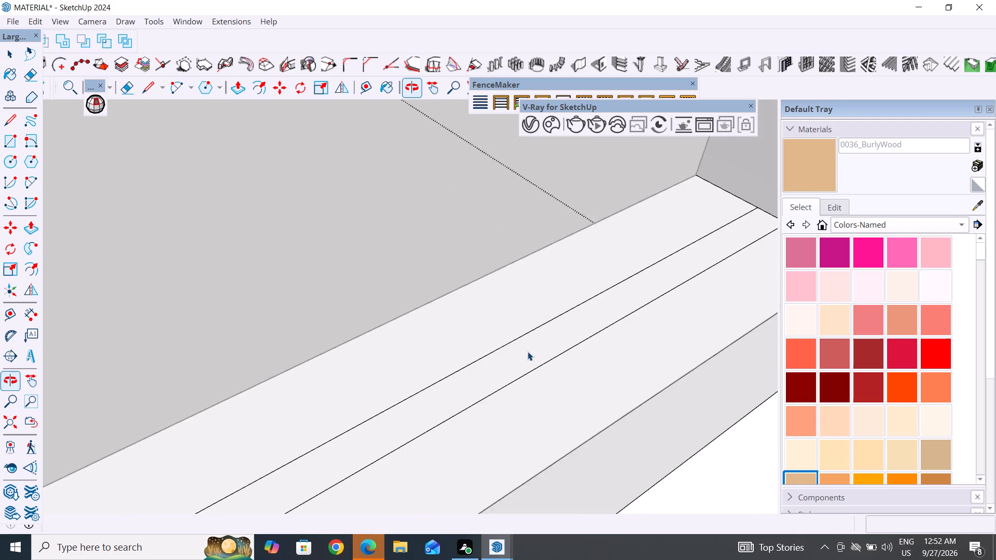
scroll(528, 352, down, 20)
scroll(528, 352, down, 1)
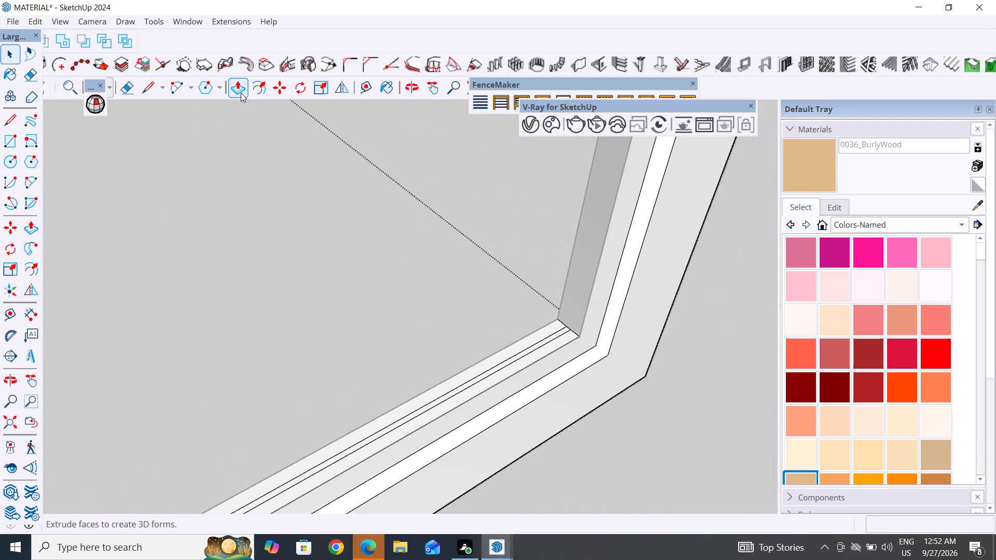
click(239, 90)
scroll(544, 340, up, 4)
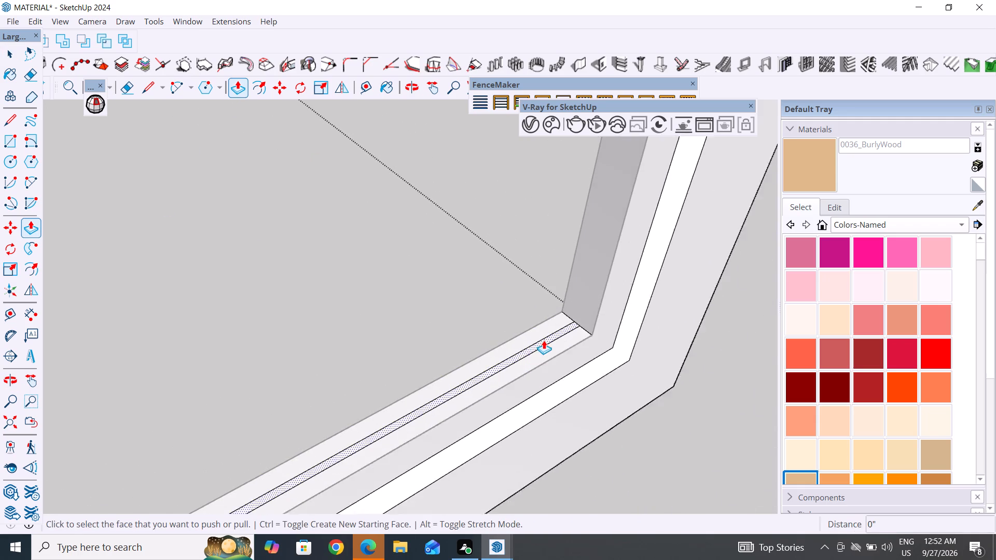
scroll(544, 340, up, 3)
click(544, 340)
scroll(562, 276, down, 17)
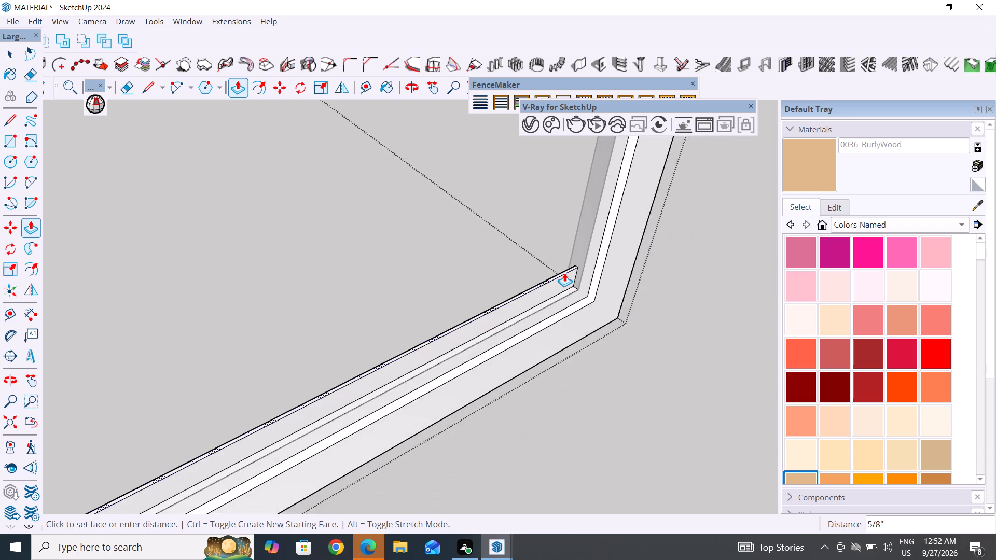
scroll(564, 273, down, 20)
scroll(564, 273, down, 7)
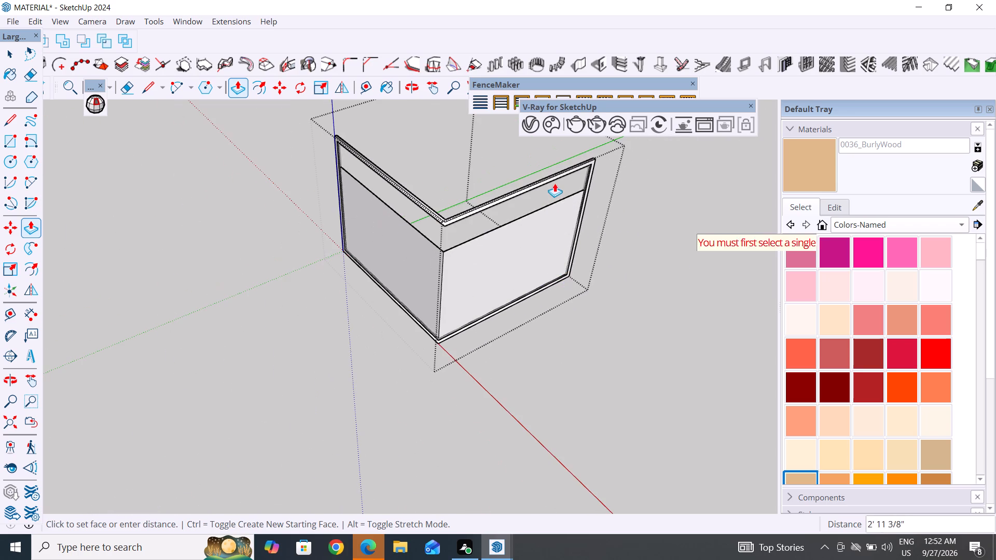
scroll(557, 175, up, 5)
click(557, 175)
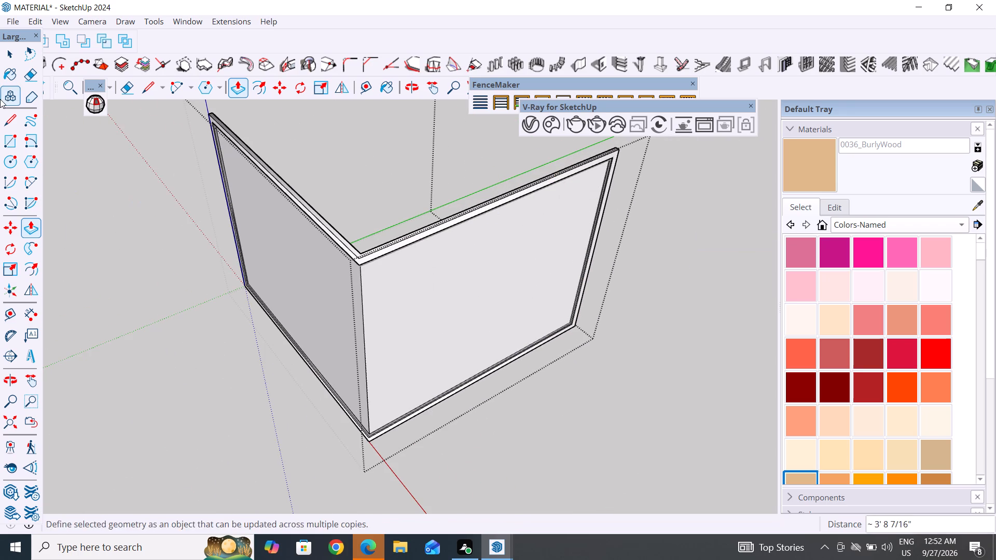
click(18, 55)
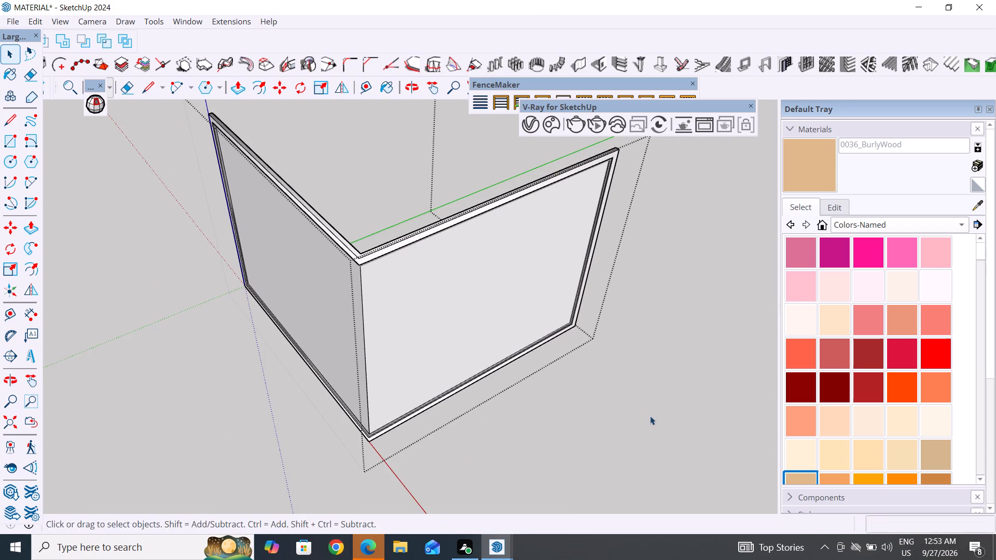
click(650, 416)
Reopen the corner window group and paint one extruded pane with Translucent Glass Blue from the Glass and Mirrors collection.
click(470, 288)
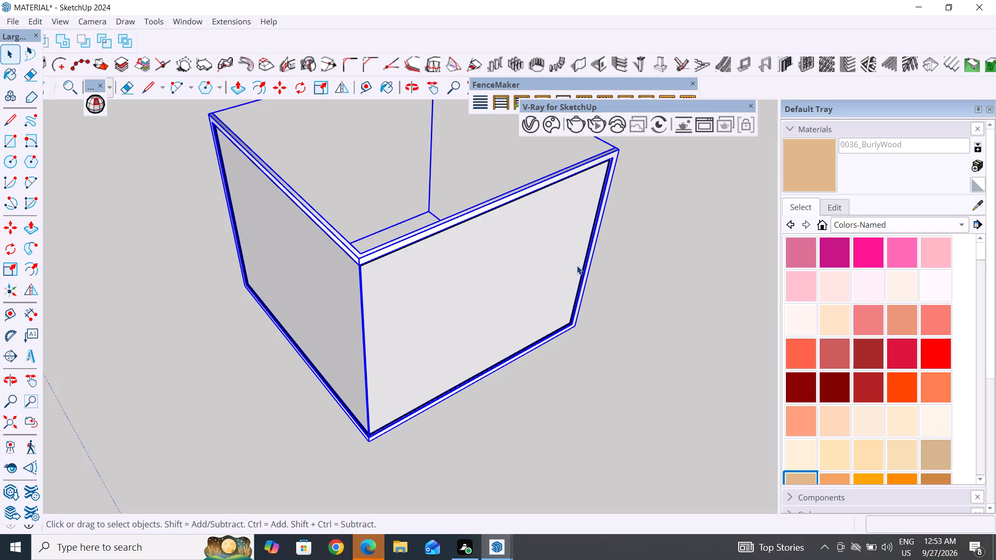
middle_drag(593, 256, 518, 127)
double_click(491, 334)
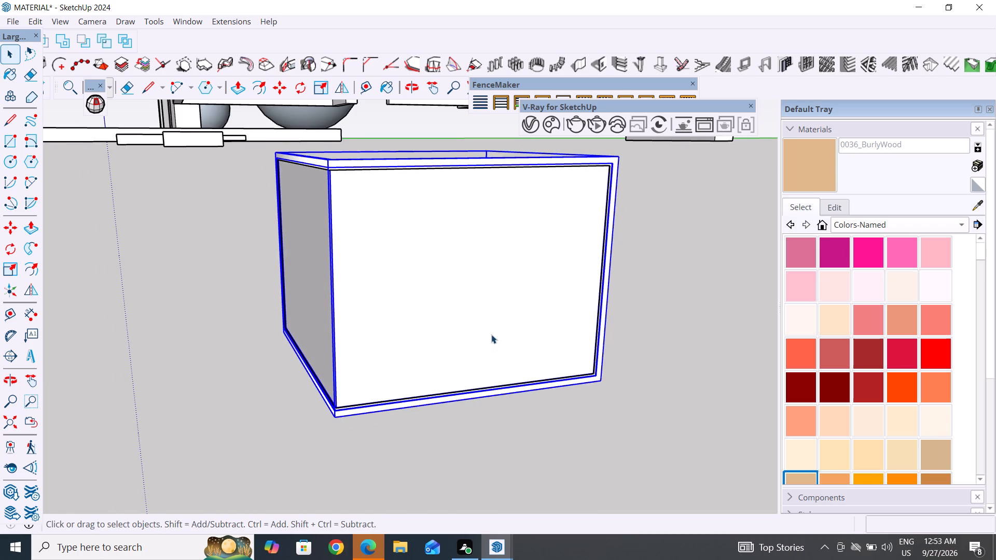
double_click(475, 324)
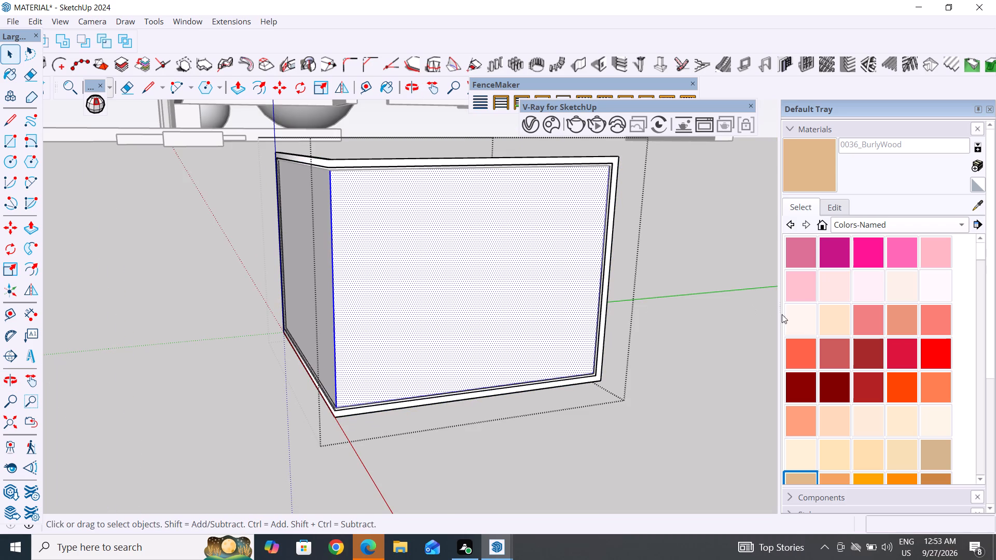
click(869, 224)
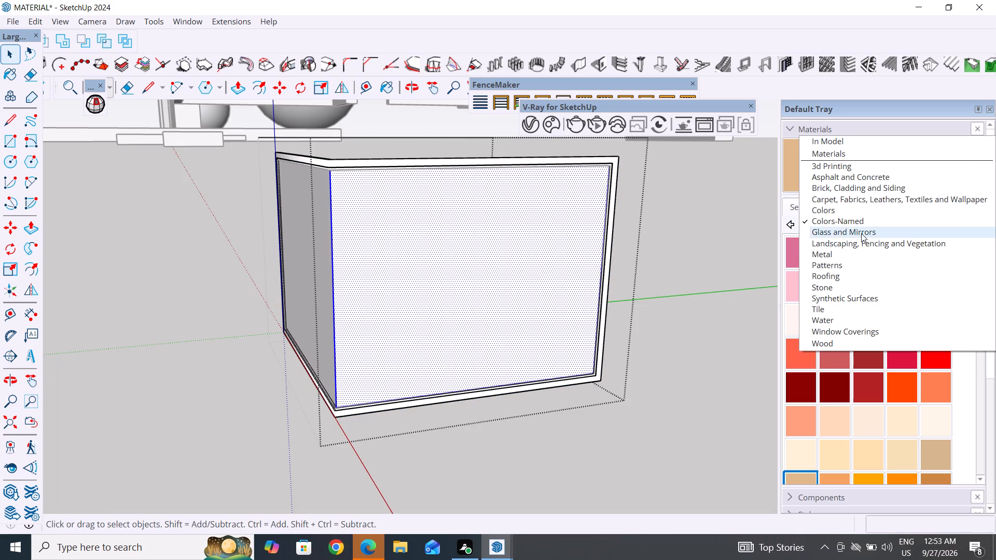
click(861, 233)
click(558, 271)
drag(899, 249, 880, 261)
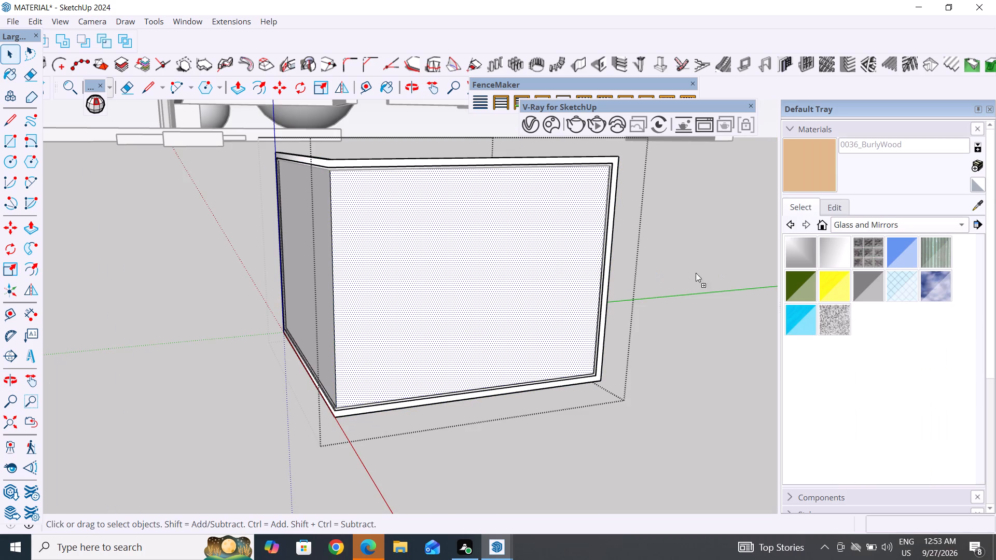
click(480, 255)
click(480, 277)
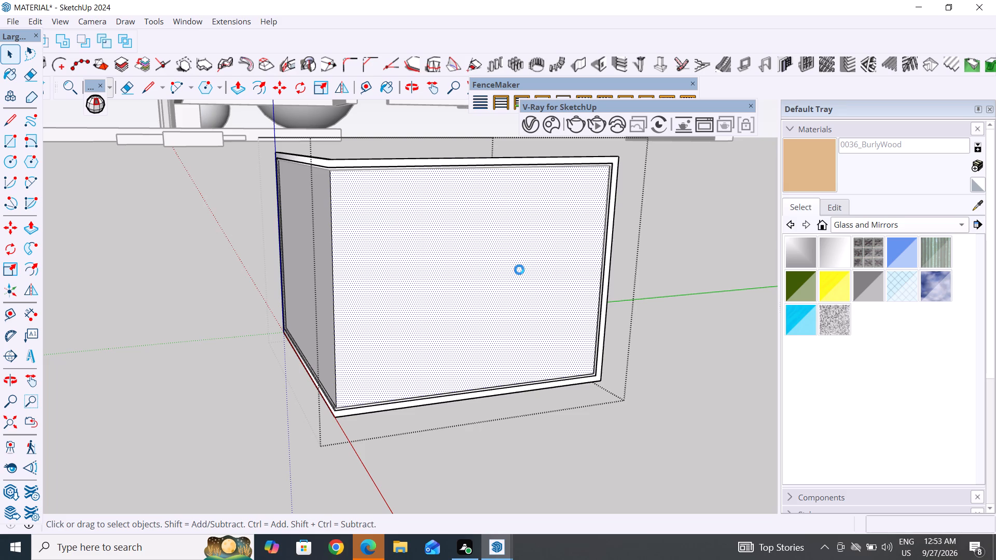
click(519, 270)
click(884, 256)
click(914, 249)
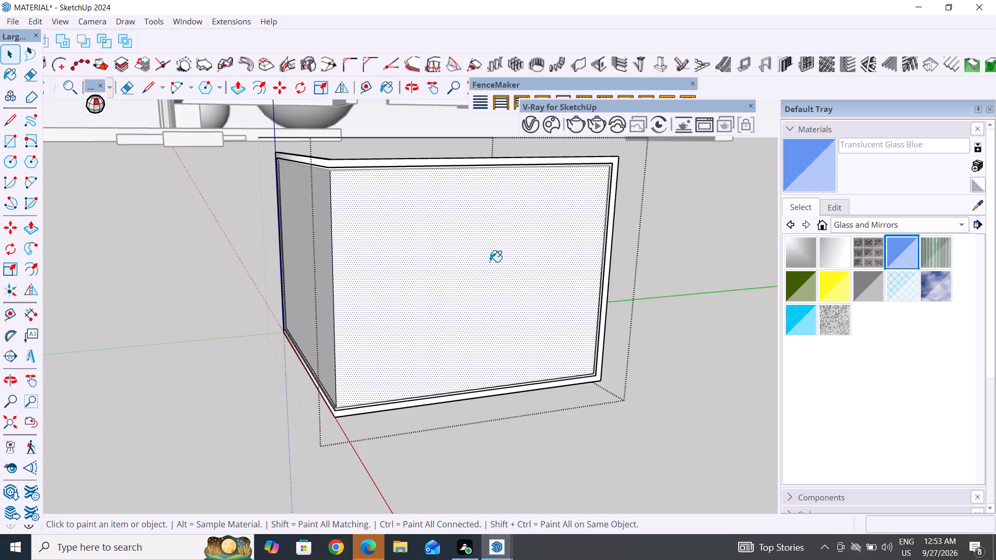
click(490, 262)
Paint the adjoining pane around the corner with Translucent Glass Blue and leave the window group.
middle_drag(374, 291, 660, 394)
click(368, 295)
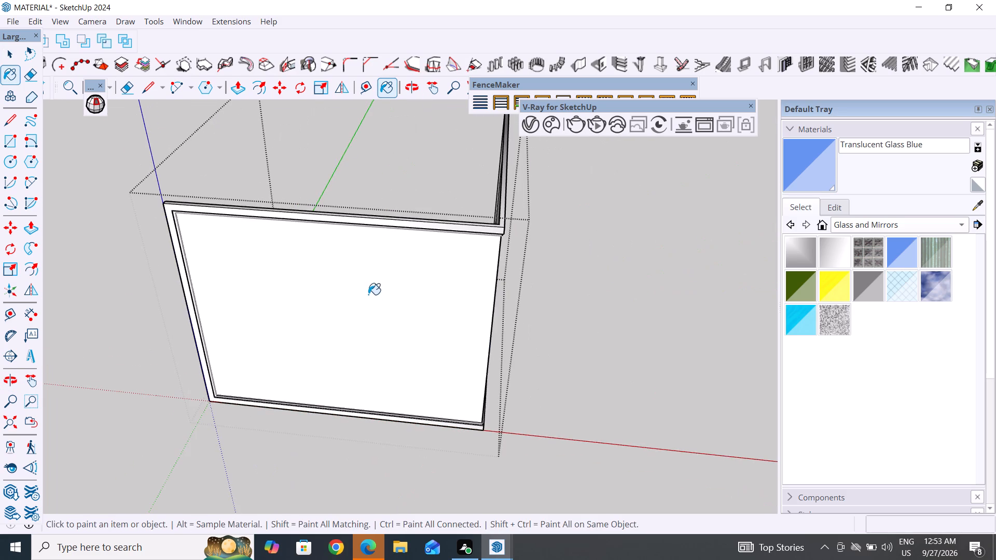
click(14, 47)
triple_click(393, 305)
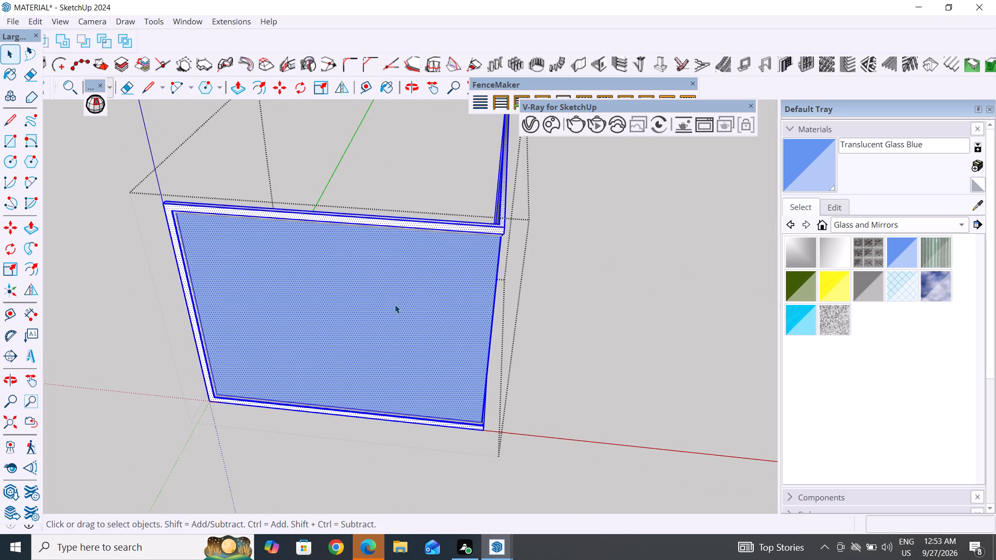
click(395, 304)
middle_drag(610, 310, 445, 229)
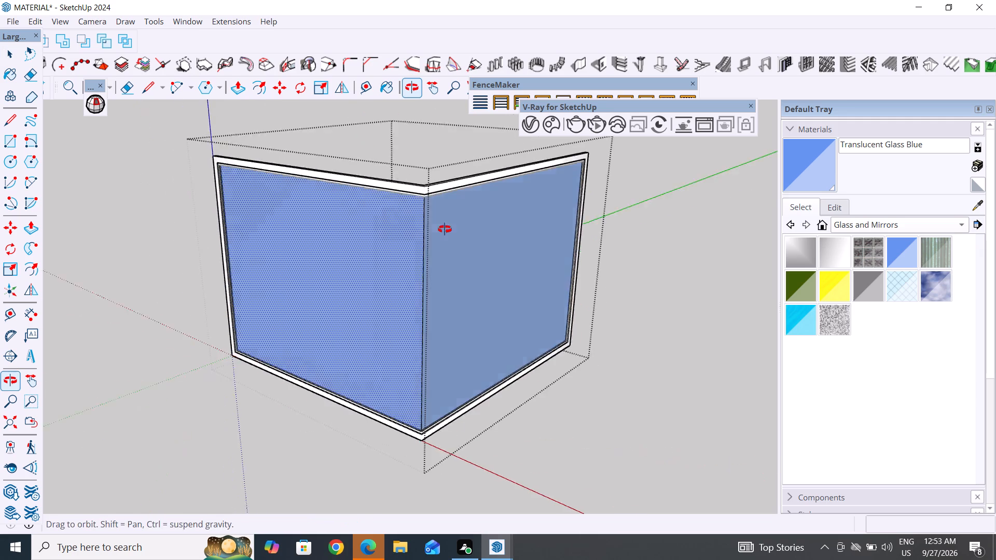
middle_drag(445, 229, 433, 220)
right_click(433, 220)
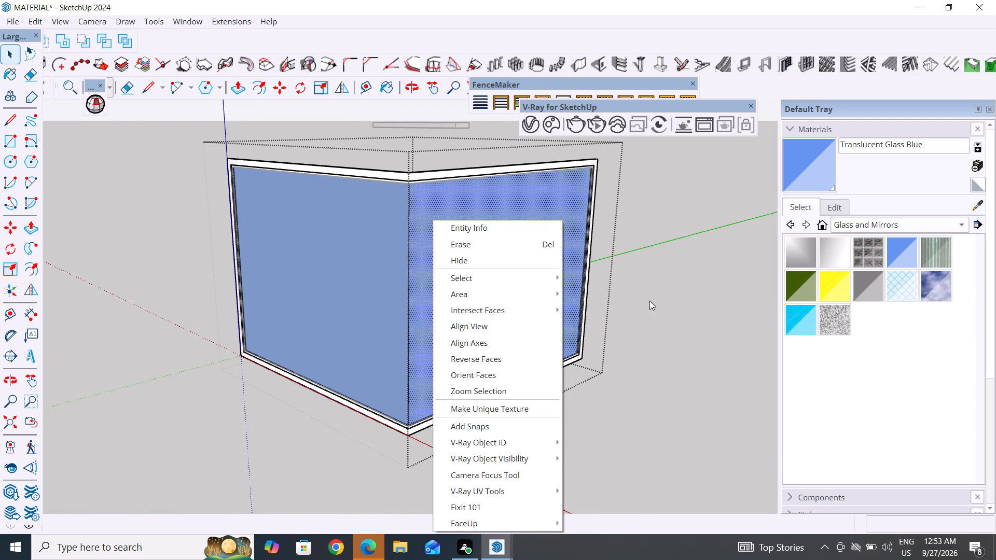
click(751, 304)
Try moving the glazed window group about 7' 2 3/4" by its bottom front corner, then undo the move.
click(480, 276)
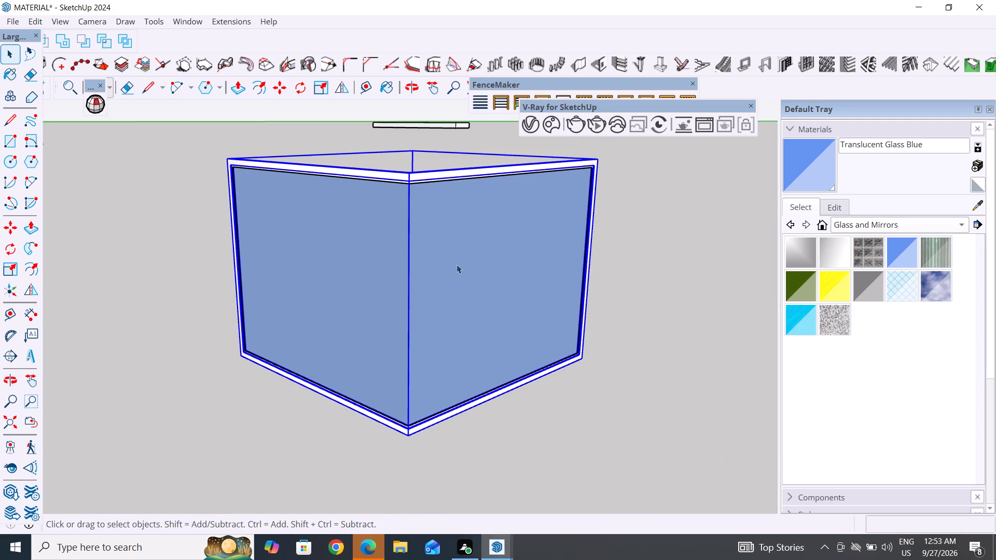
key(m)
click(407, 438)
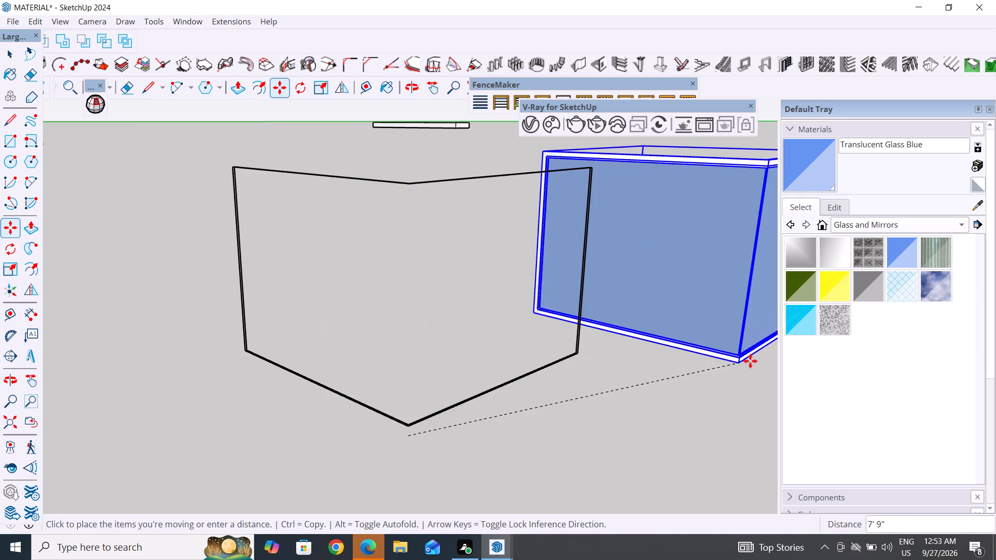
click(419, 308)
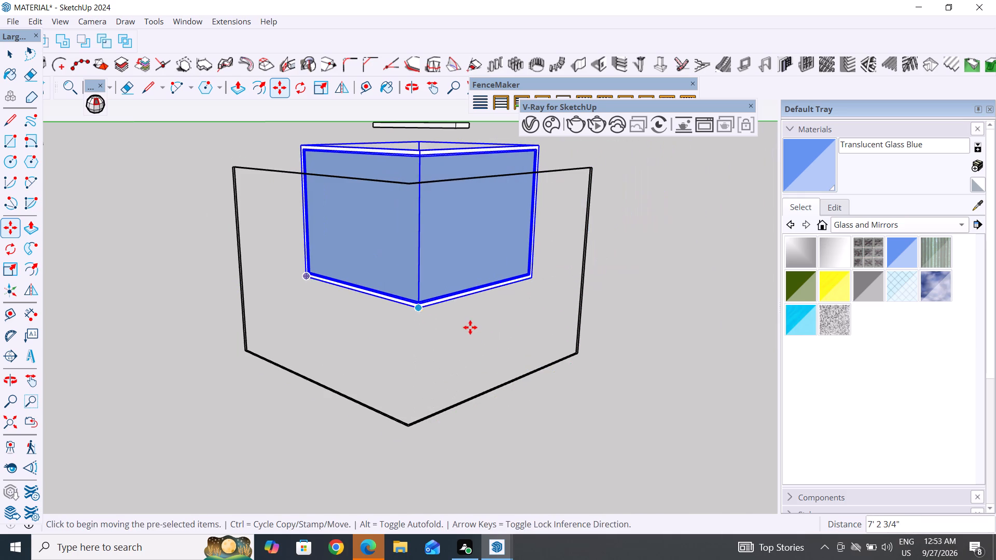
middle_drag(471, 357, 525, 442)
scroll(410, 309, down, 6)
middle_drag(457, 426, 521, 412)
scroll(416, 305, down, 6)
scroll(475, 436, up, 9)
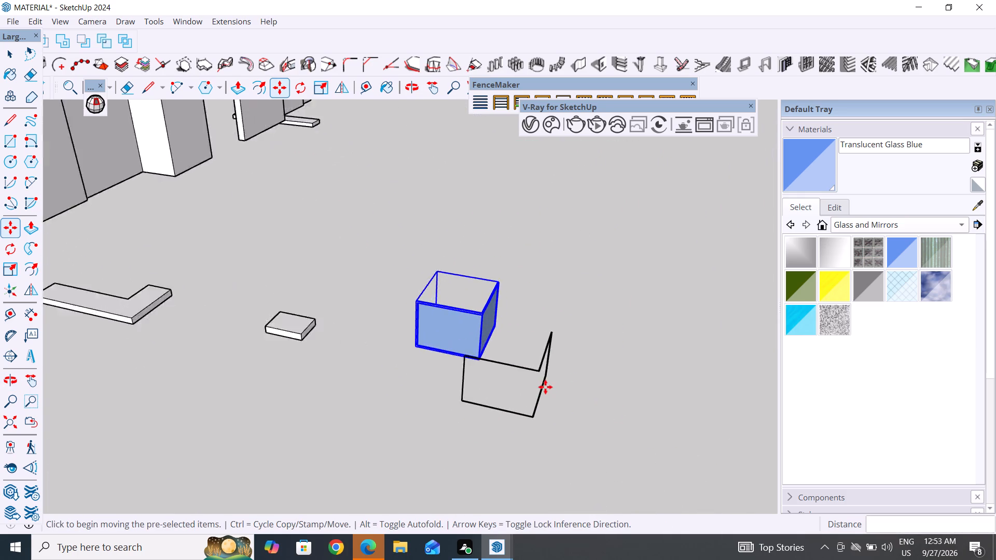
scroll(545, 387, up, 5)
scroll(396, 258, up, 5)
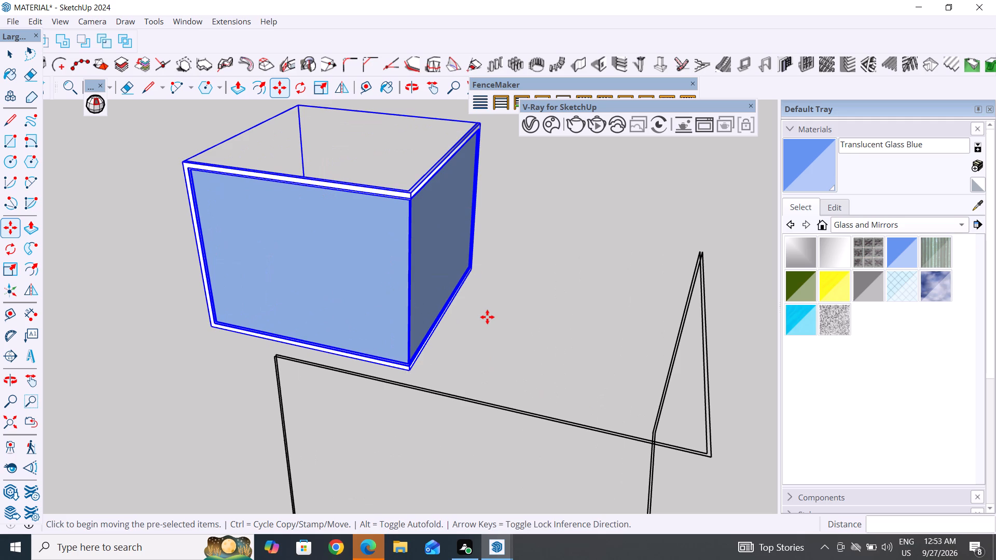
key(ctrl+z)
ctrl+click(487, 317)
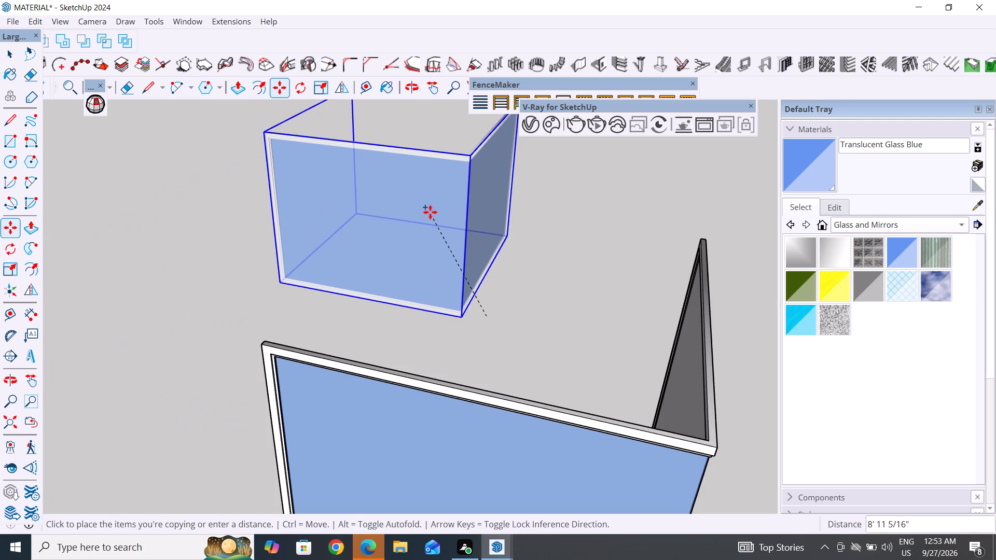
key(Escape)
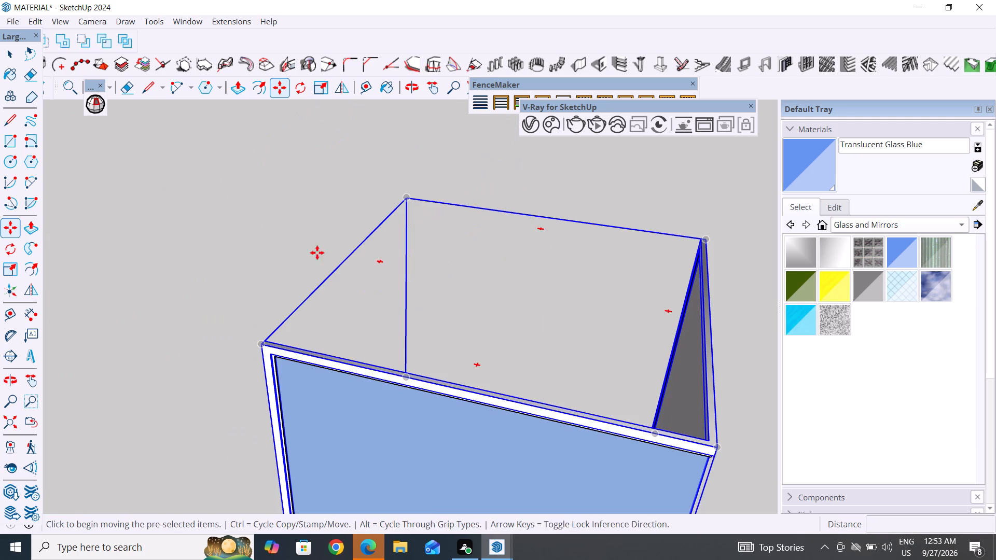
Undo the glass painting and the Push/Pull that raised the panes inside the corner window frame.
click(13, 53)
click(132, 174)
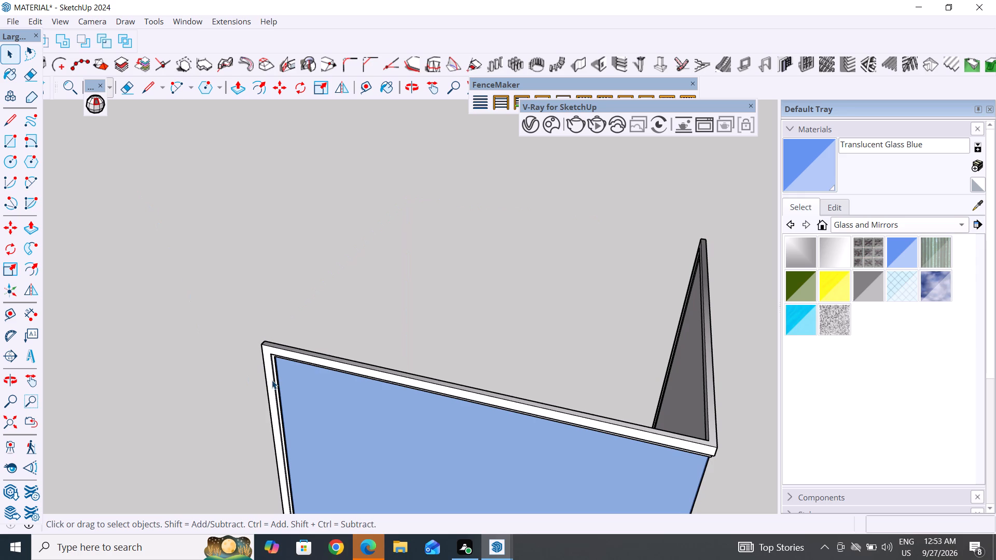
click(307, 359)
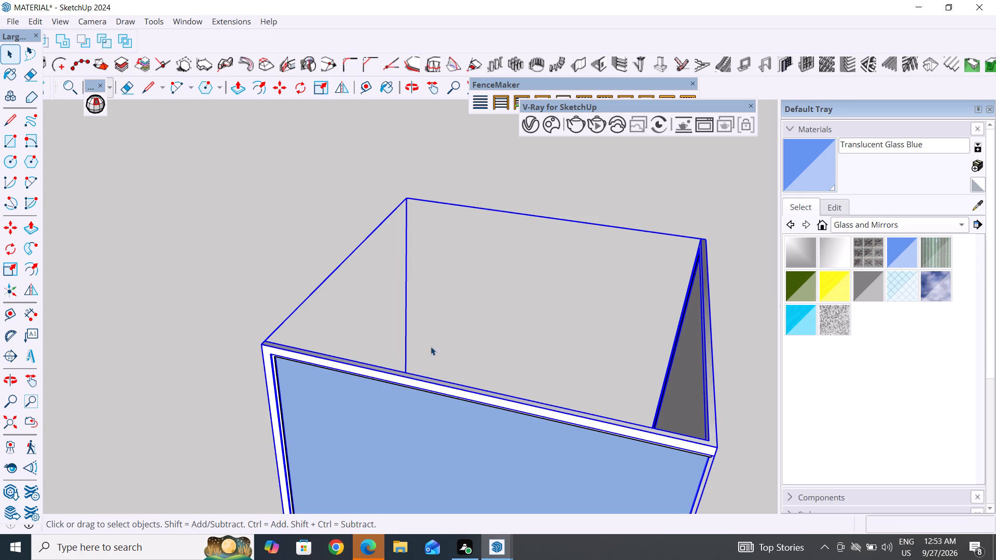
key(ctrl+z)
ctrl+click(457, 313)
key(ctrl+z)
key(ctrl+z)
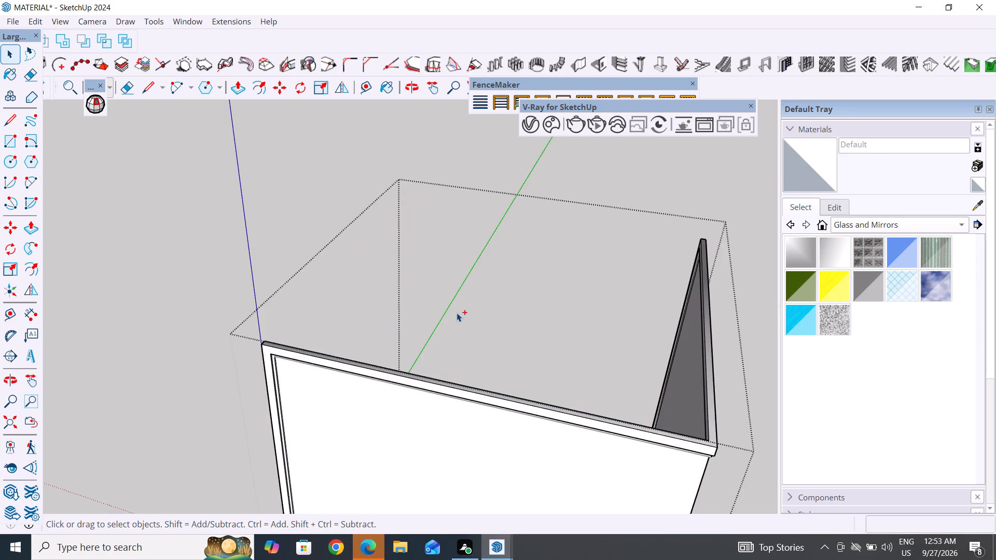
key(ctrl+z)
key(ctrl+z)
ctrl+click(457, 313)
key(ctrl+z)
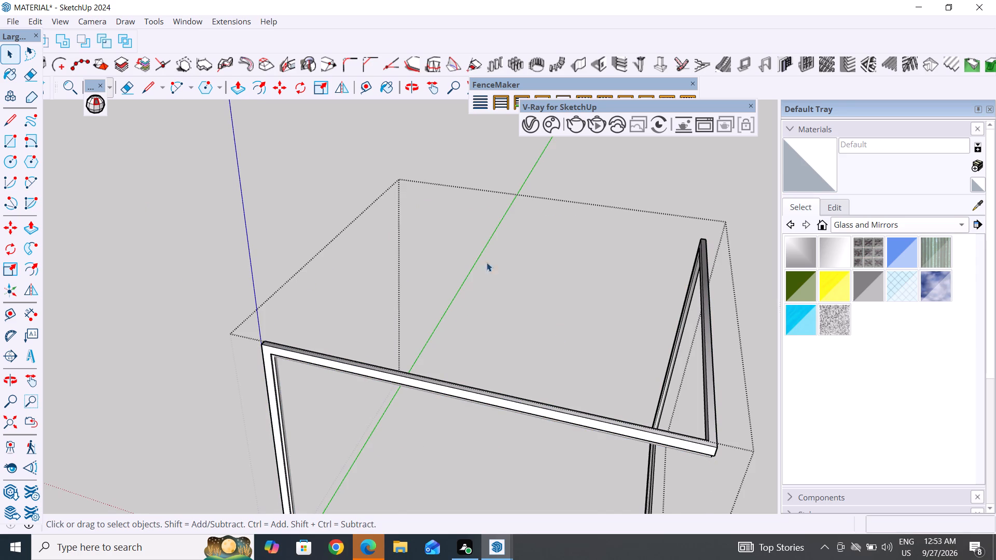
Finish editing the corner window frame group.
scroll(477, 258, down, 4)
middle_drag(621, 390, 512, 197)
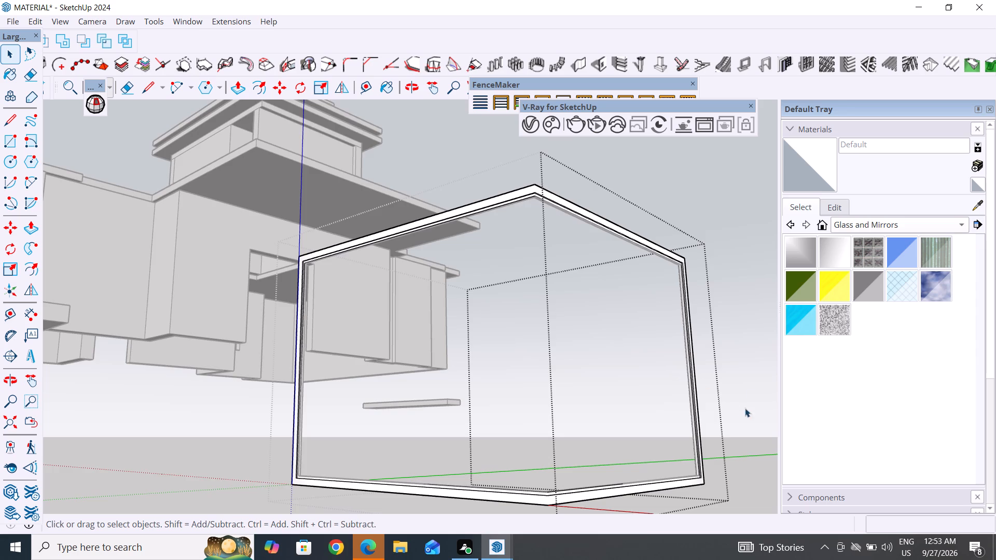
click(752, 381)
scroll(486, 236, down, 7)
scroll(485, 263, up, 2)
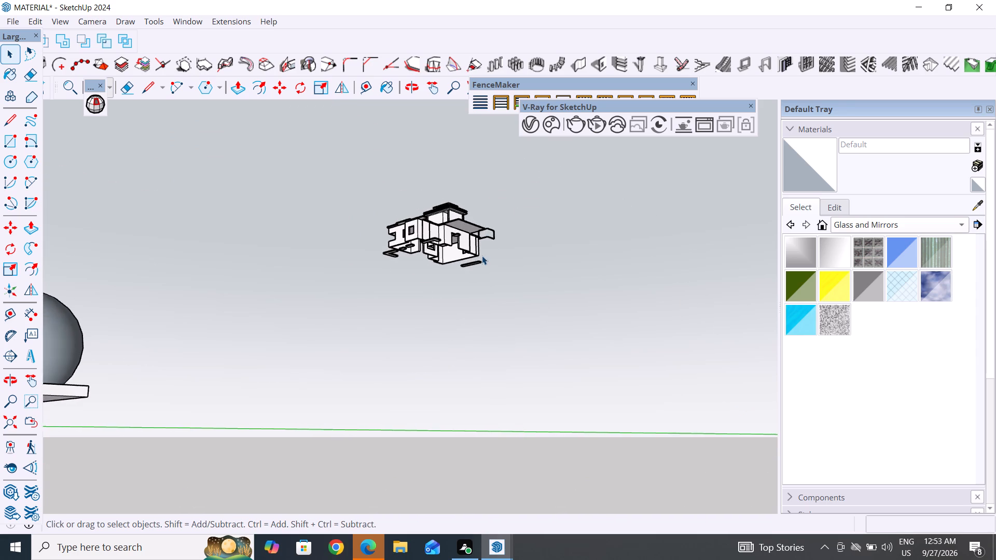
Examine the corner window frame's bottom rail and check which of its geometry and pane outlines select together.
scroll(482, 256, up, 2)
middle_drag(482, 258, 532, 415)
scroll(541, 373, up, 14)
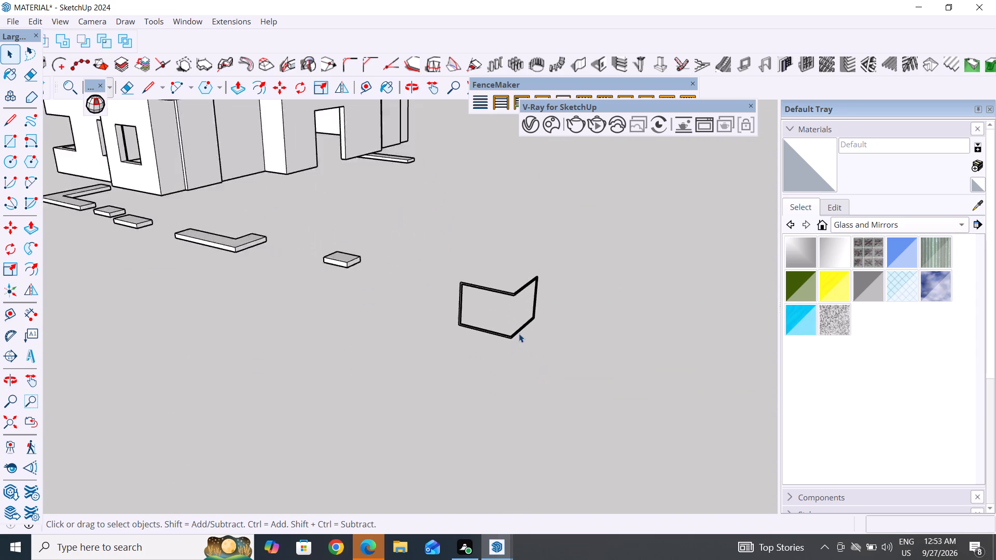
scroll(519, 333, up, 20)
middle_drag(516, 339, 496, 424)
scroll(522, 352, down, 7)
middle_drag(571, 322, 486, 347)
scroll(647, 272, up, 11)
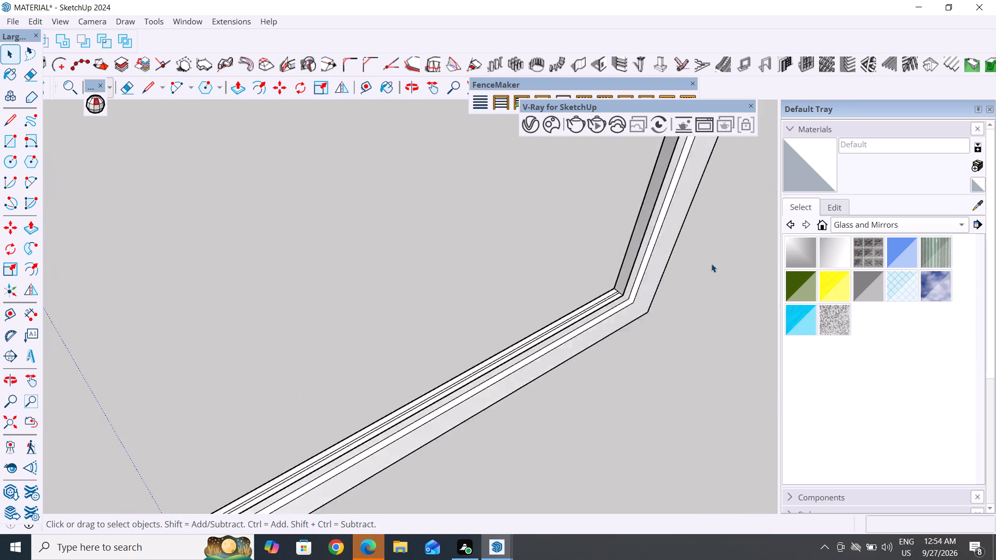
scroll(711, 263, up, 1)
scroll(584, 300, down, 1)
triple_click(492, 299)
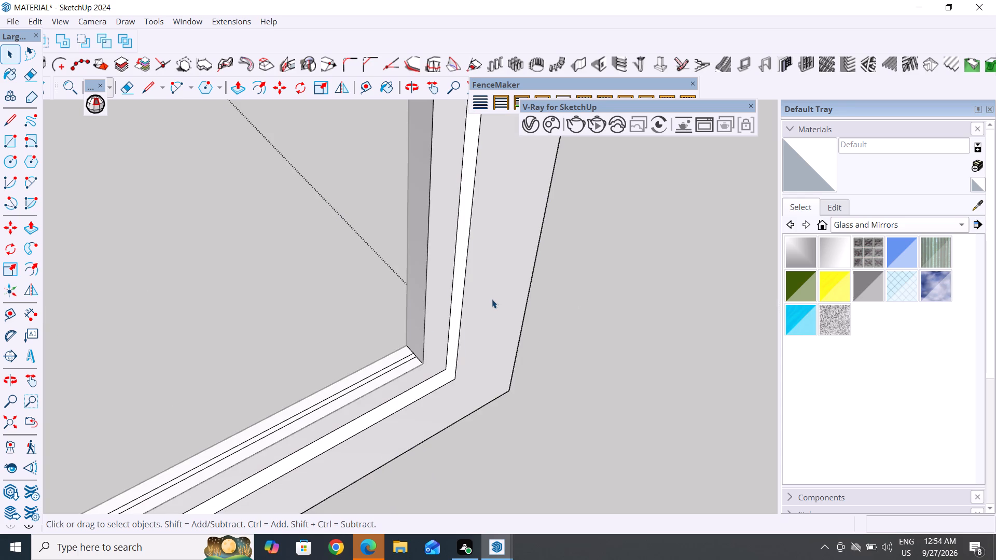
triple_click(492, 299)
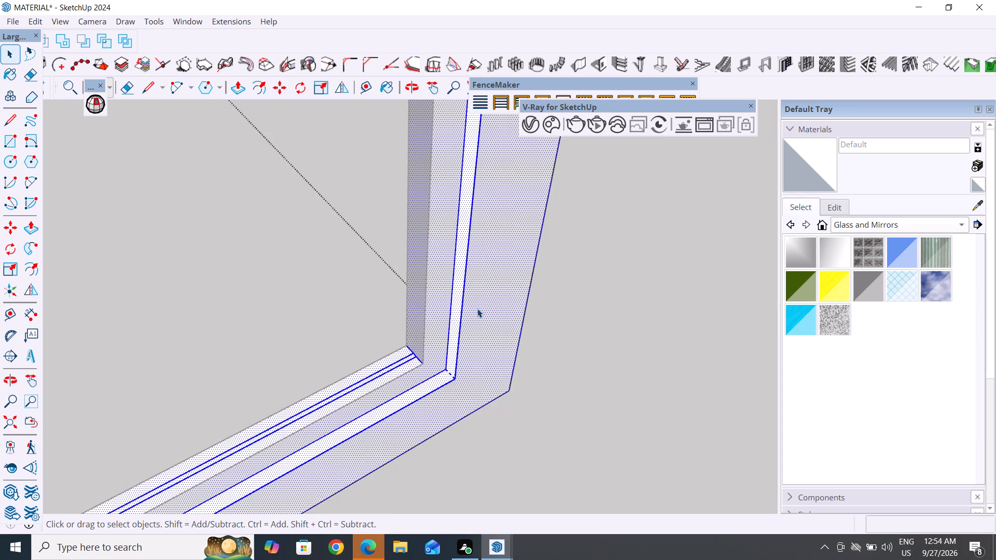
click(501, 284)
click(627, 292)
click(485, 272)
right_click(485, 272)
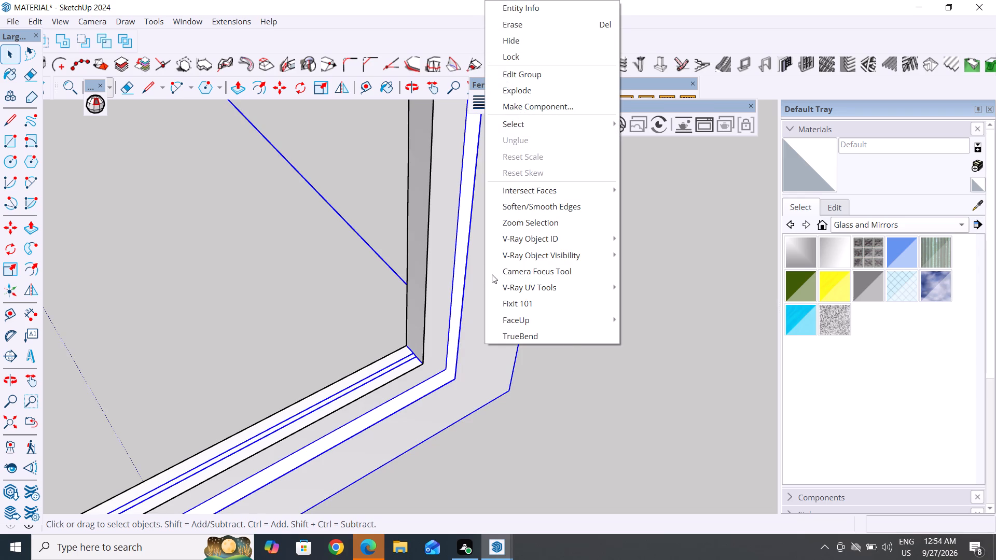
click(618, 377)
click(467, 349)
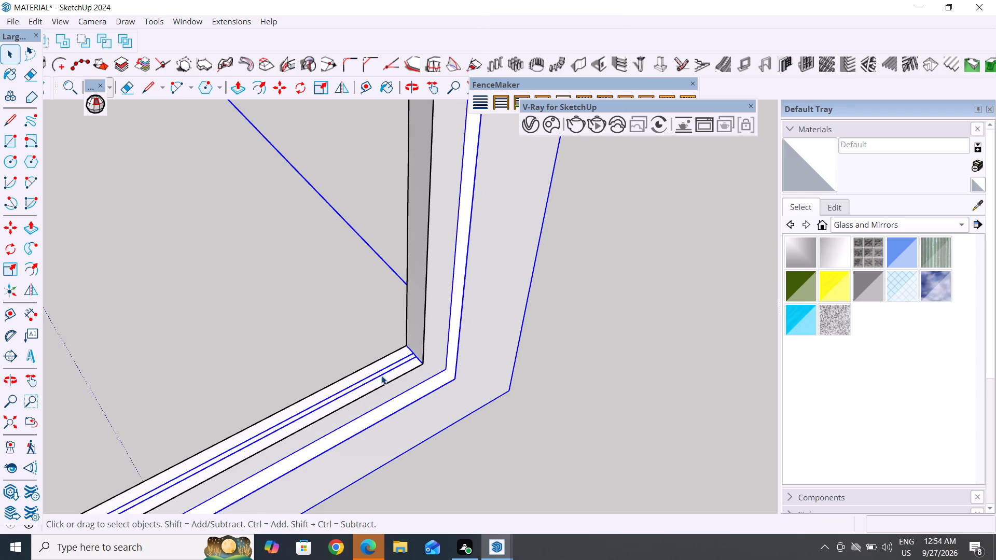
scroll(379, 376, up, 11)
click(442, 339)
double_click(442, 334)
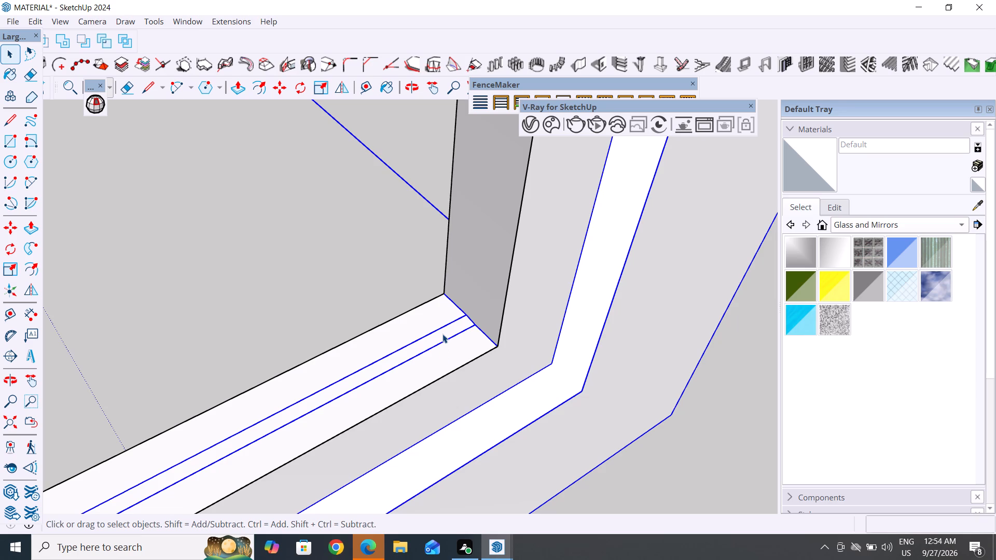
triple_click(442, 334)
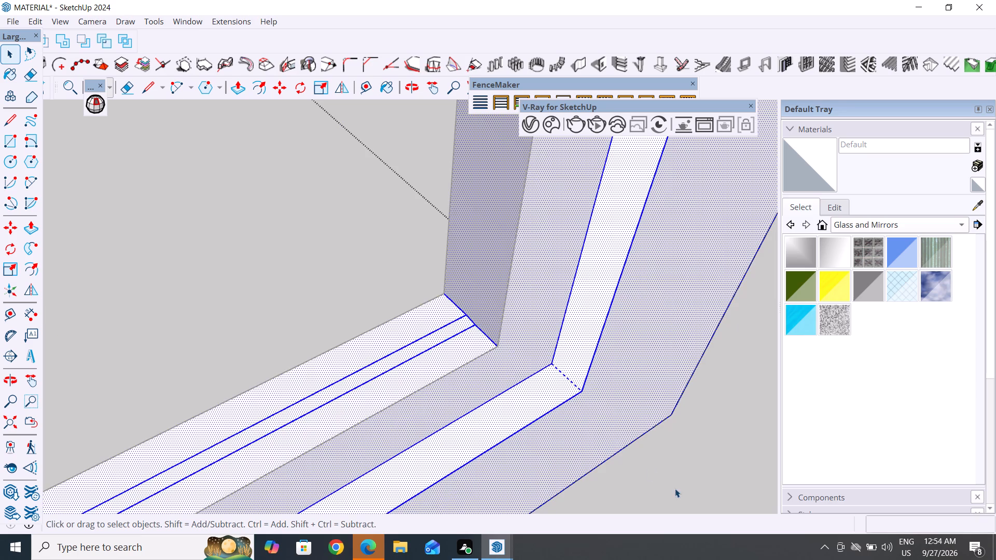
click(675, 488)
With the Line tool, trace the glass strip's inner edge and both ends along the frame's bottom rails, about 4' 9 7/16" per leg.
click(9, 126)
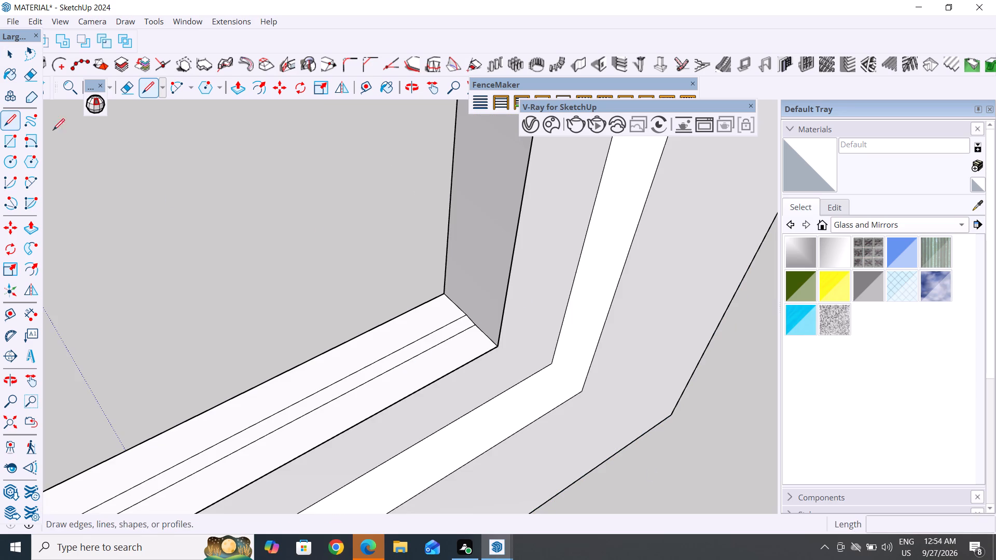
click(477, 327)
click(466, 315)
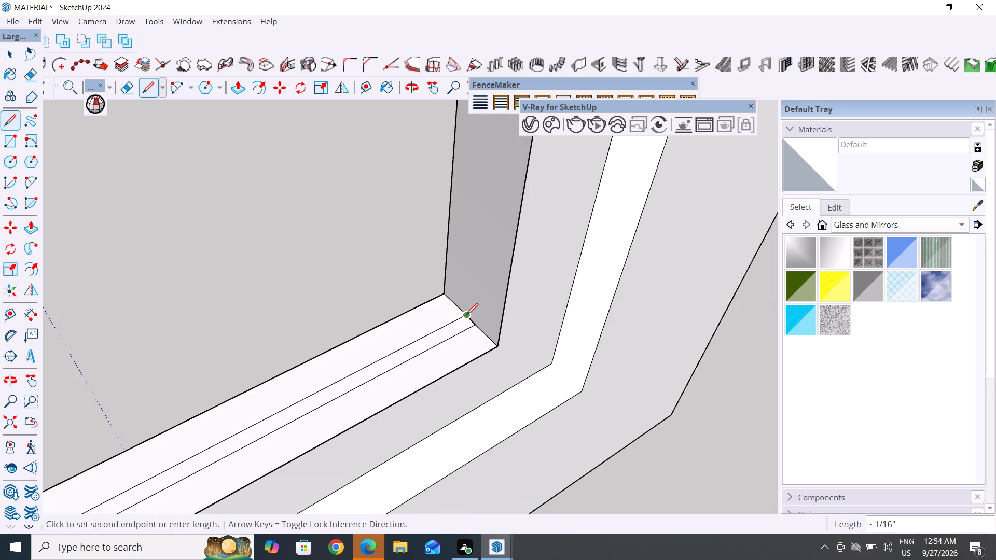
scroll(466, 314, down, 20)
scroll(466, 314, down, 6)
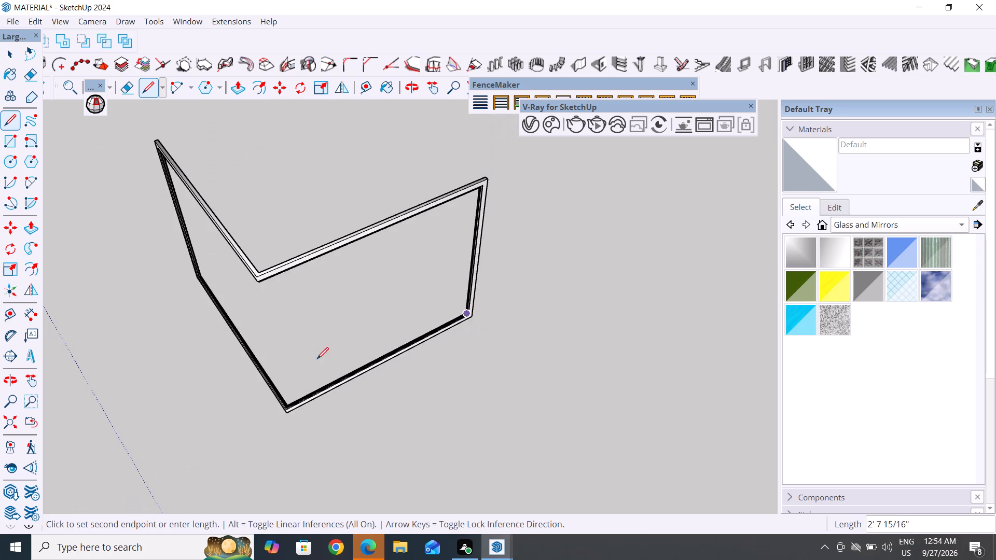
scroll(300, 386, up, 13)
scroll(389, 299, down, 4)
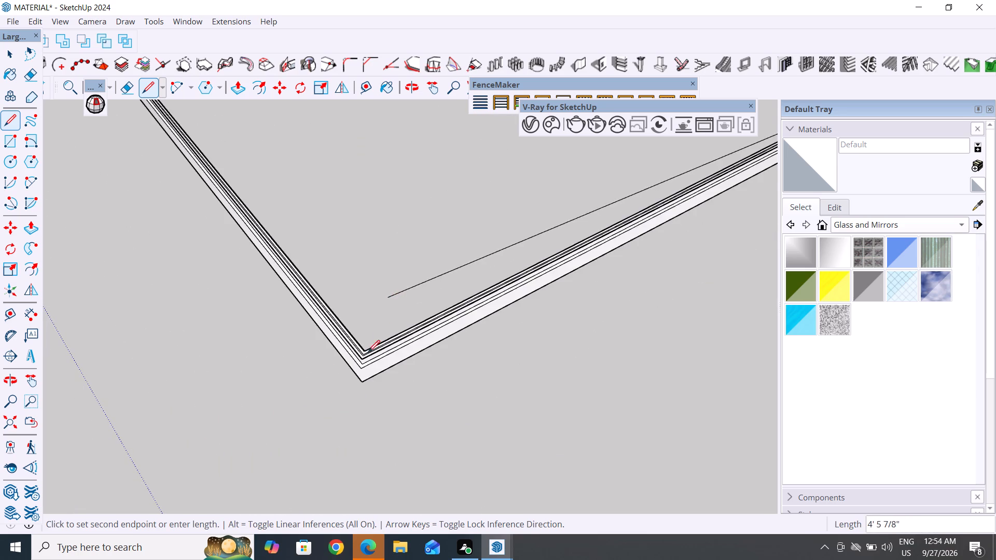
scroll(364, 355, up, 18)
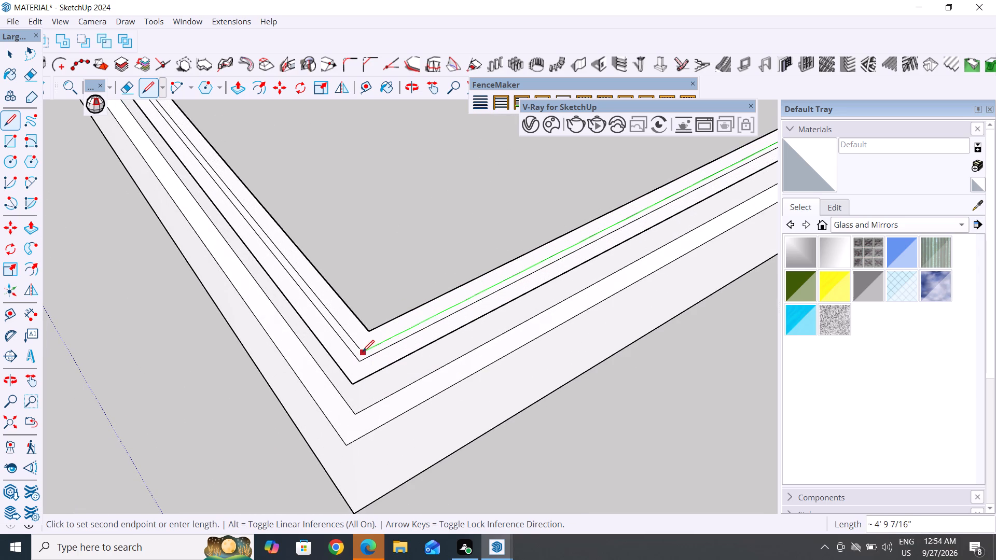
click(363, 352)
scroll(549, 374, down, 13)
middle_drag(393, 166, 511, 270)
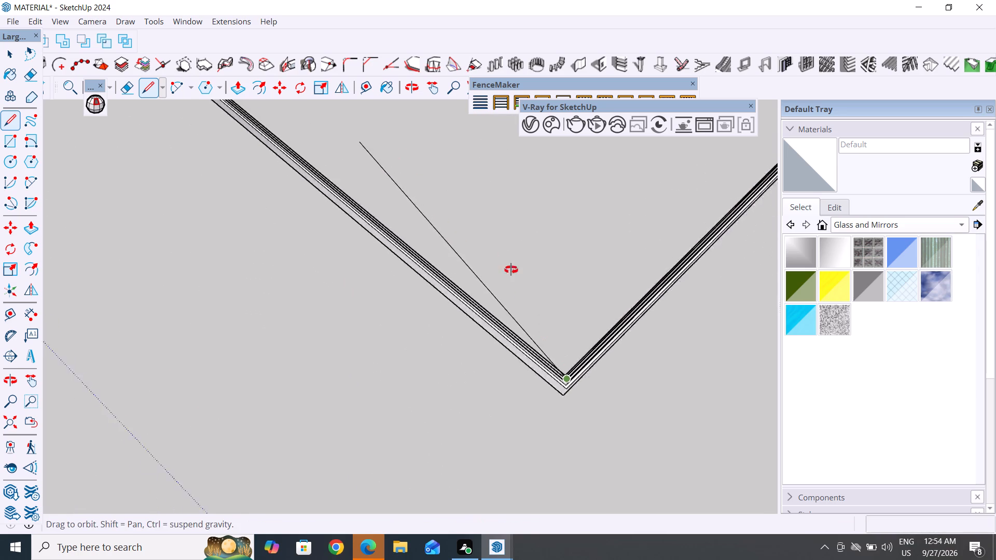
middle_drag(511, 270, 603, 280)
scroll(602, 276, down, 7)
scroll(378, 223, up, 11)
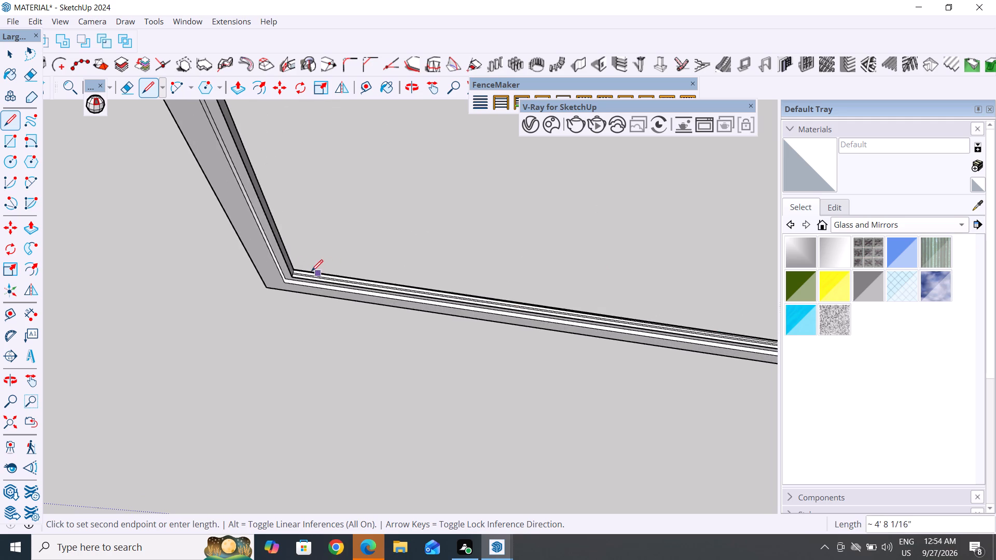
scroll(311, 271, up, 17)
scroll(294, 274, up, 6)
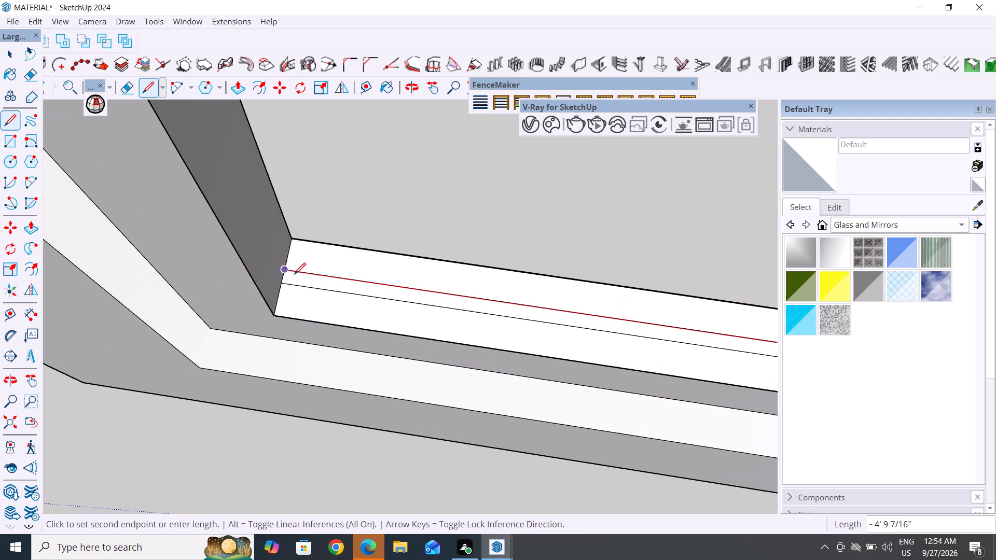
click(284, 271)
click(282, 284)
Trace the glass strip's outer edge around the bottom corner, about 4' 9 1/2" per leg, closing the L-shaped outline.
scroll(282, 284, down, 13)
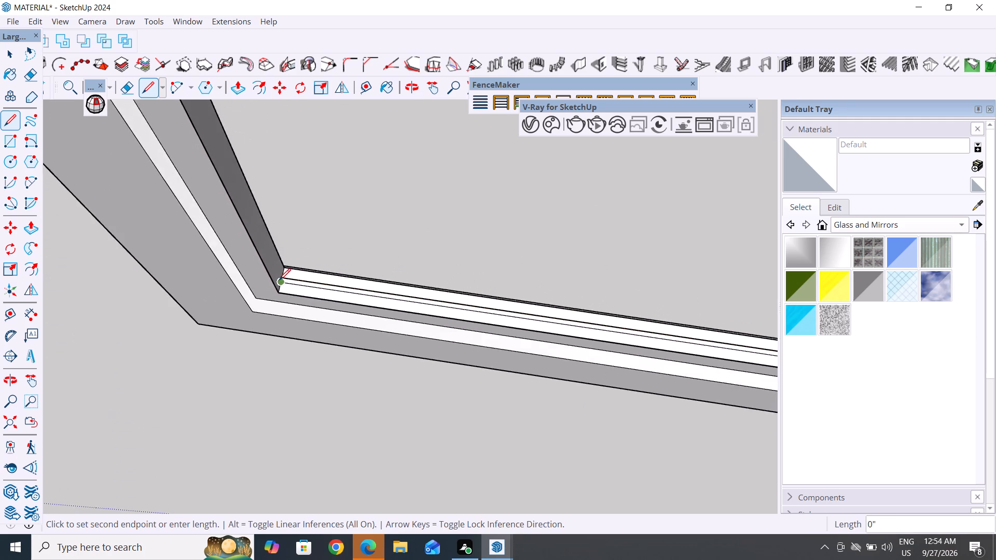
scroll(279, 280, down, 7)
scroll(287, 265, down, 15)
scroll(255, 260, up, 1)
scroll(255, 260, down, 1)
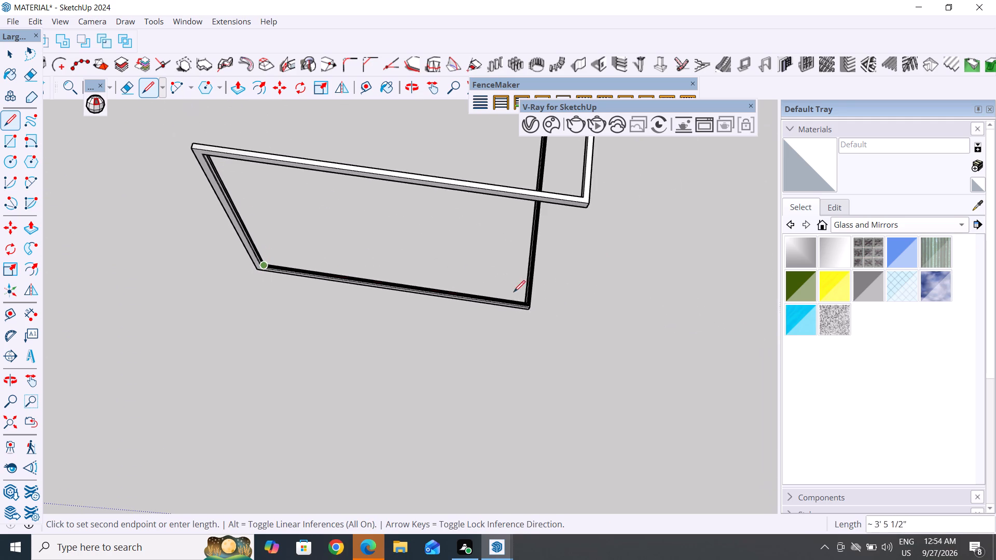
scroll(520, 301, up, 19)
scroll(508, 295, down, 2)
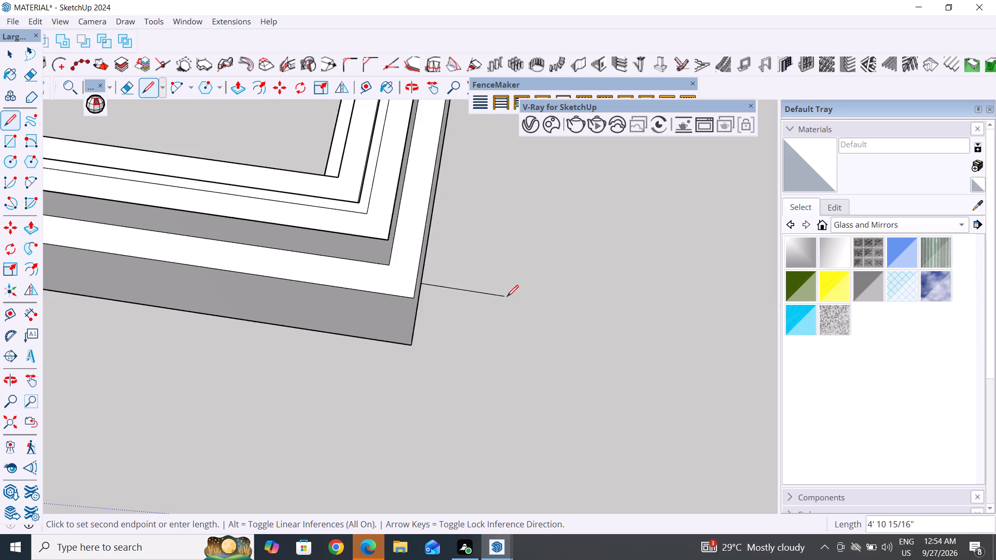
scroll(507, 297, down, 2)
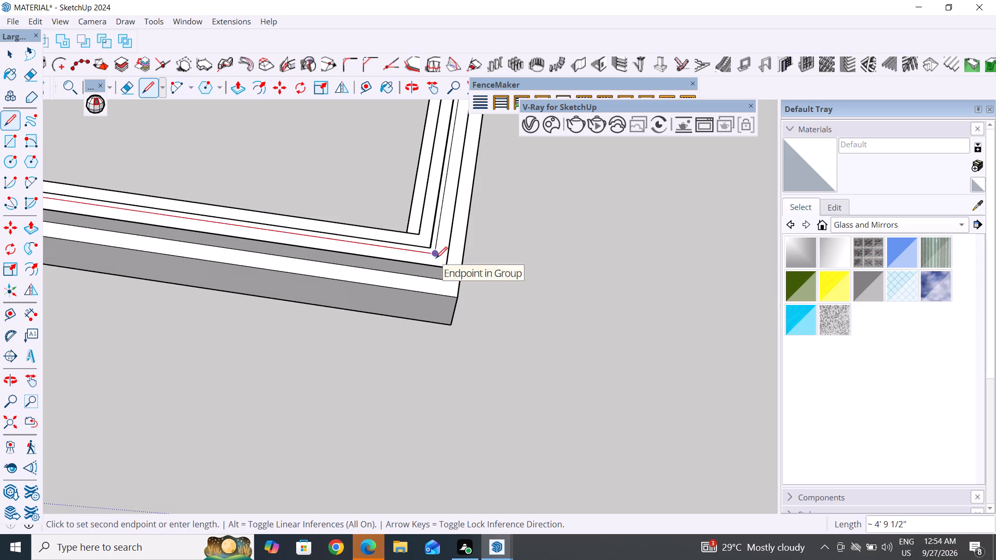
click(436, 258)
scroll(448, 306, down, 6)
middle_drag(590, 345, 228, 292)
scroll(228, 292, down, 3)
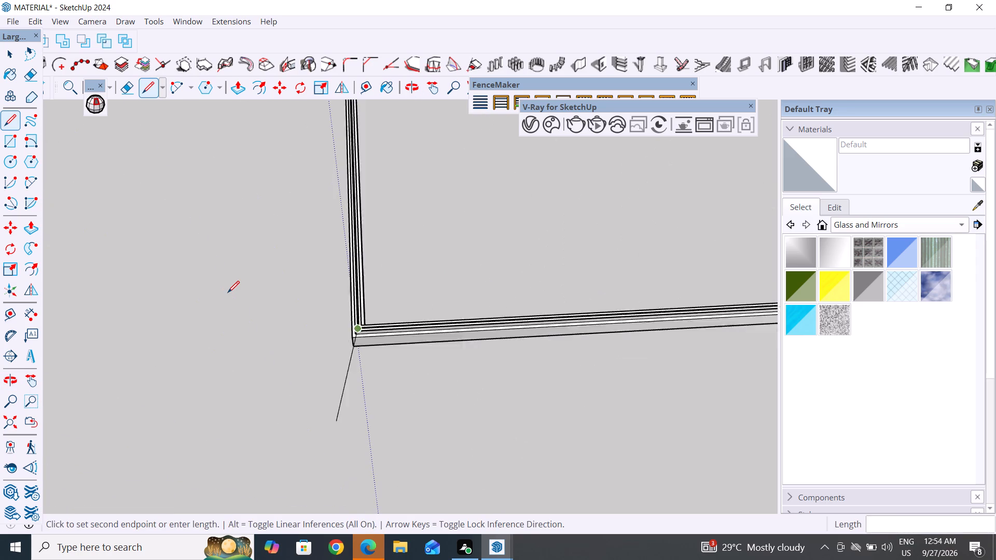
scroll(228, 292, down, 10)
scroll(518, 323, up, 6)
scroll(441, 263, up, 13)
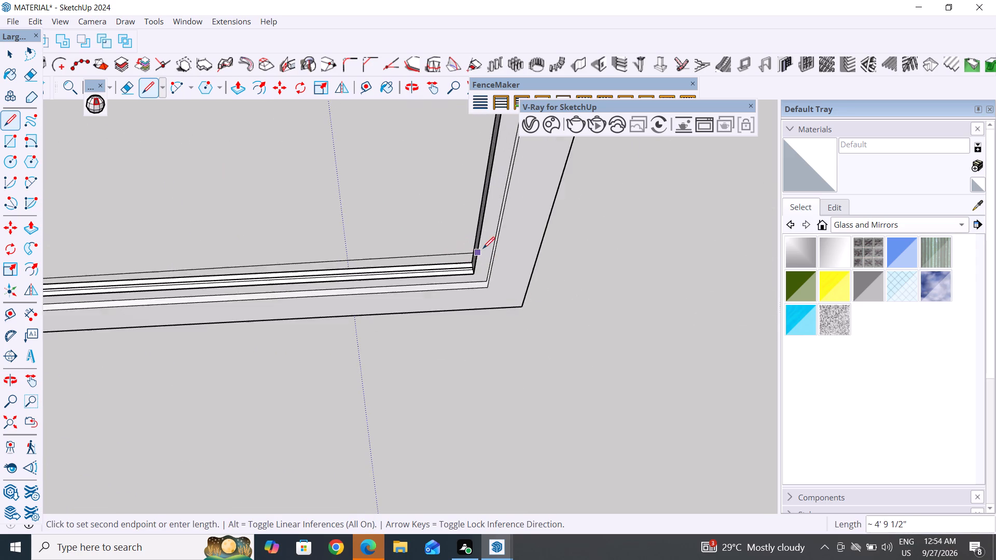
scroll(483, 248, up, 5)
scroll(442, 283, up, 12)
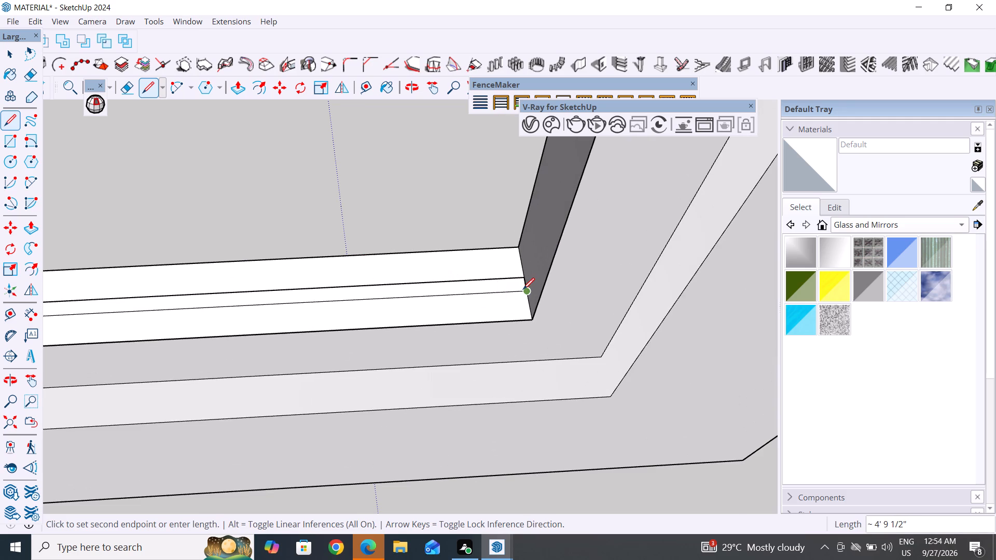
click(523, 289)
click(524, 276)
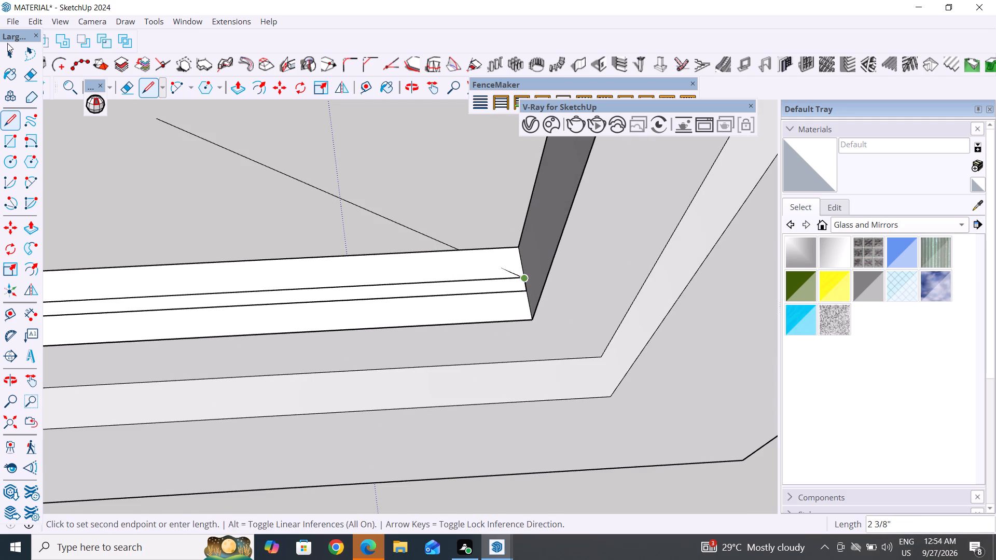
click(11, 51)
Push/Pull the L-shaped glass strip up about 2' 9 5/16" inside the window frame.
click(236, 90)
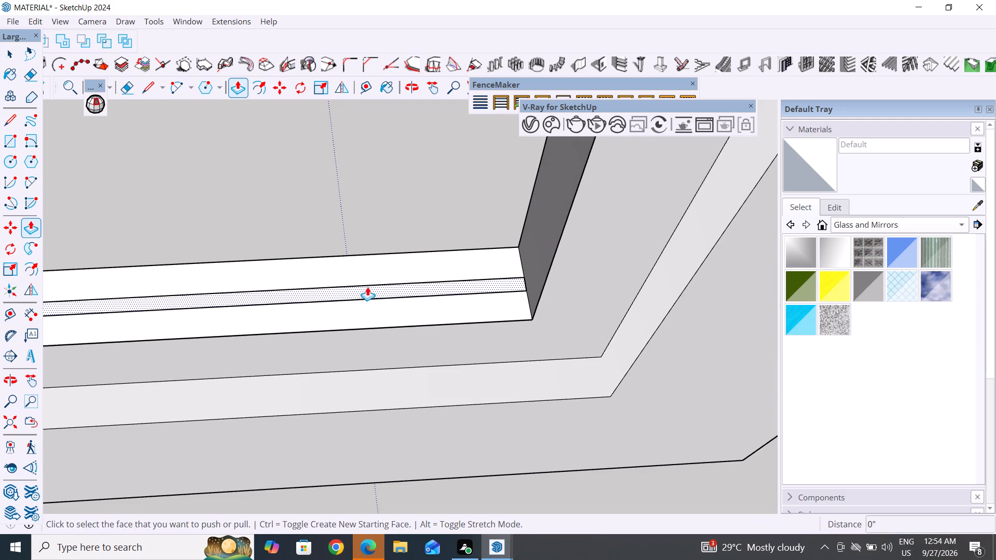
click(368, 287)
scroll(372, 291, down, 20)
scroll(372, 291, down, 1)
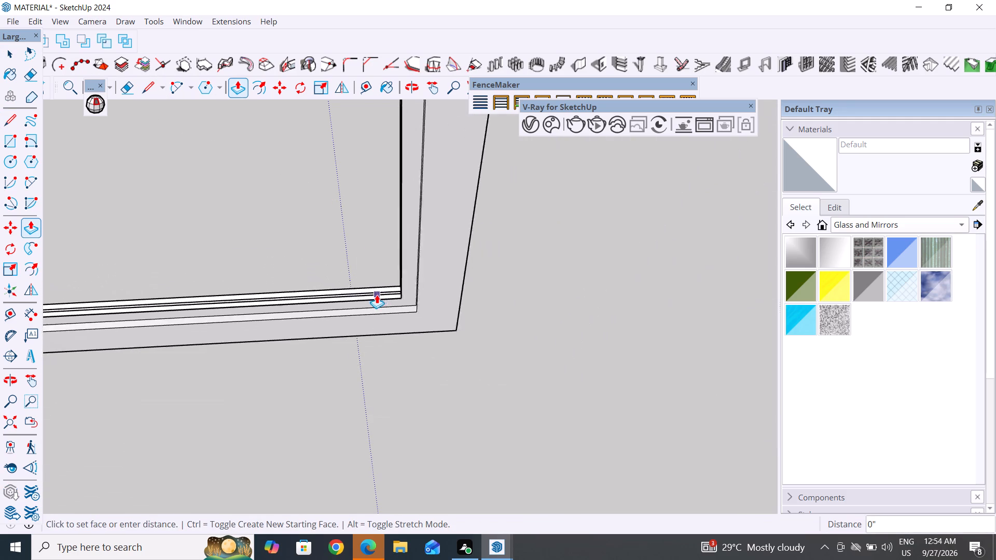
scroll(377, 295, down, 20)
scroll(377, 295, down, 8)
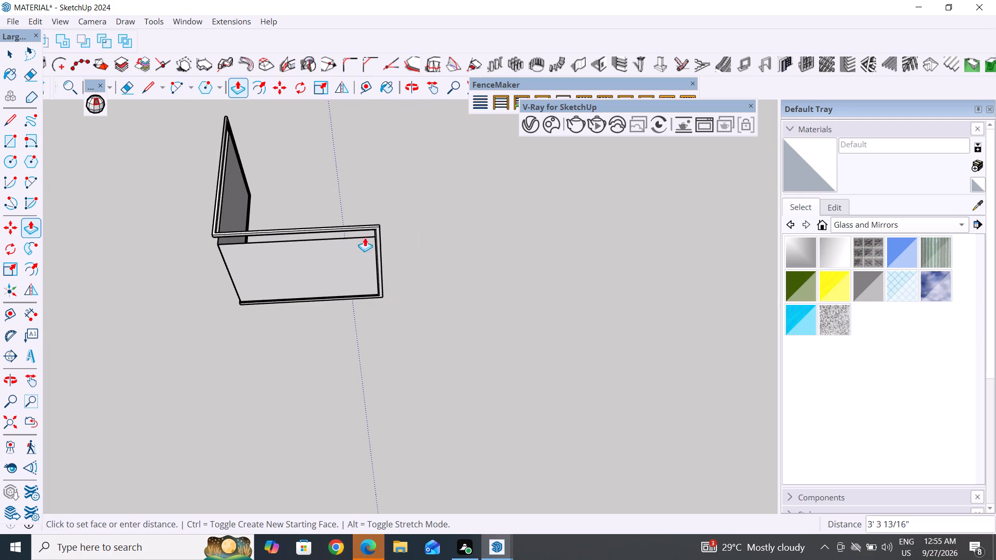
middle_drag(365, 237, 448, 126)
click(349, 241)
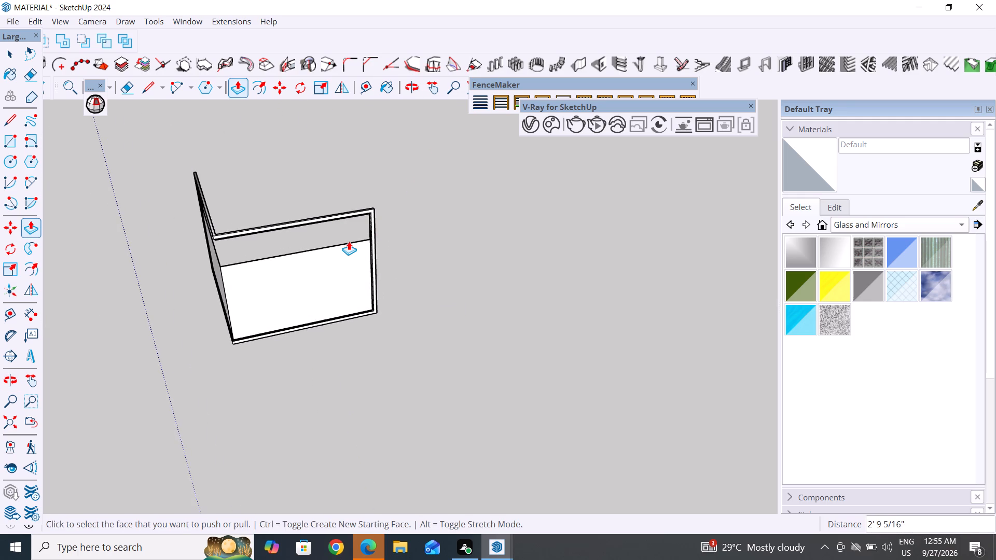
Select all connected geometry of the raised L-shaped pane and make it a group.
click(8, 49)
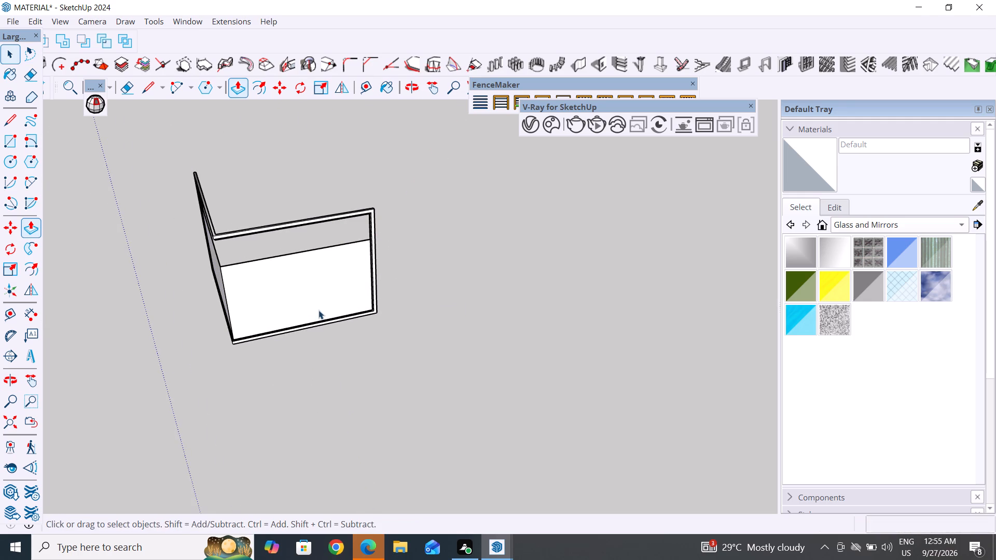
triple_click(325, 276)
click(326, 274)
right_click(326, 274)
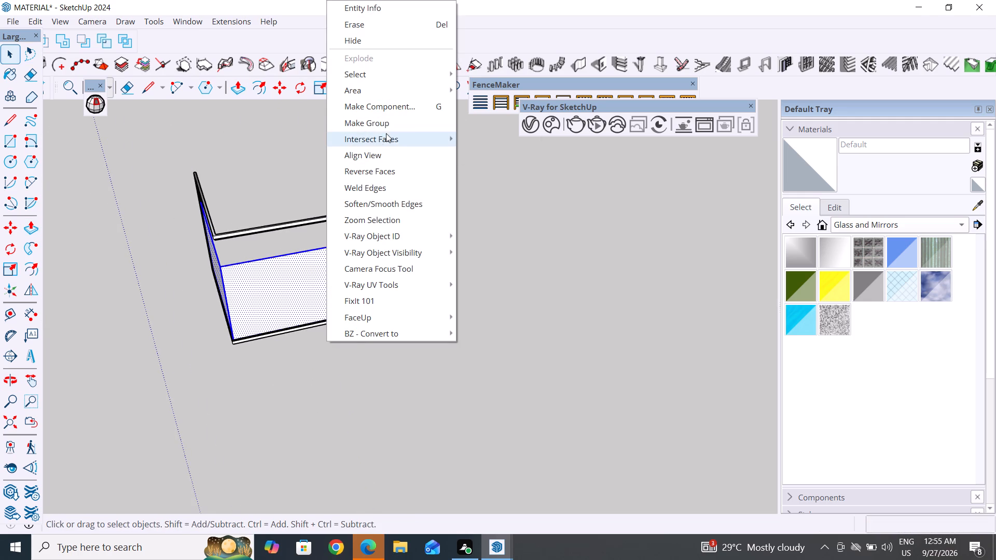
click(386, 127)
Move the corner window frame group about 8' 3 7/16" away from the panes by its bottom front corner.
middle_drag(457, 327, 328, 284)
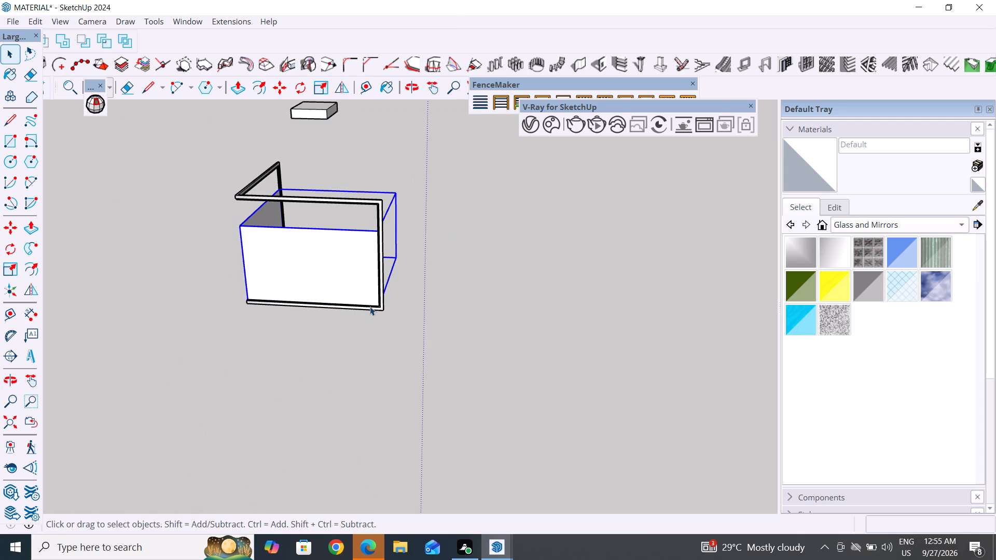
click(380, 307)
click(380, 307)
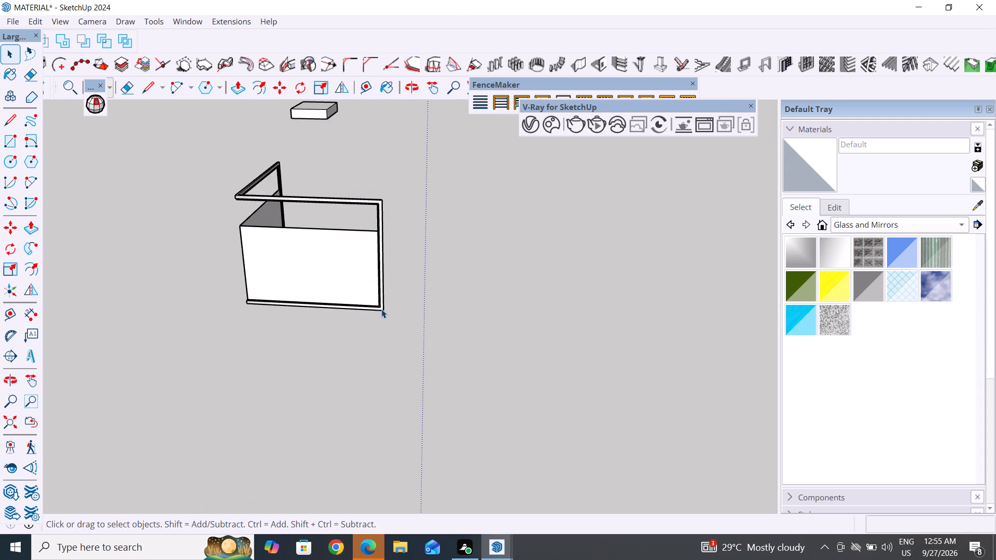
click(381, 309)
key(m)
click(385, 308)
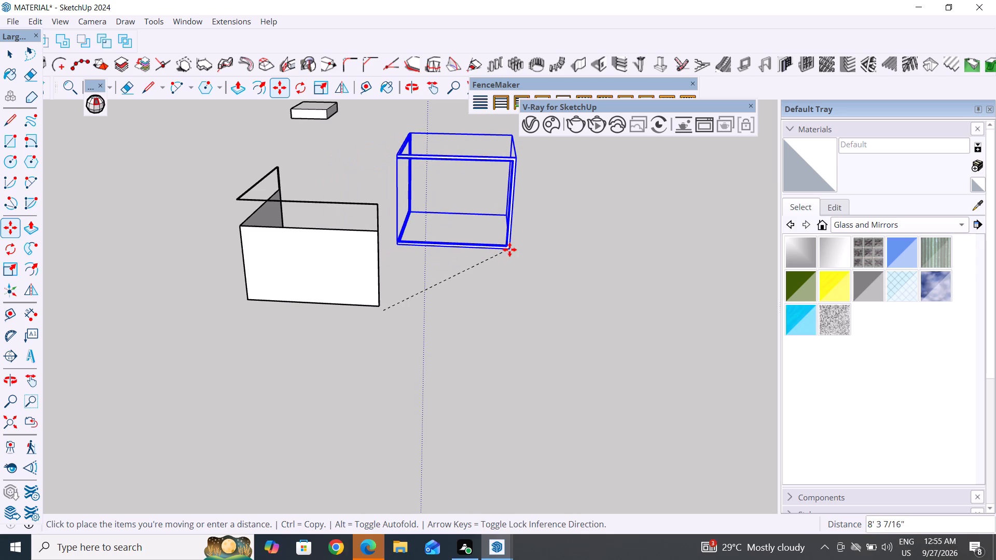
click(509, 249)
middle_drag(296, 305, 669, 252)
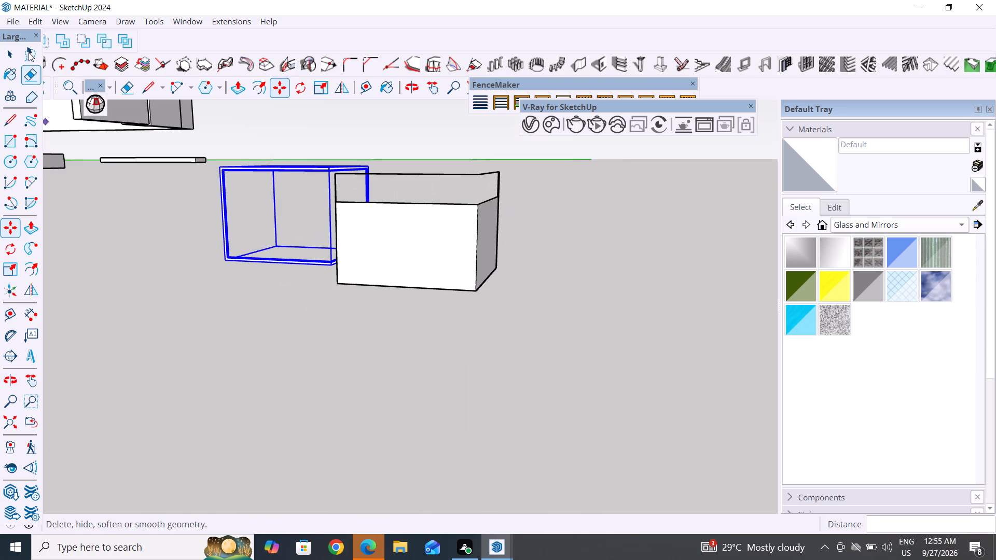
click(11, 57)
middle_drag(532, 327, 398, 397)
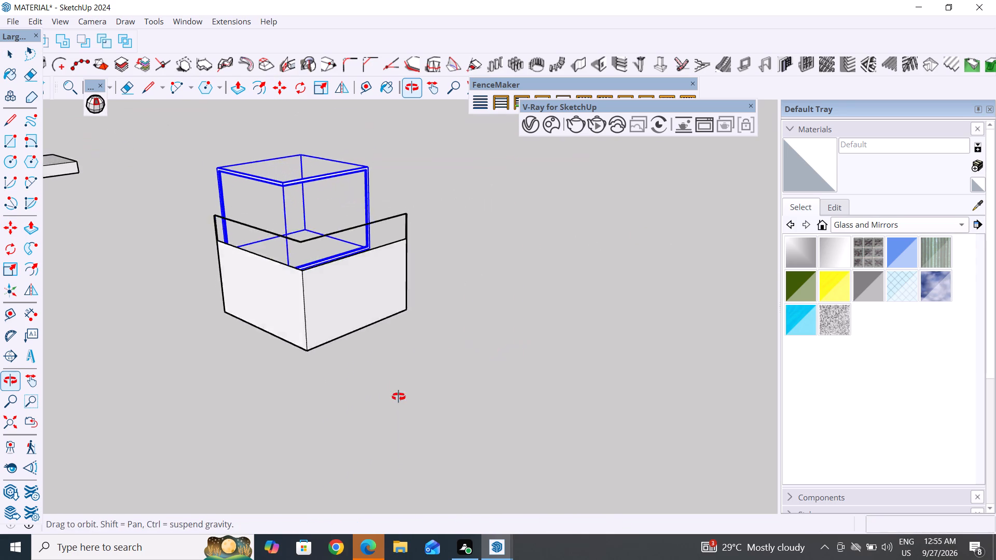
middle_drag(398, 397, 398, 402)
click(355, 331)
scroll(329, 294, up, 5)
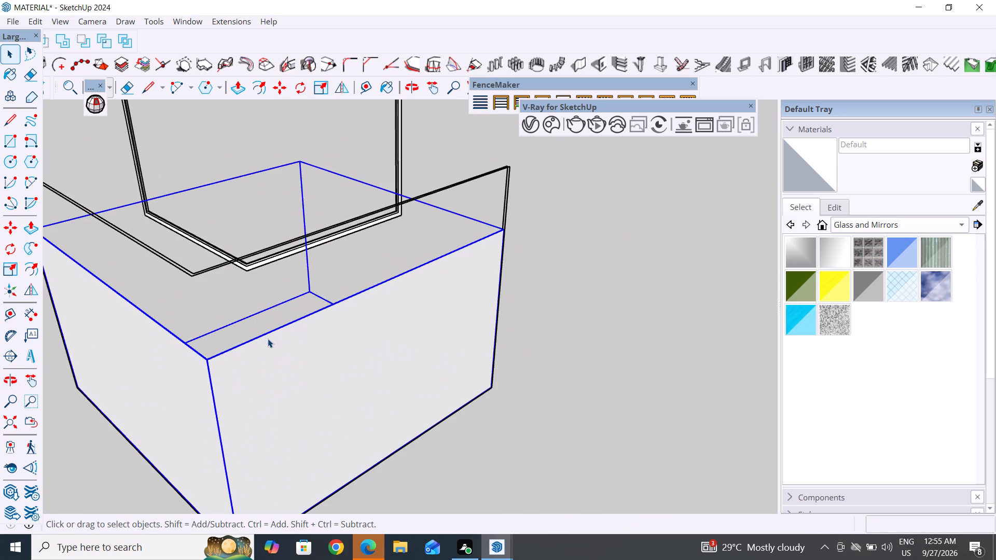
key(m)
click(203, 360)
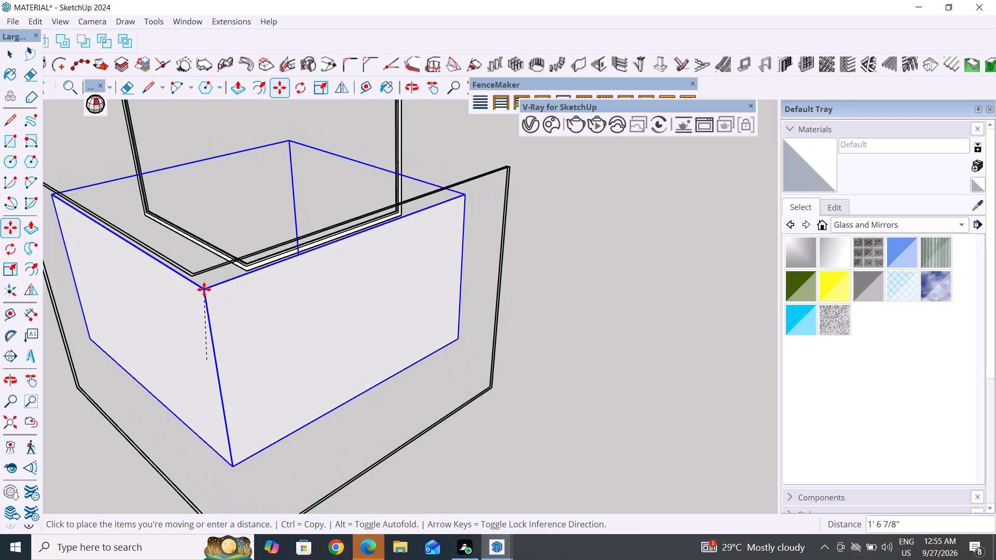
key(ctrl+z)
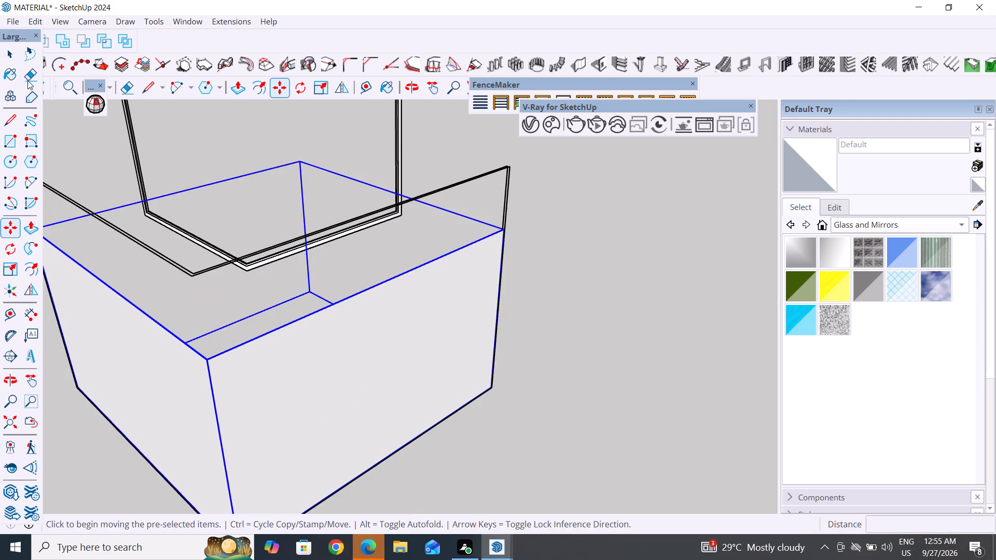
Open the L-shaped pane group and move its two outer top edges up to the outline's upper corner.
click(8, 56)
click(662, 459)
drag(424, 339, 430, 334)
triple_click(430, 334)
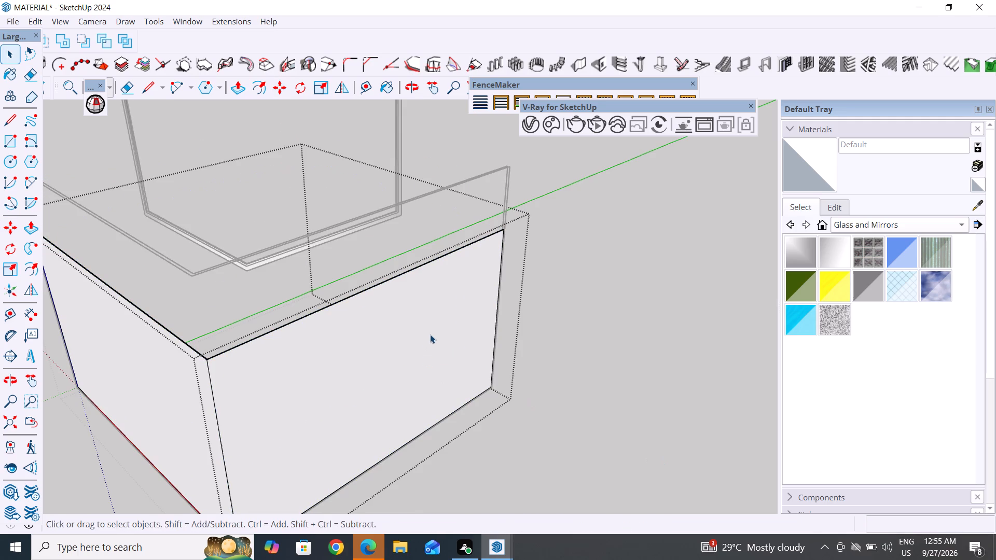
click(302, 379)
click(172, 379)
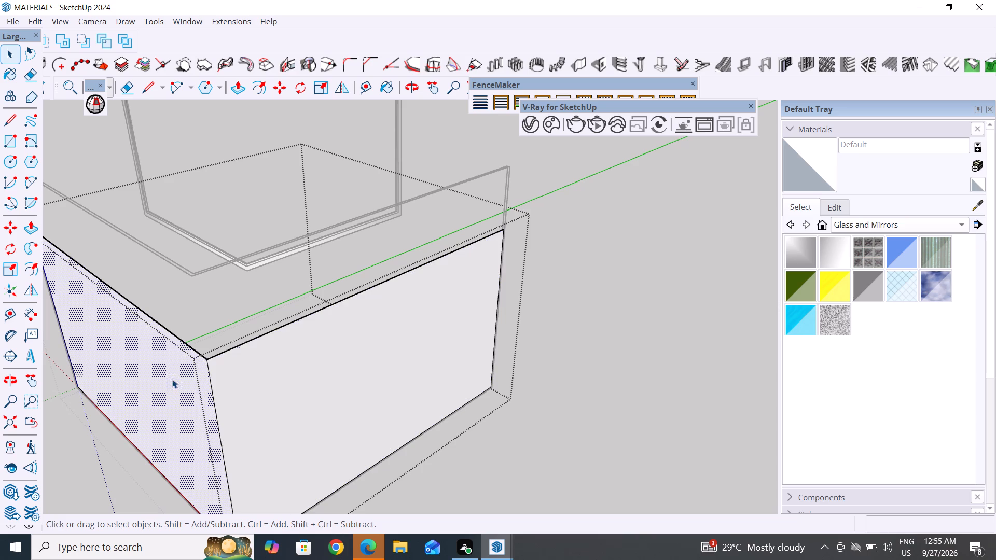
click(260, 335)
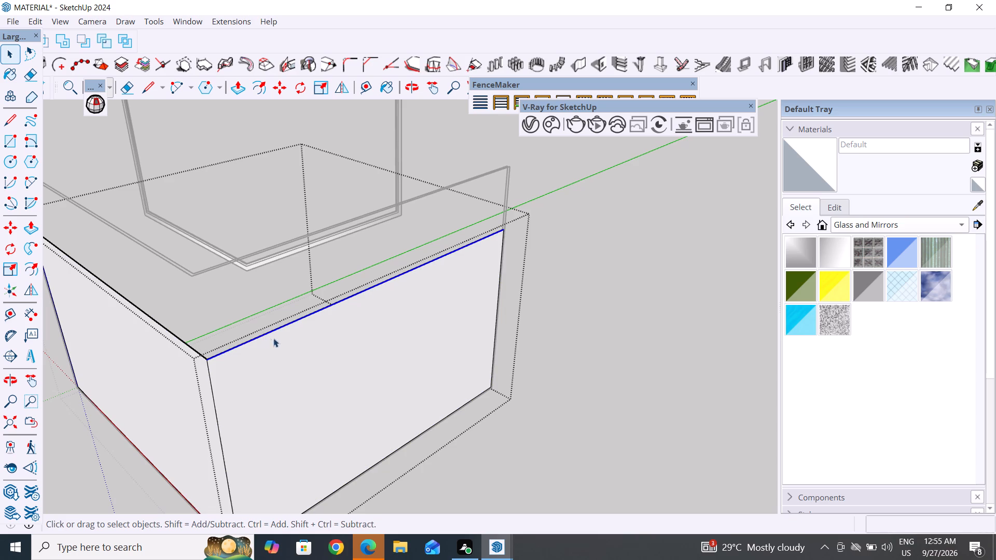
middle_drag(389, 337, 388, 271)
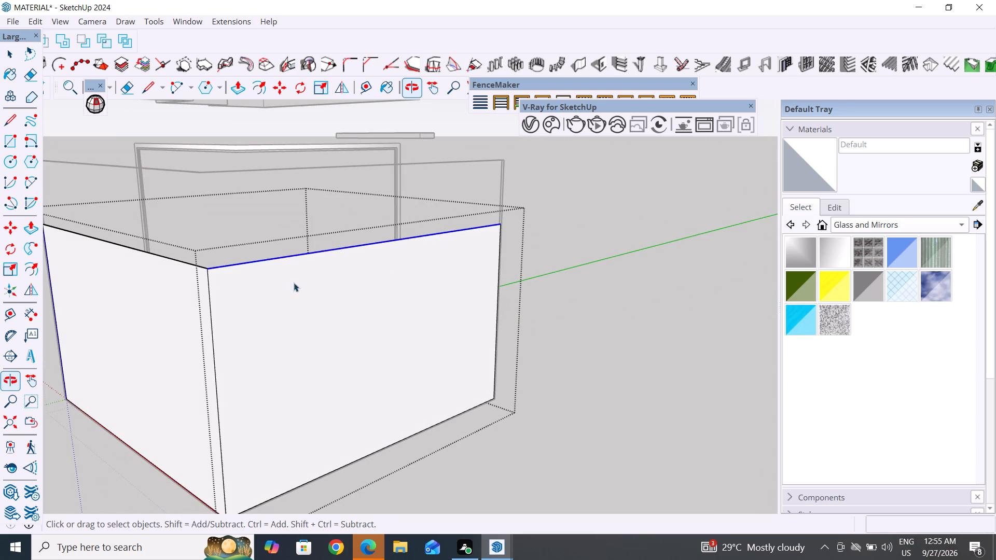
shift+click(186, 263)
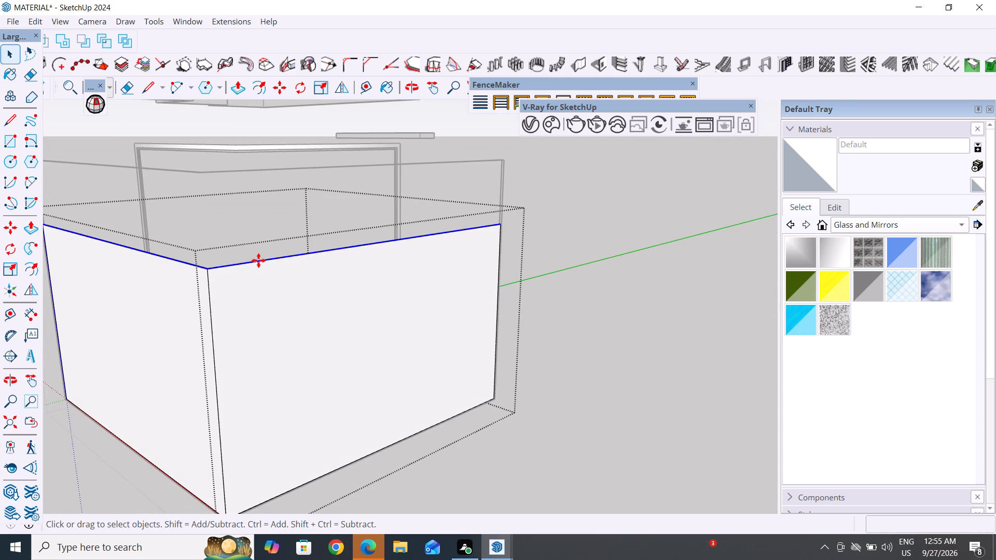
key(m)
click(209, 272)
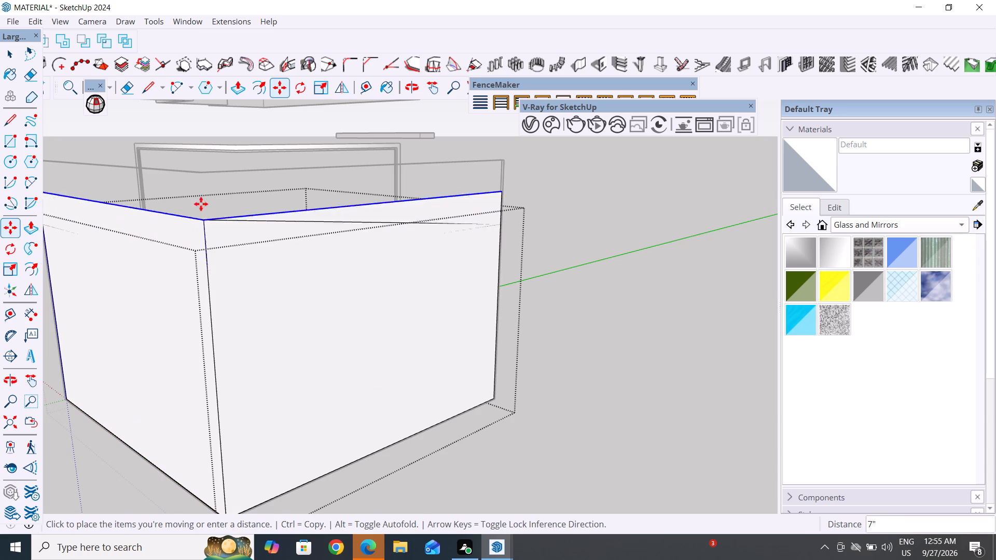
click(198, 172)
scroll(441, 340, down, 6)
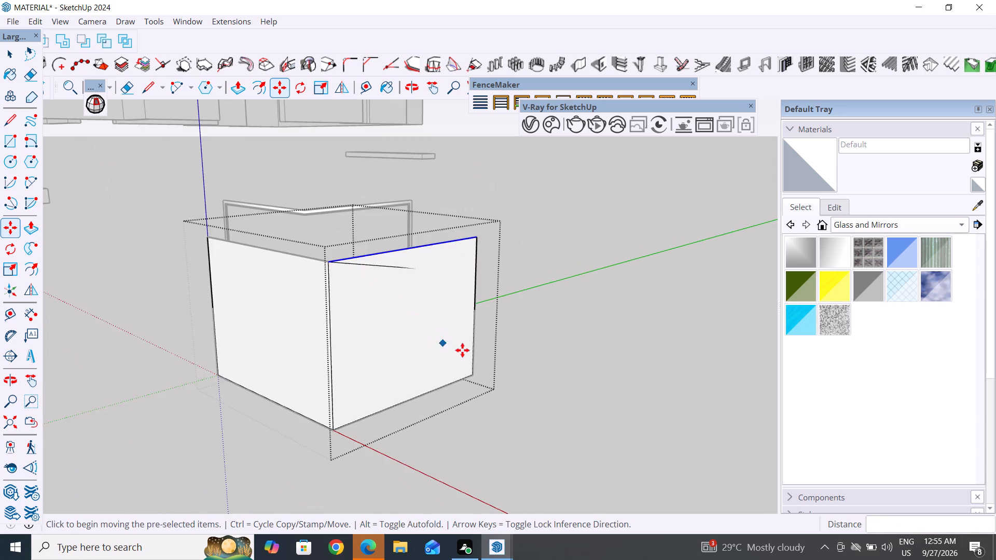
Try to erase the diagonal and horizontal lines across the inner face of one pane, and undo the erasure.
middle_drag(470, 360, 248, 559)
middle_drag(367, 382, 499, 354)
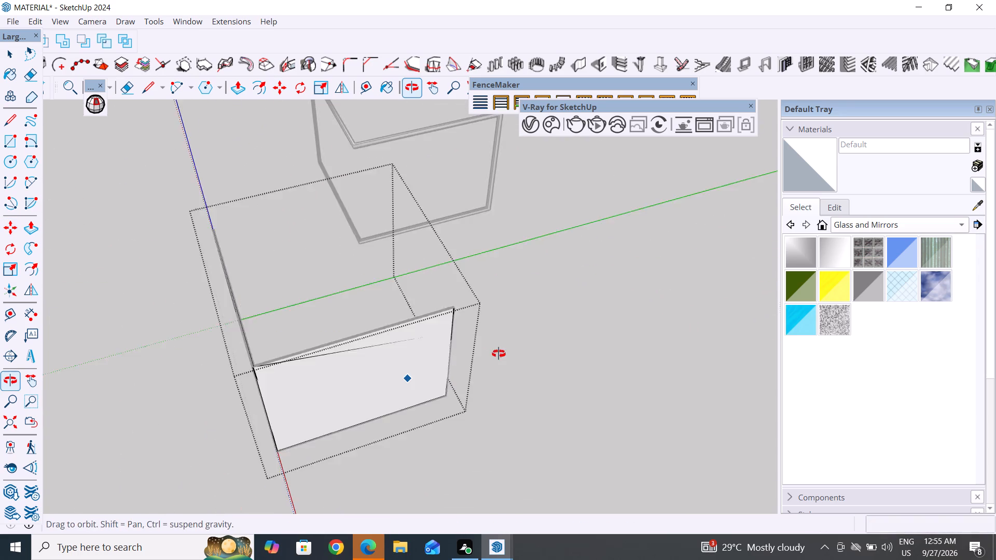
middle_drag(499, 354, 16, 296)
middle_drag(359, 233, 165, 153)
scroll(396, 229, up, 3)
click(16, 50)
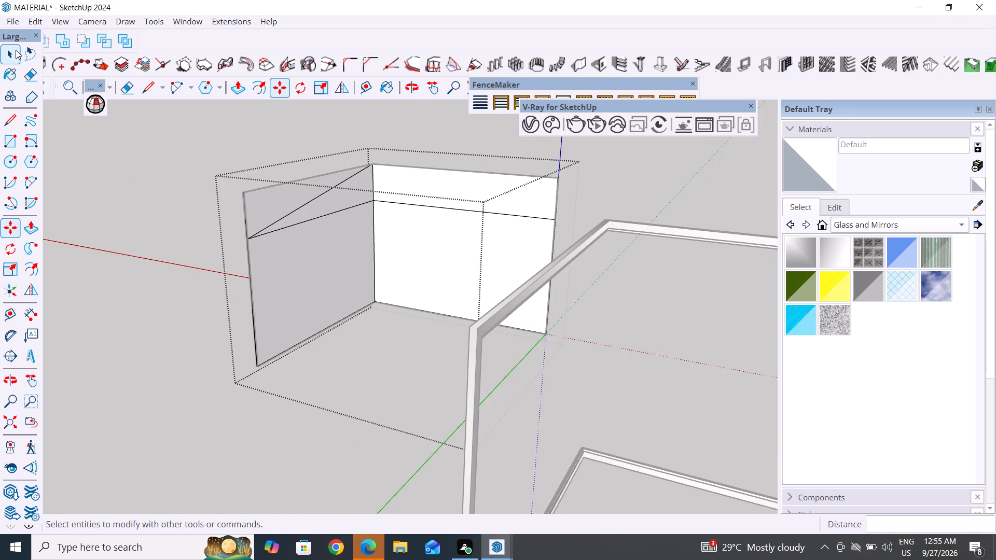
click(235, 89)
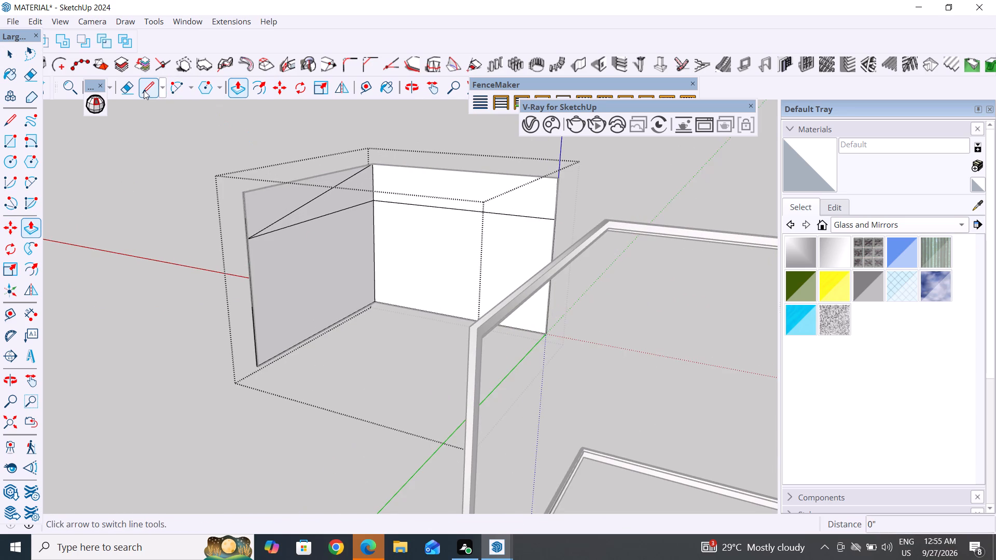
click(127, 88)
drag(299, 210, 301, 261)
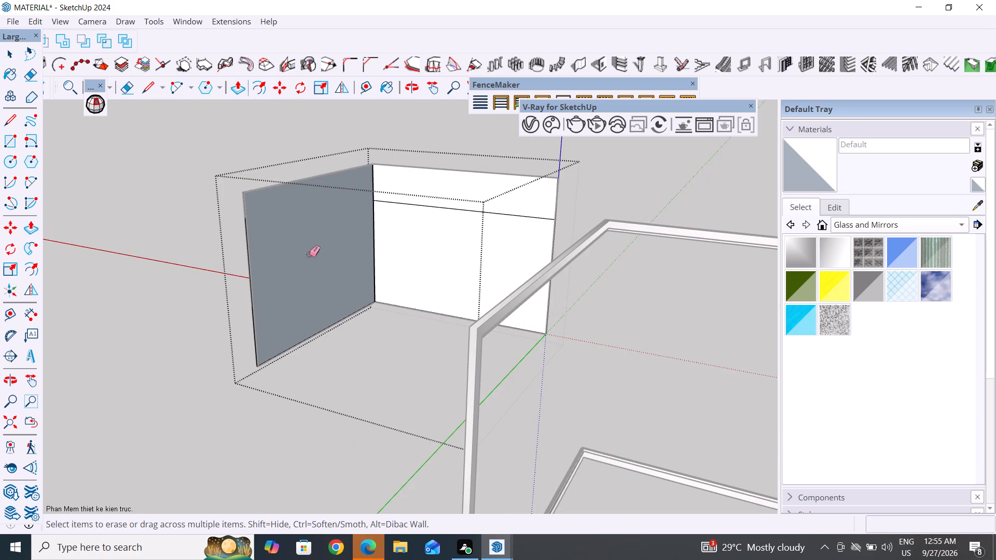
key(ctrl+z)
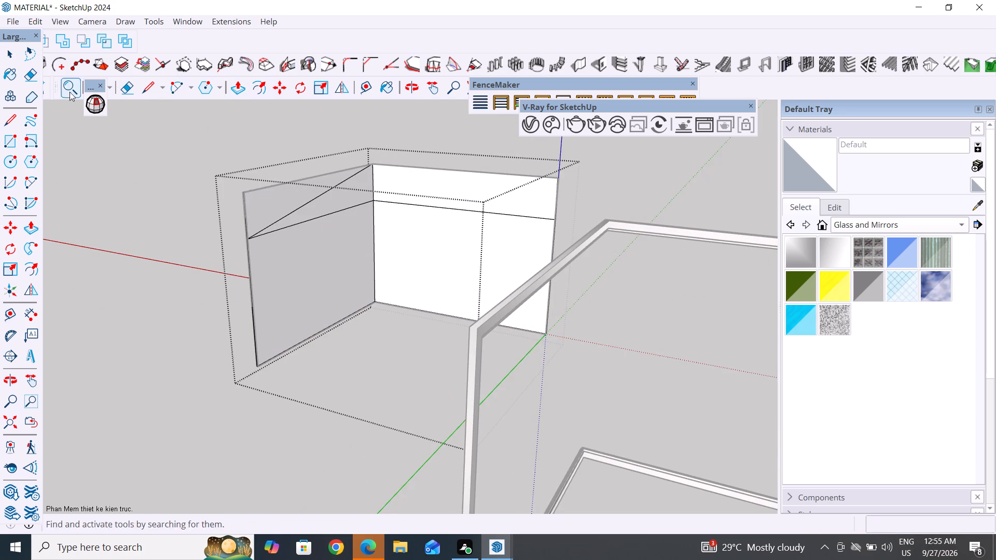
Leave the L-shaped pane group and explode it into loose geometry.
click(16, 54)
click(162, 215)
scroll(315, 227, up, 9)
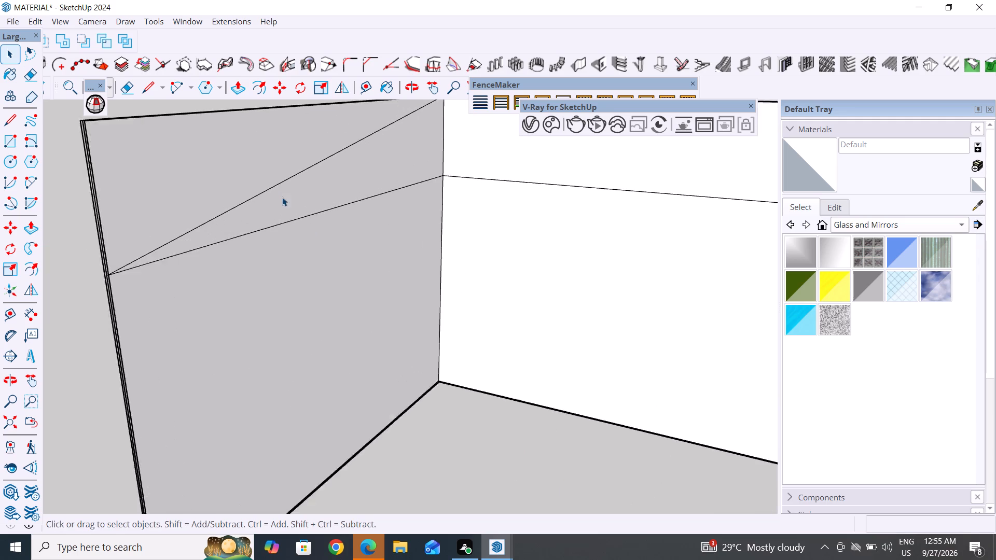
scroll(282, 197, up, 1)
click(306, 218)
click(306, 218)
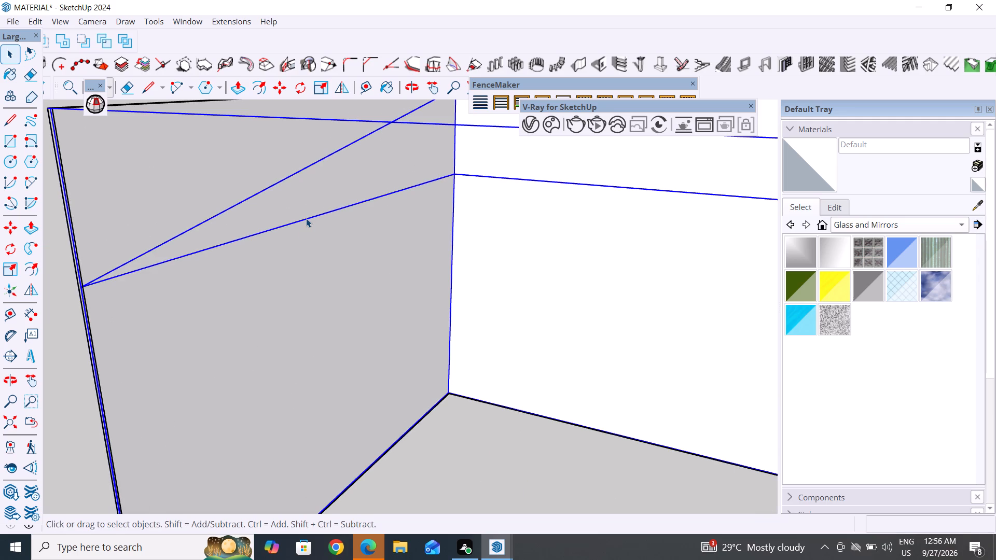
right_click(306, 218)
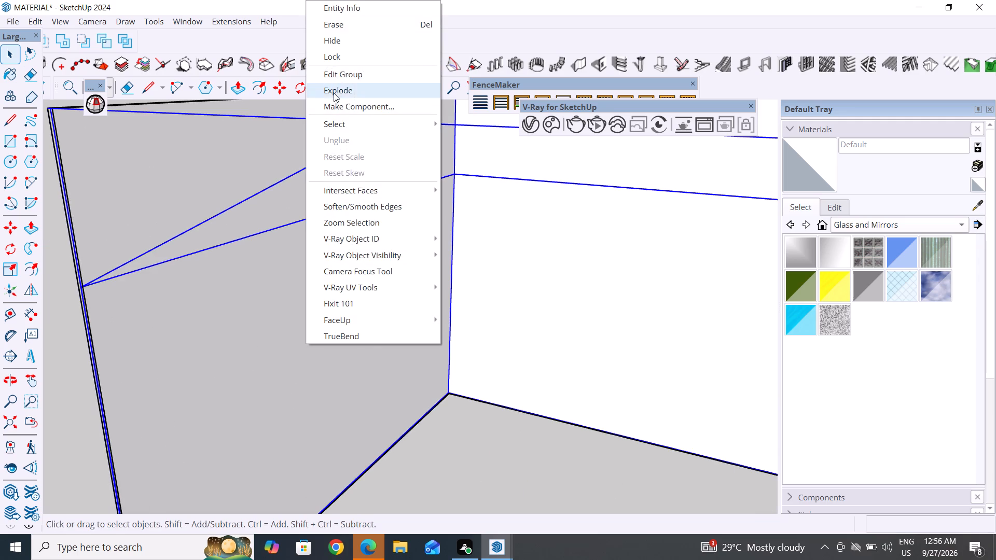
click(333, 90)
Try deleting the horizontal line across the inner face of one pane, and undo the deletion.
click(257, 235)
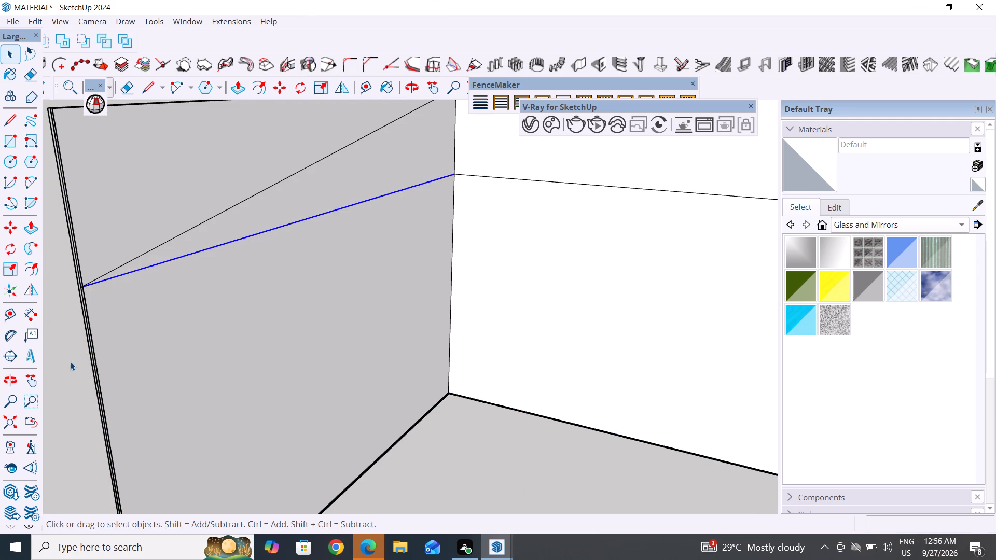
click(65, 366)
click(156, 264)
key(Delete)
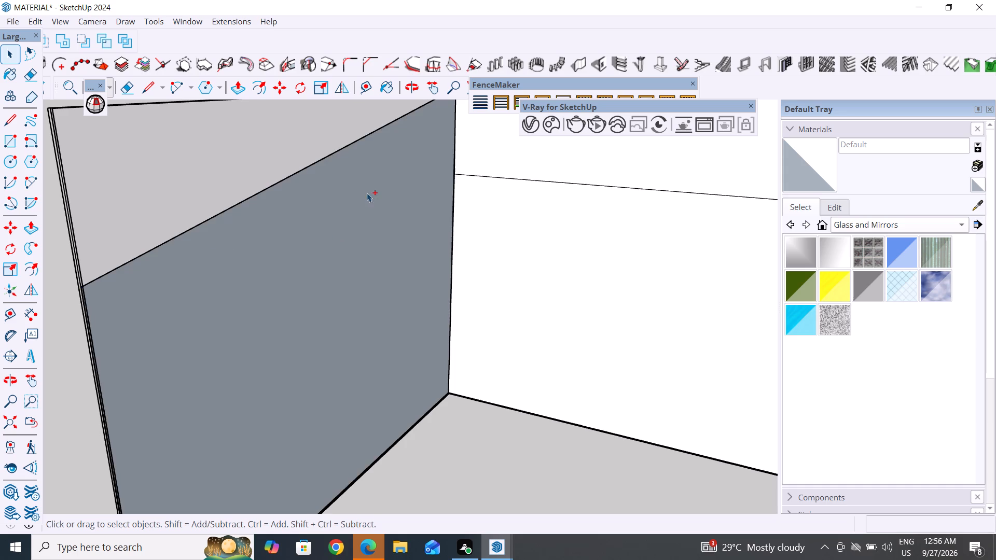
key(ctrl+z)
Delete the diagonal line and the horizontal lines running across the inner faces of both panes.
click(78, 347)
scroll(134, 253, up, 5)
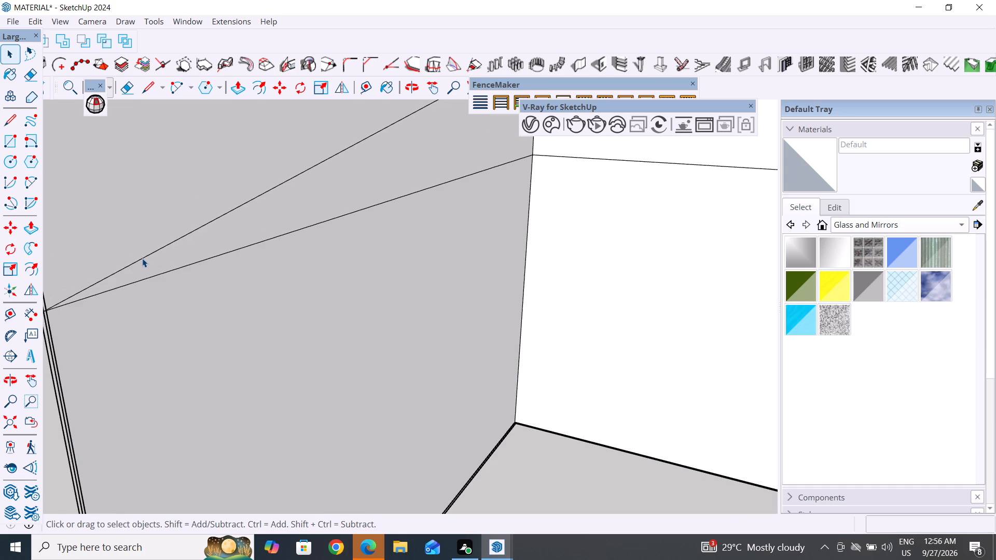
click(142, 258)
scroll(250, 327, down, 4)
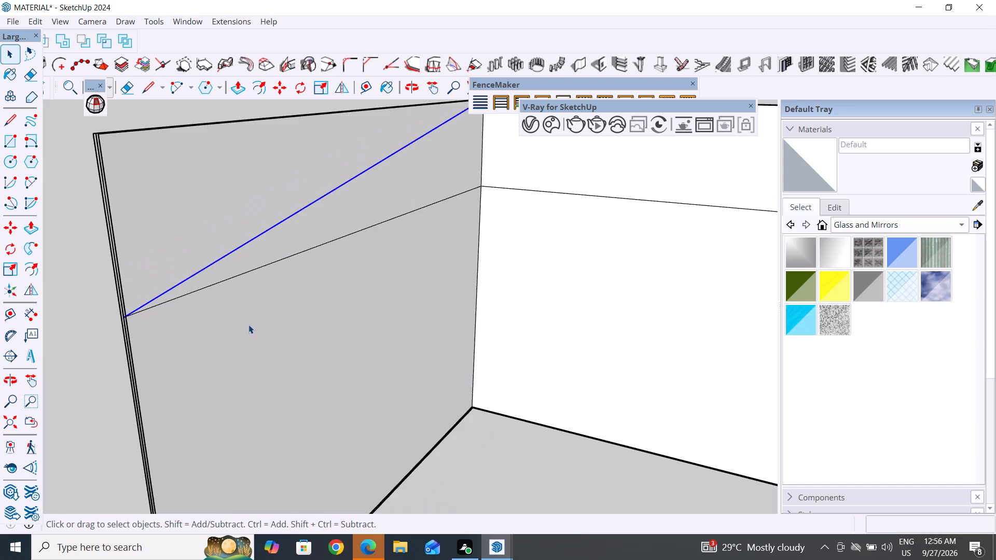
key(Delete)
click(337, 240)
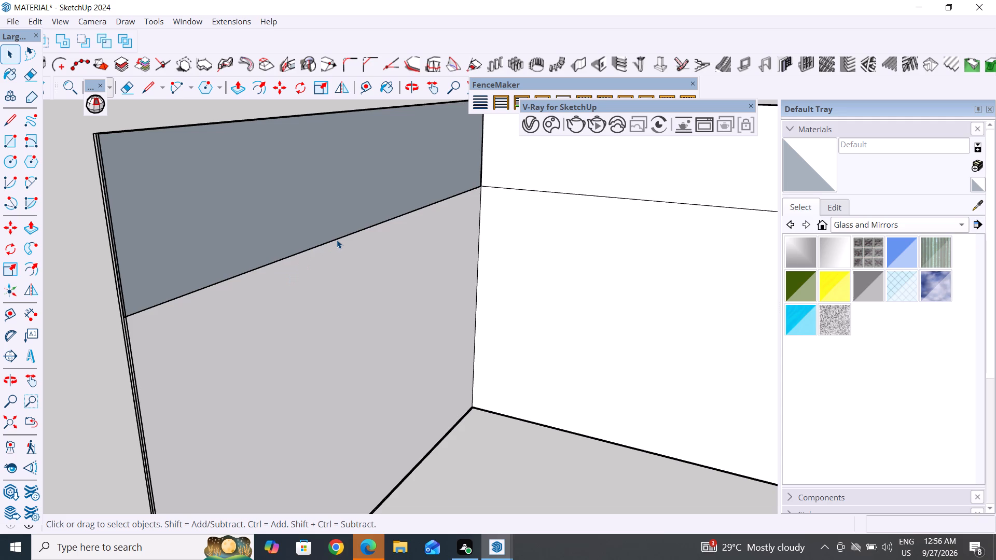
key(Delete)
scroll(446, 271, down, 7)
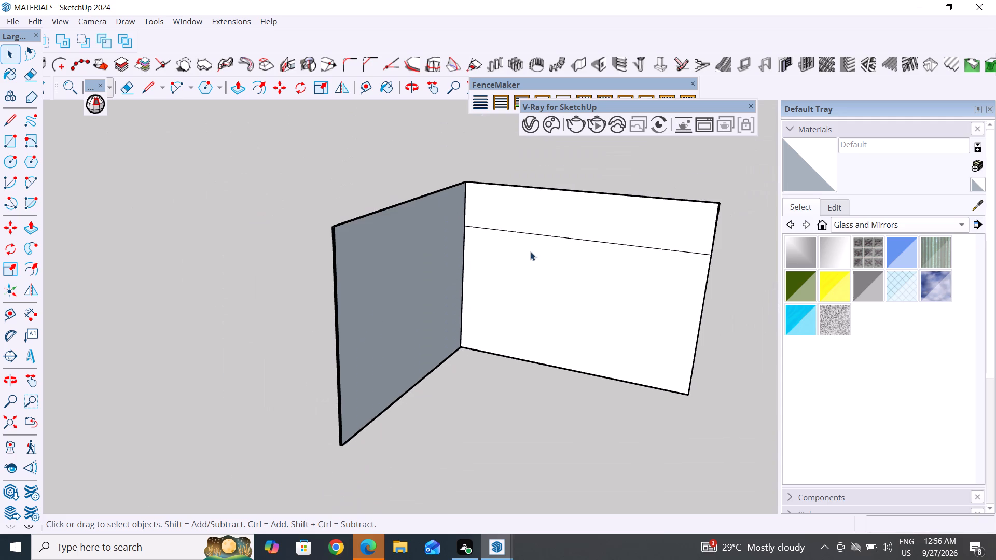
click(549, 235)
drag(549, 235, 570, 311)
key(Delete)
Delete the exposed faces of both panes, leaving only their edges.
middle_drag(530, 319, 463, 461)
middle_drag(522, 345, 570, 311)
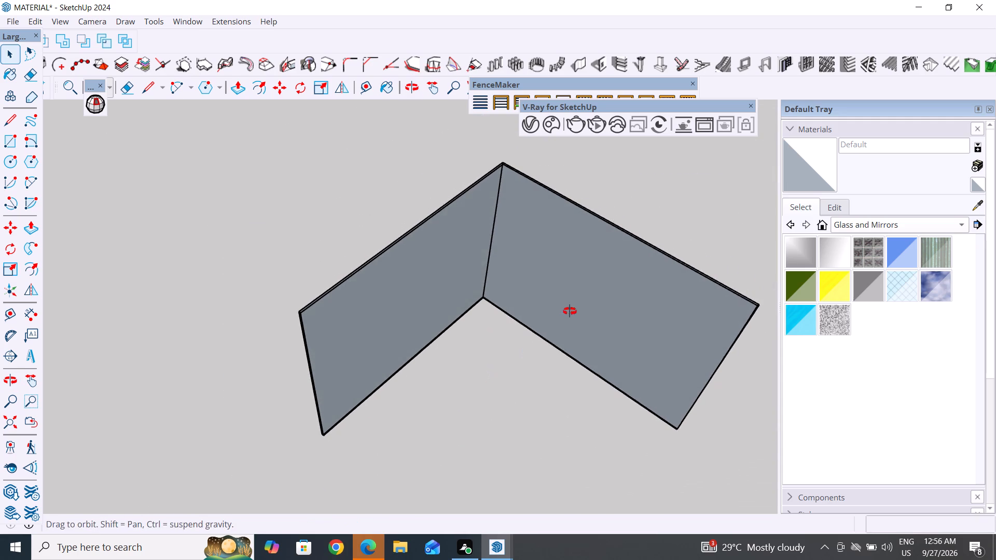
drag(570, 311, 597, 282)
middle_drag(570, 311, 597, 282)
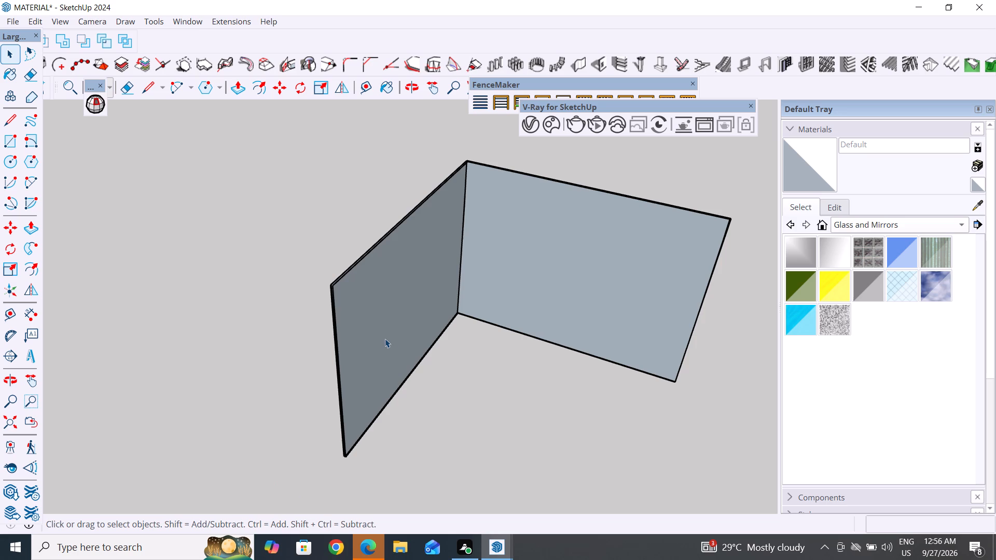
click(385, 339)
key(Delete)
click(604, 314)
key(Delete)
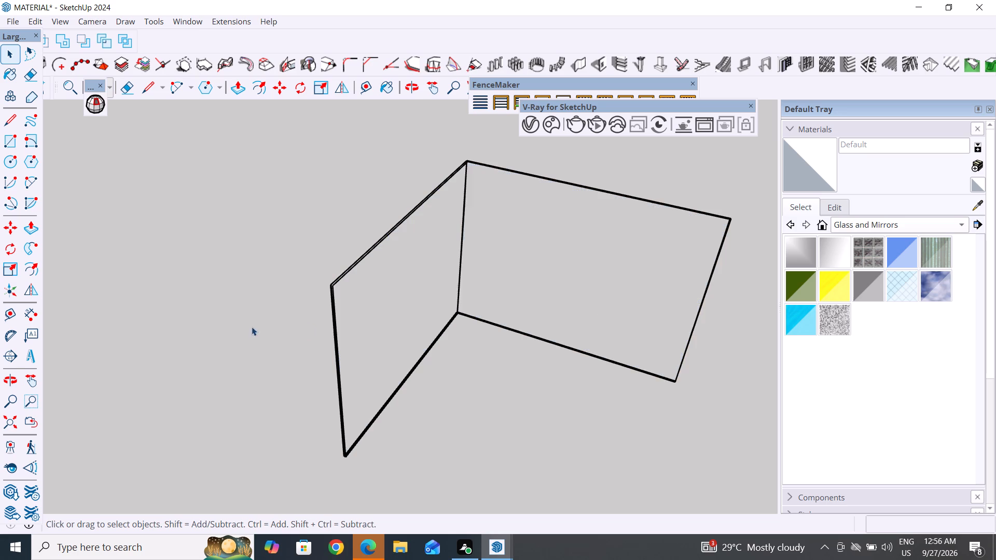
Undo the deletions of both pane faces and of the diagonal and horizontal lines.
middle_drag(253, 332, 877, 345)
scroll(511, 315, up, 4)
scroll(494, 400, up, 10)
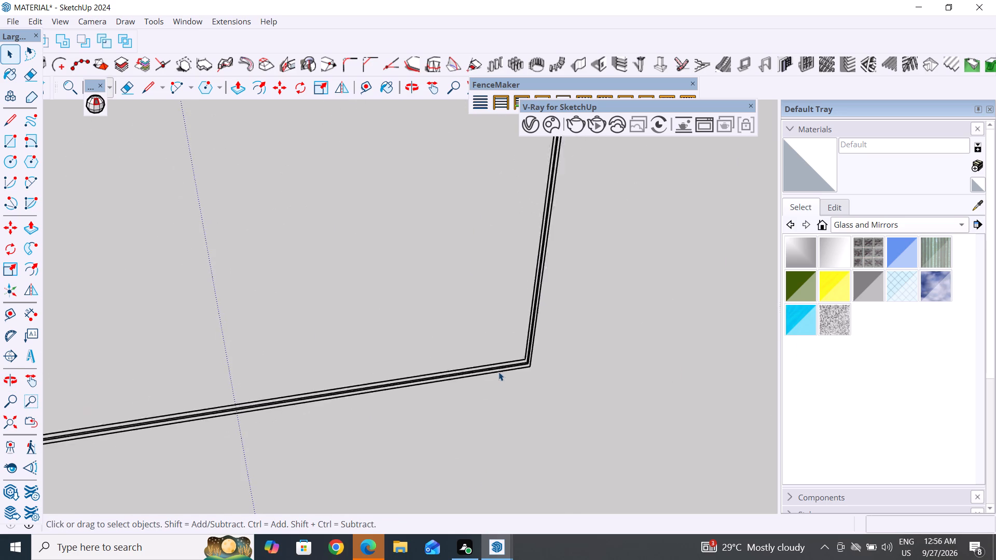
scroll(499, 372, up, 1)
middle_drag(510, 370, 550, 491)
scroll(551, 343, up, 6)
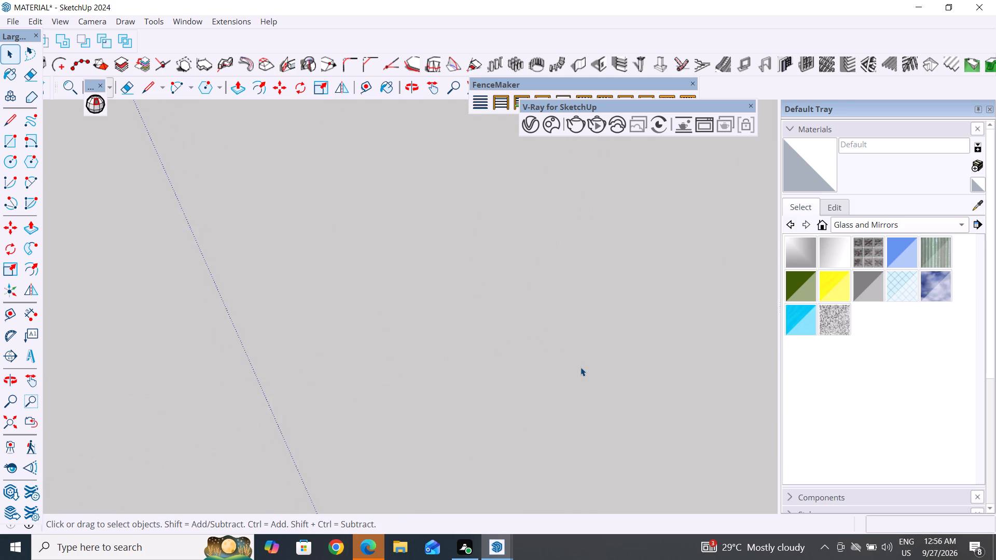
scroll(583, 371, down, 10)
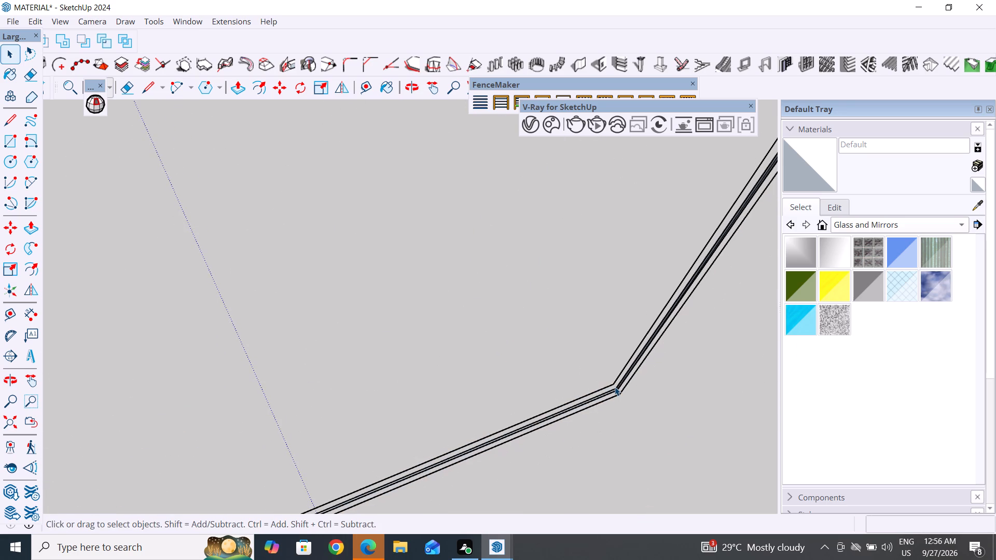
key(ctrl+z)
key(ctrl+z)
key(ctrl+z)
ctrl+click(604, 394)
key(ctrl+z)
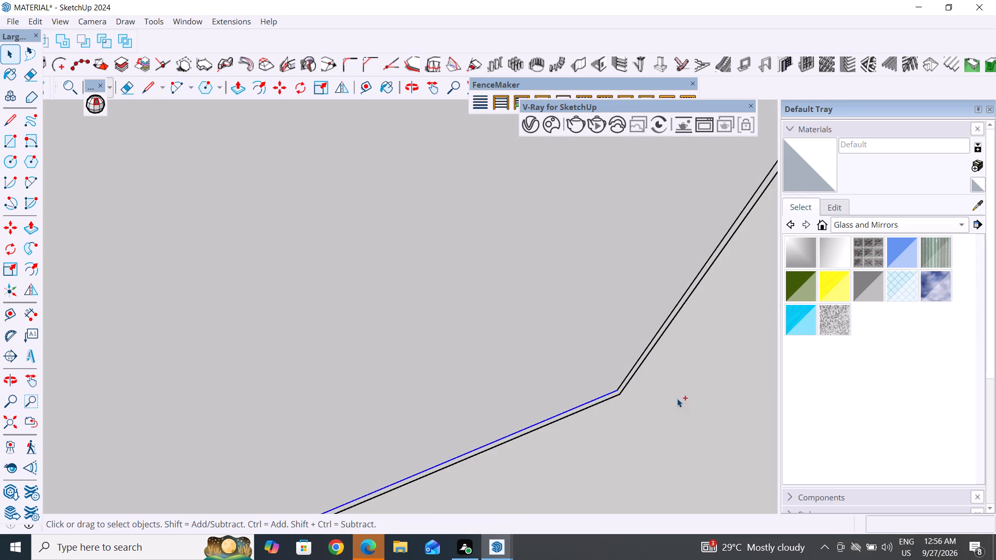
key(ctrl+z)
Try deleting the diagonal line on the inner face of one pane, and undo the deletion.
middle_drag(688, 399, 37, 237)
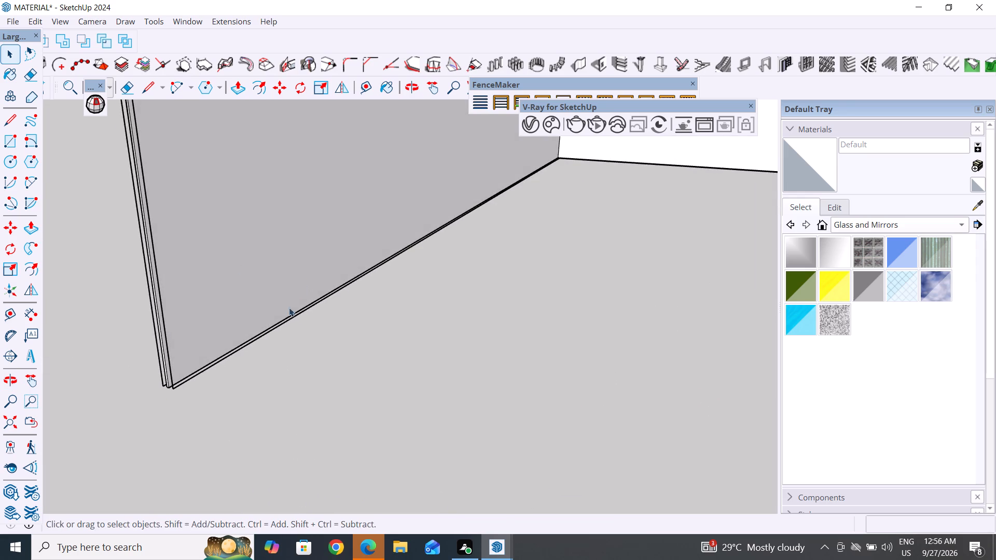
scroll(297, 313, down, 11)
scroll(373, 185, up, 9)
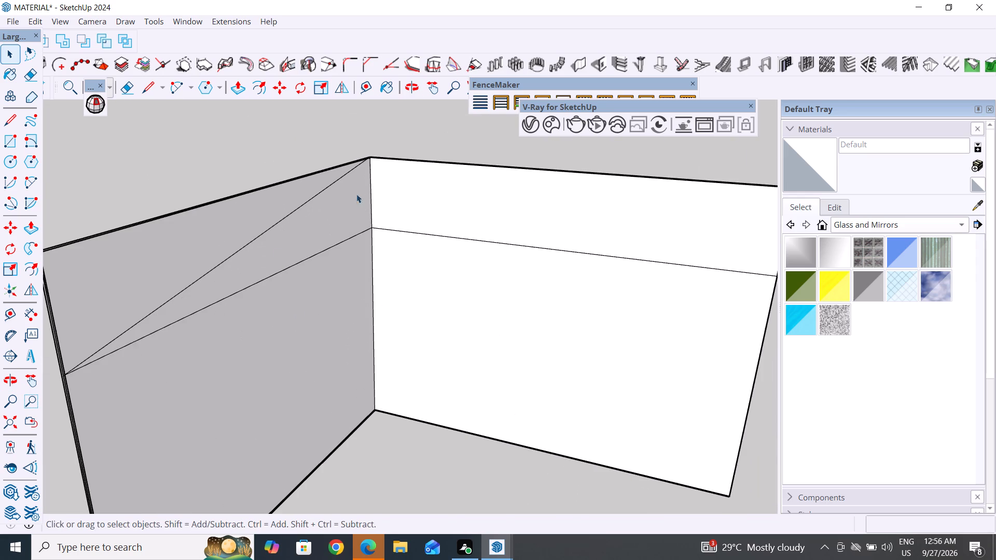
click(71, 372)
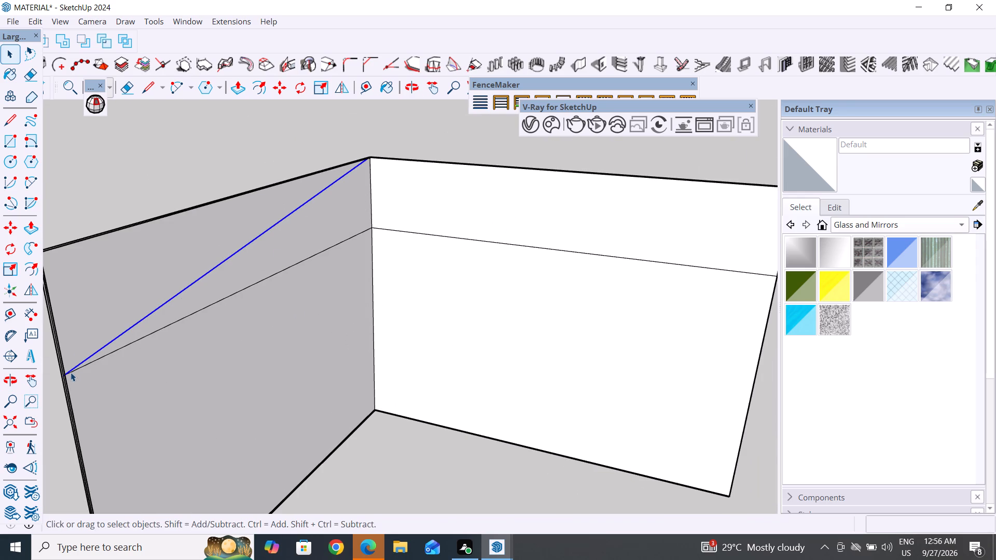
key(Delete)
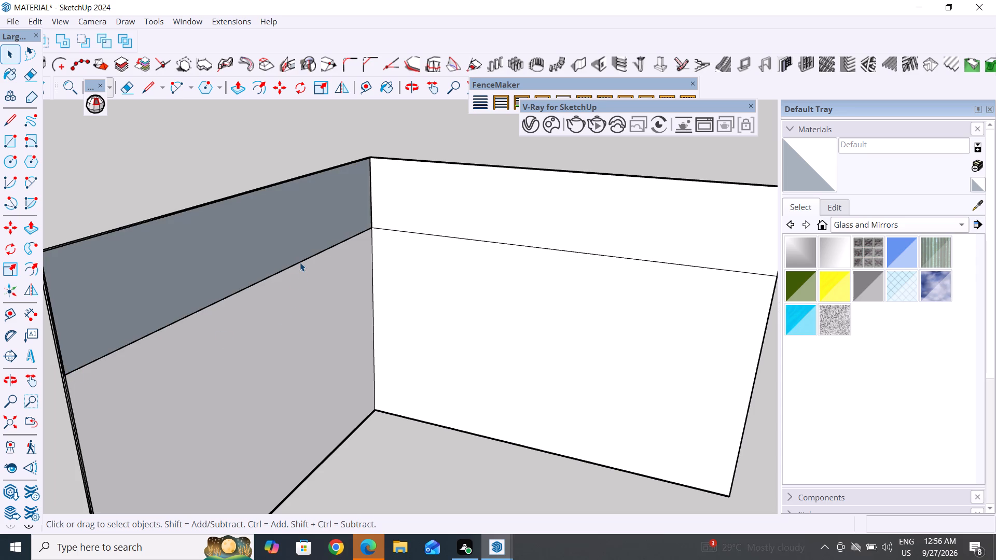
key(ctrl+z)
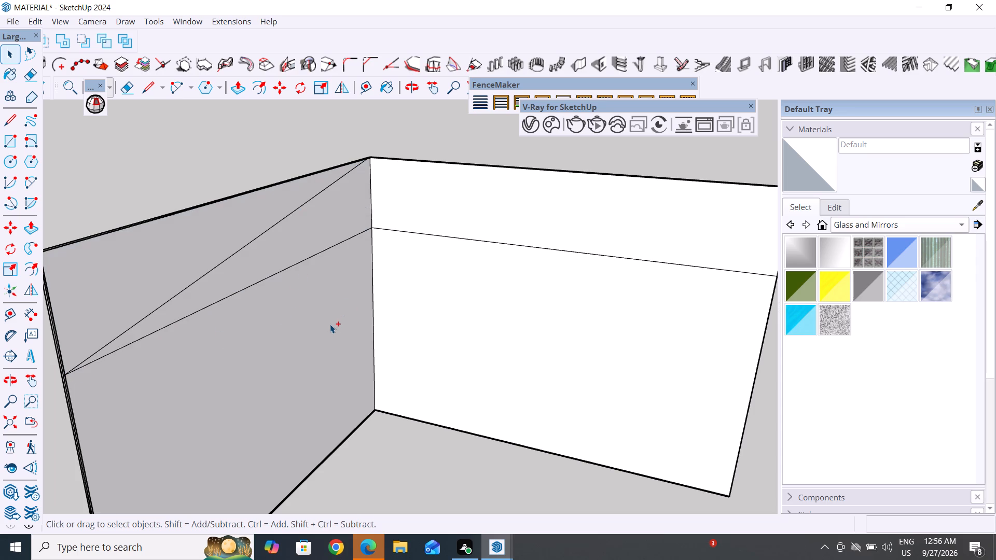
Undo the construction of both glass panes, back to the bare corner window frame.
key(ctrl+z)
key(ctrl+z)
key(ctrl+z)
key(ctrl+z)
key(ctrl+z)
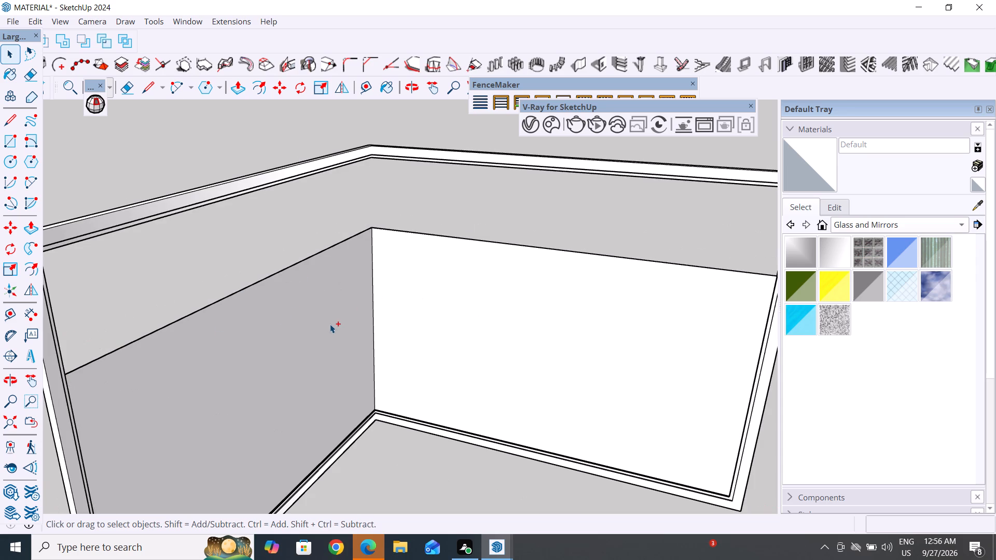
key(ctrl+z)
scroll(421, 284, down, 7)
middle_drag(428, 415, 919, 449)
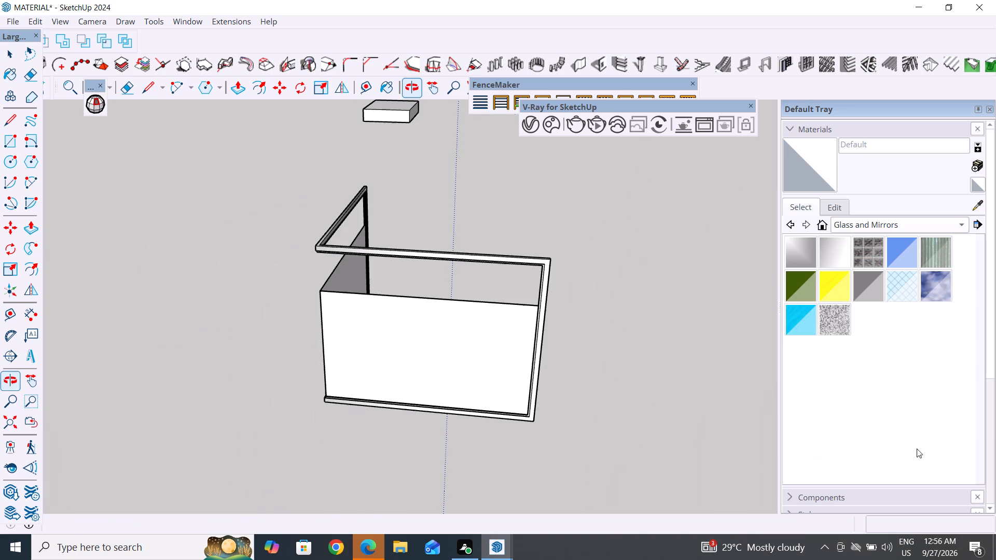
key(ctrl+z)
middle_drag(380, 416, 685, 417)
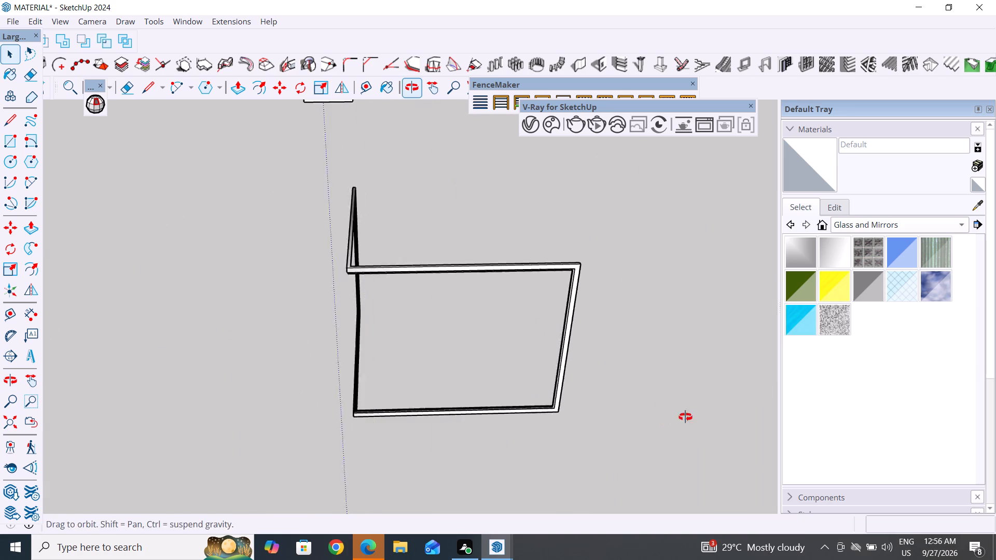
middle_drag(685, 417, 693, 413)
scroll(440, 358, down, 12)
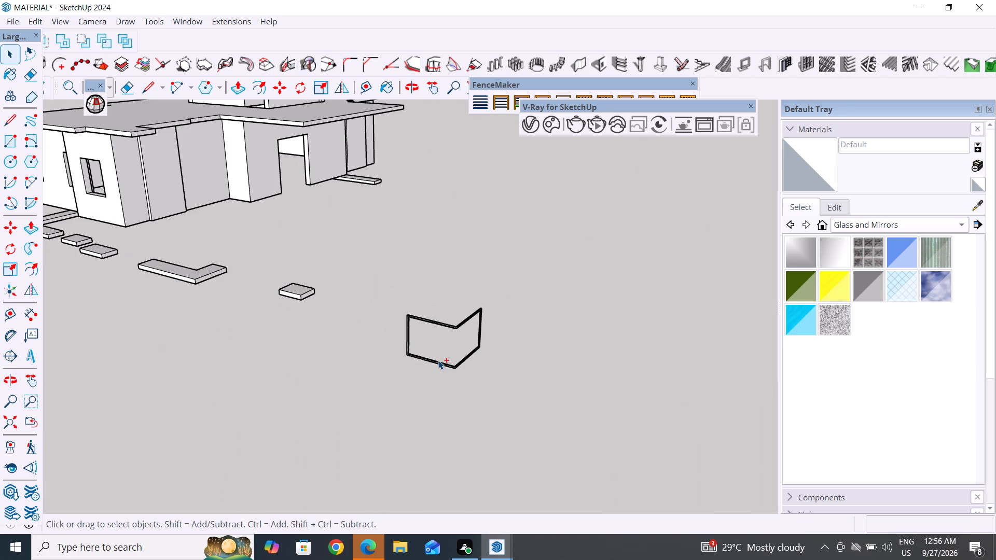
key(ctrl+z)
key(ctrl+z)
key(ctrl+z)
Save the model.
key(ctrl+s)
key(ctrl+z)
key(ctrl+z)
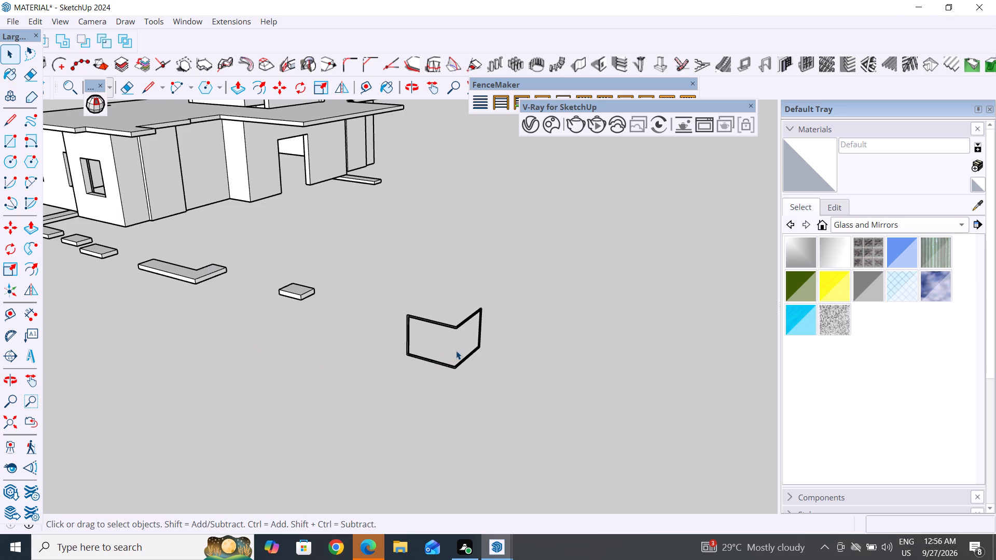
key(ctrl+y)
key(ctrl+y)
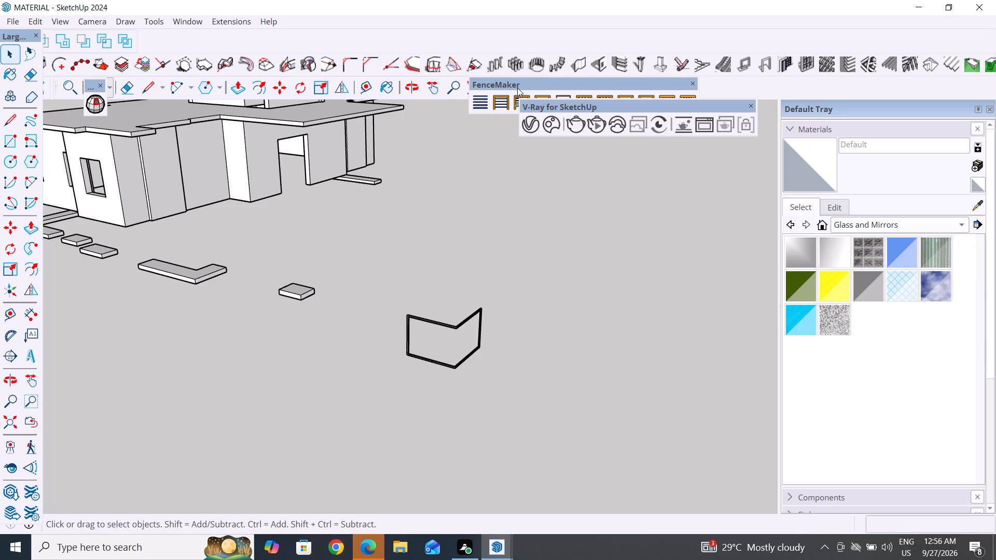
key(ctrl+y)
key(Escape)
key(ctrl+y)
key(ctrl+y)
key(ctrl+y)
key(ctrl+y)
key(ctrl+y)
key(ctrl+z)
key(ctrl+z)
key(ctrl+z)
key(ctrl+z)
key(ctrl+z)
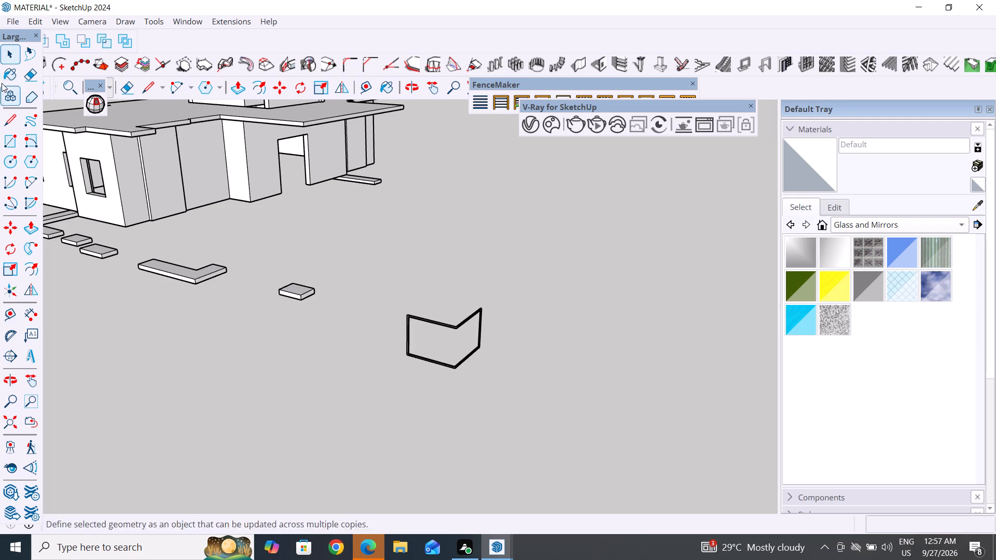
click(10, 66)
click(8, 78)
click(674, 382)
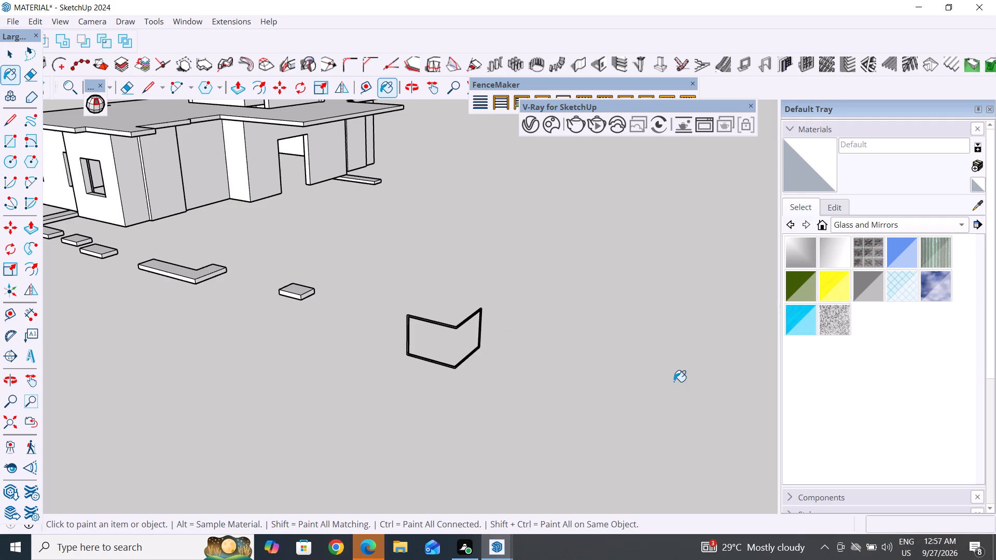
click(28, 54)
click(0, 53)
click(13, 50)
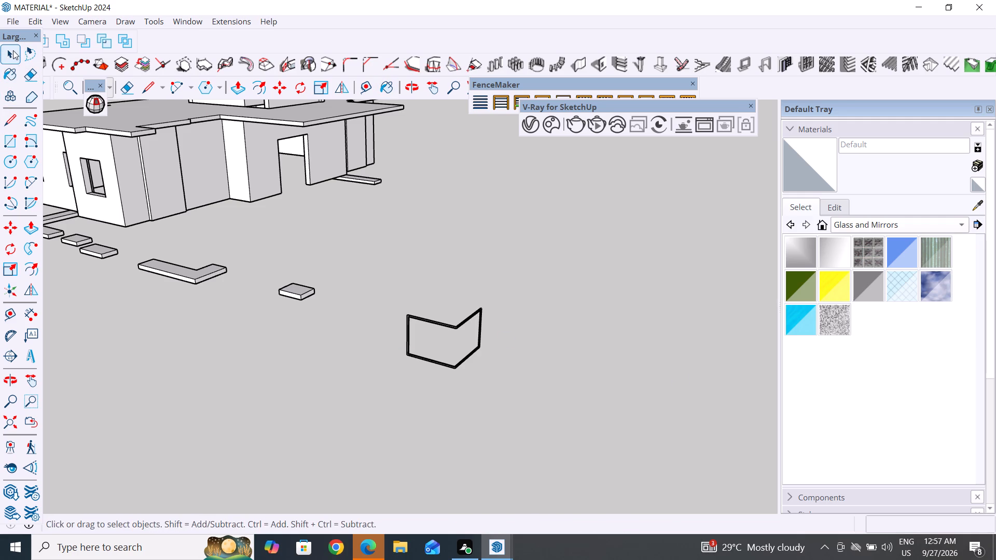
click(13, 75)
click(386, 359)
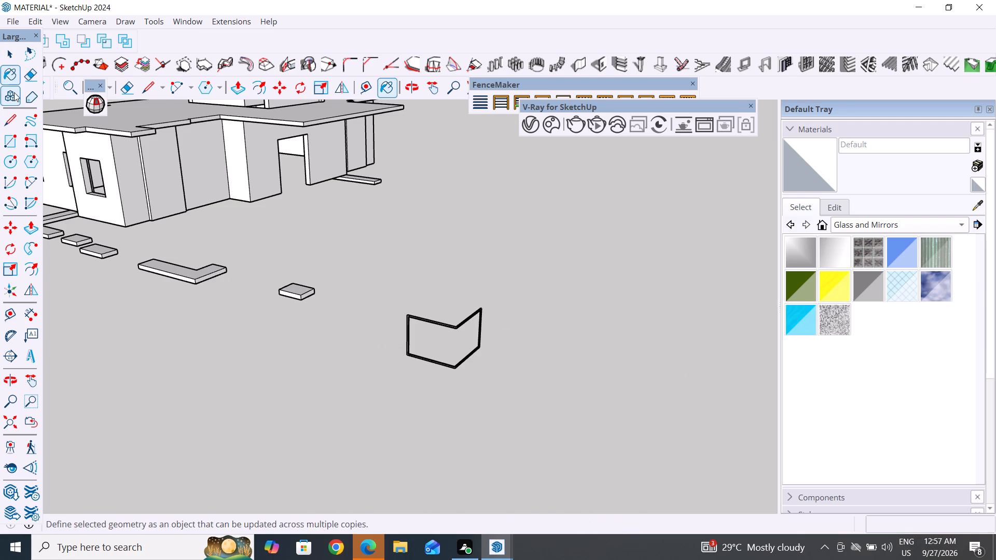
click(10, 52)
Unhide all hidden objects so the whole house surrounds the corner window frame again.
scroll(495, 393, up, 11)
middle_drag(483, 389, 450, 440)
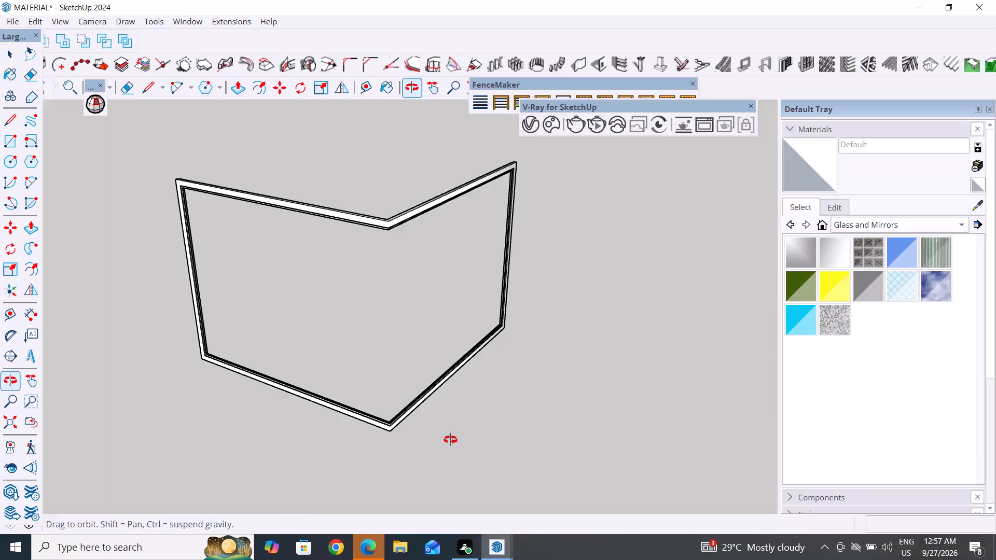
middle_drag(450, 440, 420, 492)
scroll(482, 321, up, 16)
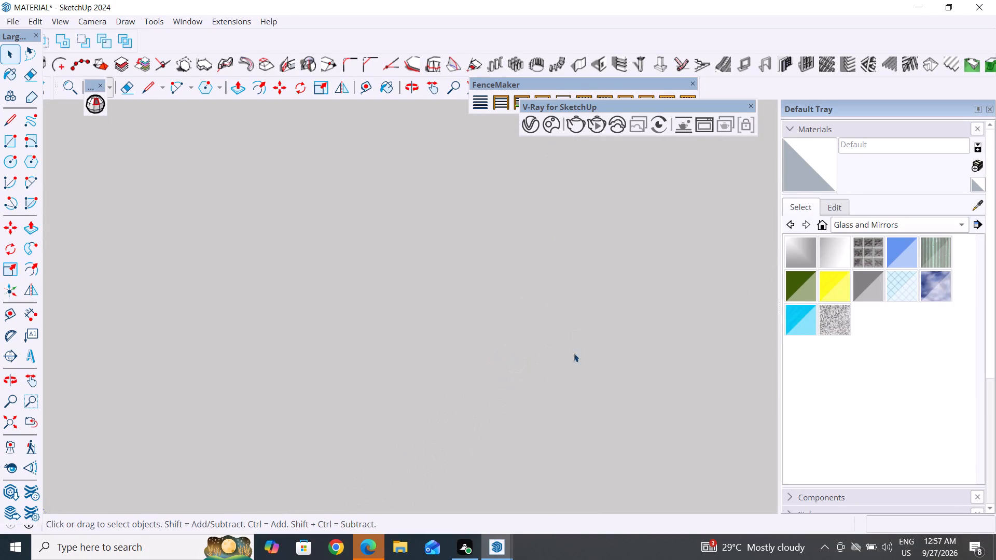
scroll(503, 350, down, 5)
scroll(551, 363, up, 14)
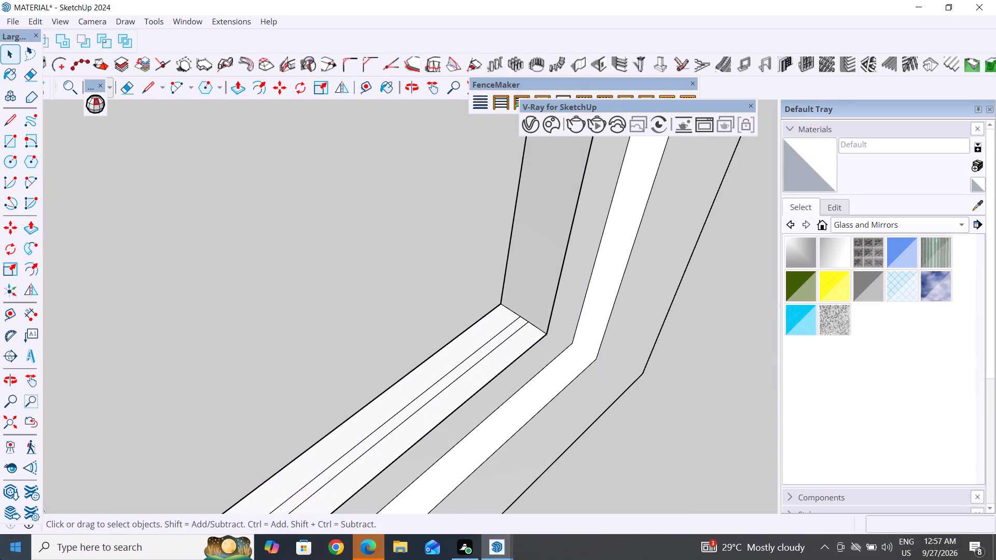
click(10, 21)
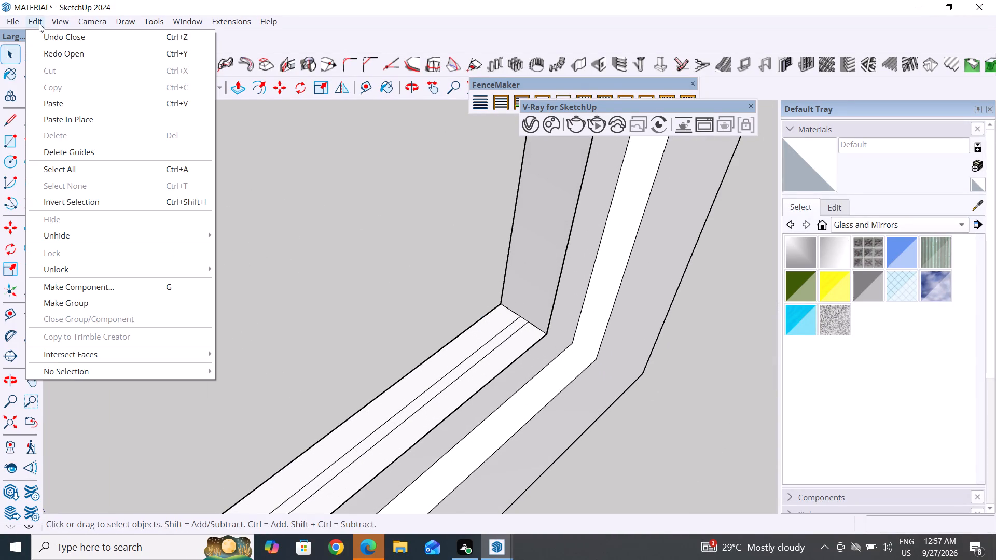
click(60, 231)
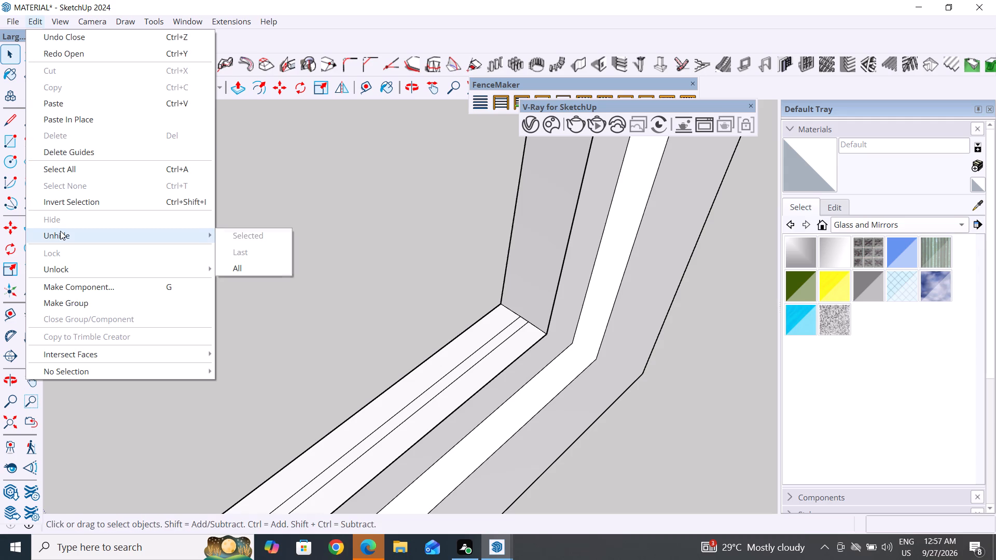
click(241, 267)
Examine how the corner window frame sits in the house's wall opening, opening and closing its group.
scroll(273, 211, down, 14)
scroll(296, 252, down, 13)
middle_drag(357, 276, 183, 337)
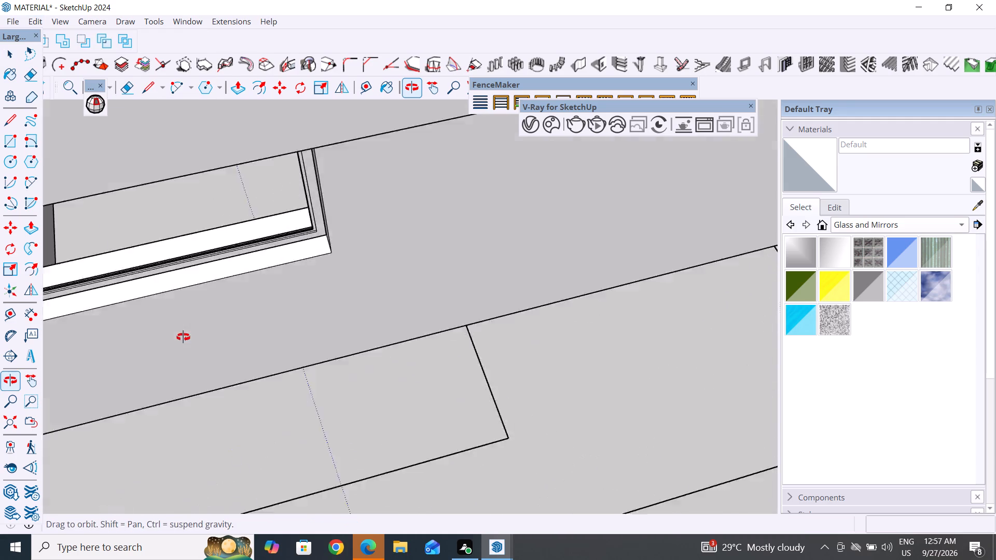
middle_drag(183, 337, 142, 304)
scroll(372, 237, down, 13)
middle_drag(269, 260, 538, 165)
middle_drag(234, 273, 325, 137)
scroll(317, 144, up, 11)
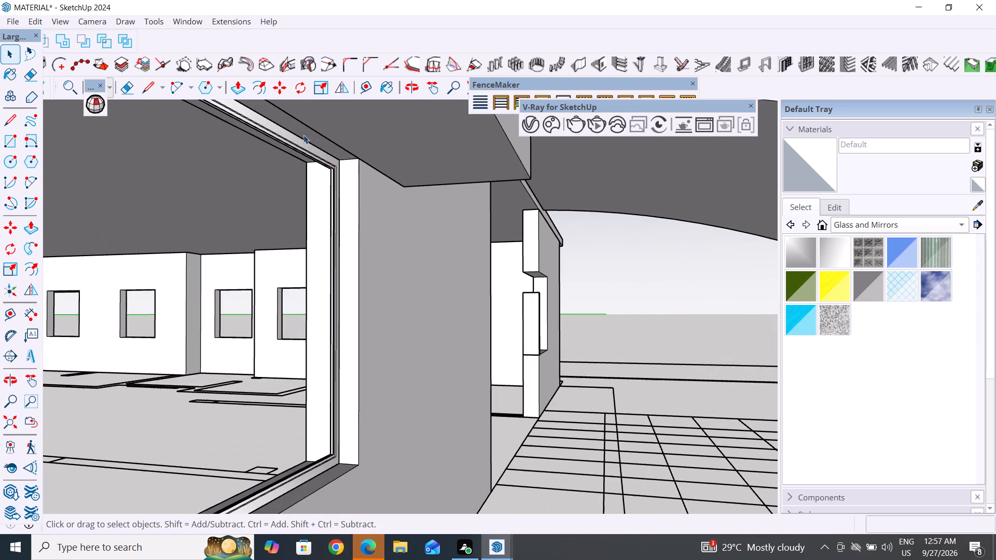
scroll(334, 199, up, 10)
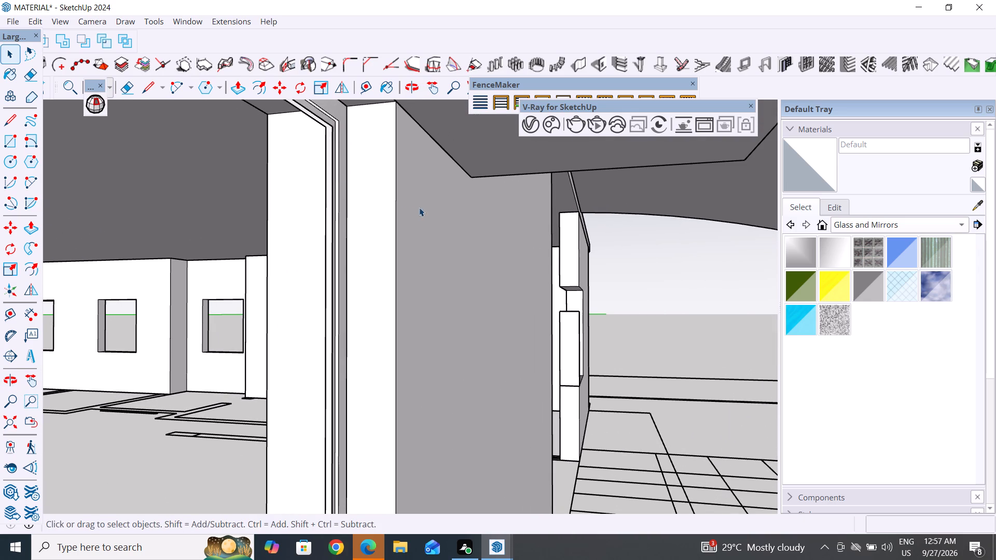
middle_drag(416, 215, 316, 286)
double_click(325, 285)
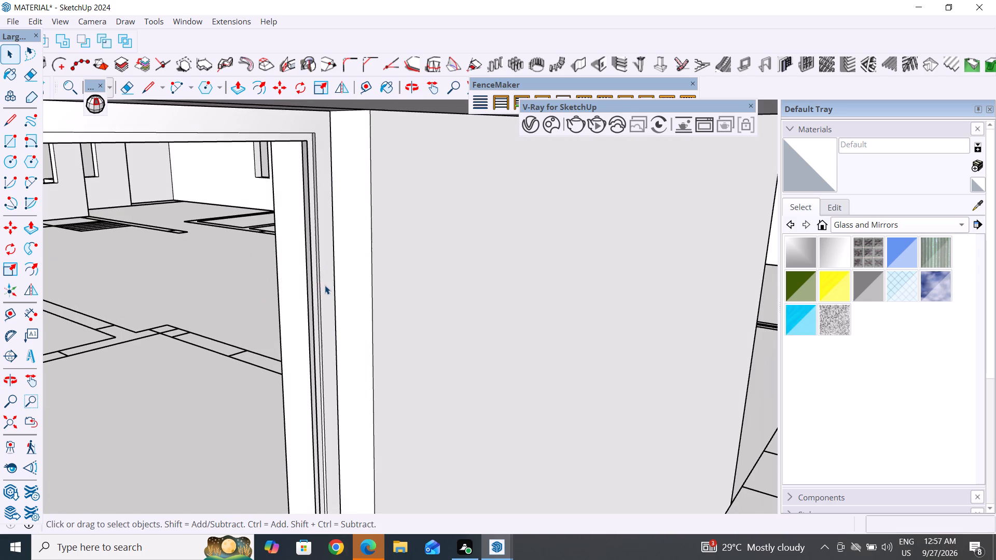
click(157, 256)
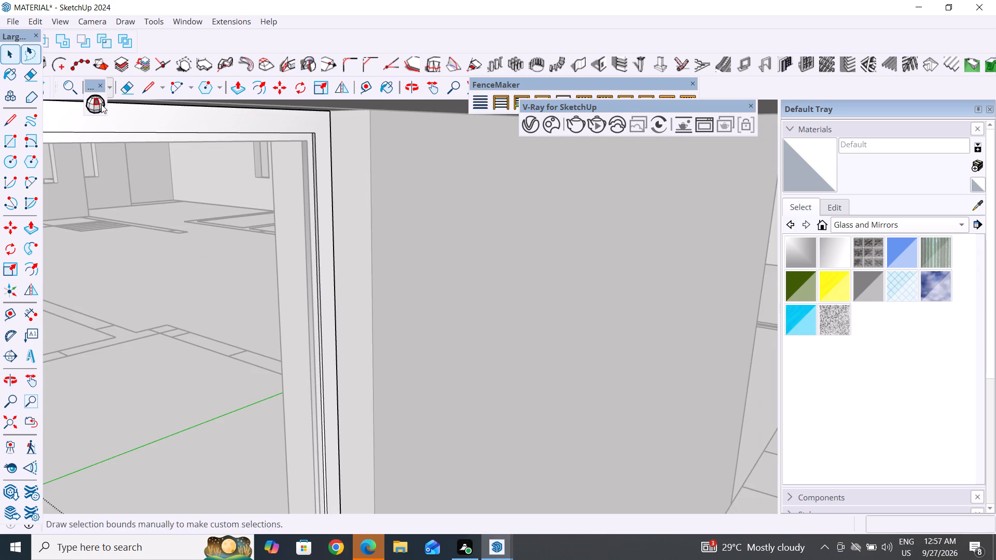
scroll(388, 311, down, 20)
scroll(388, 311, down, 4)
click(582, 465)
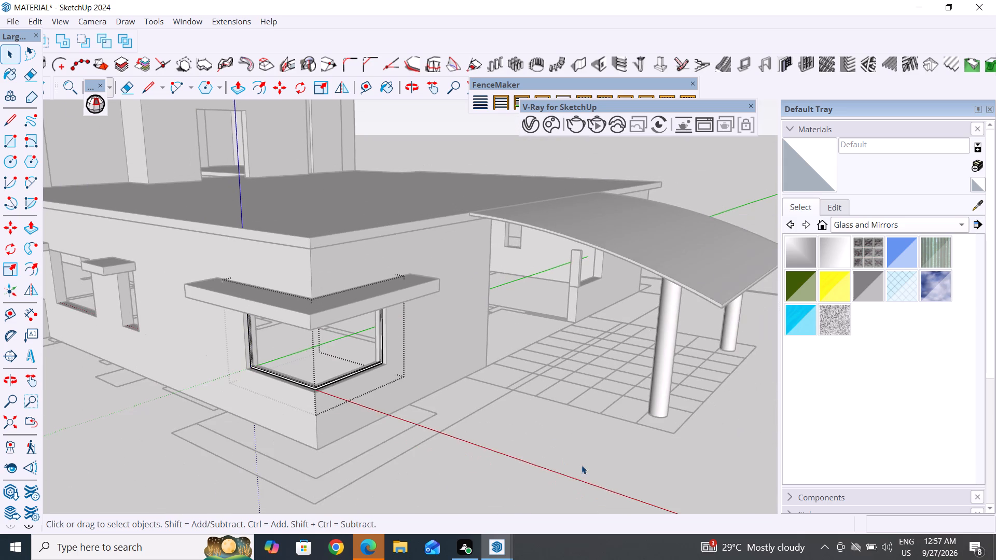
Hide the house walls, the L-shaped ledge above the corner window, the roof slab and the curved canopy roof.
click(447, 352)
right_click(447, 352)
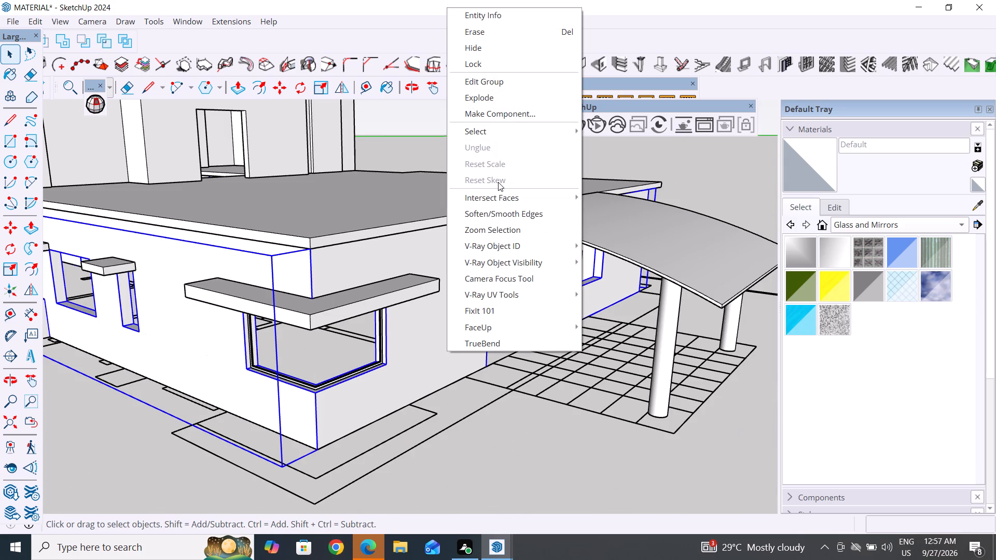
click(488, 50)
click(326, 313)
right_click(326, 313)
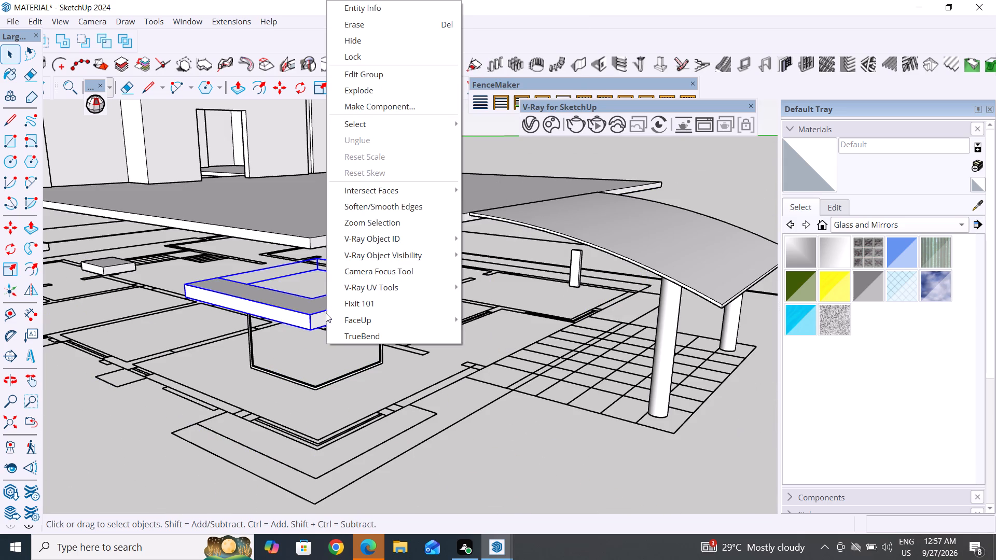
click(365, 44)
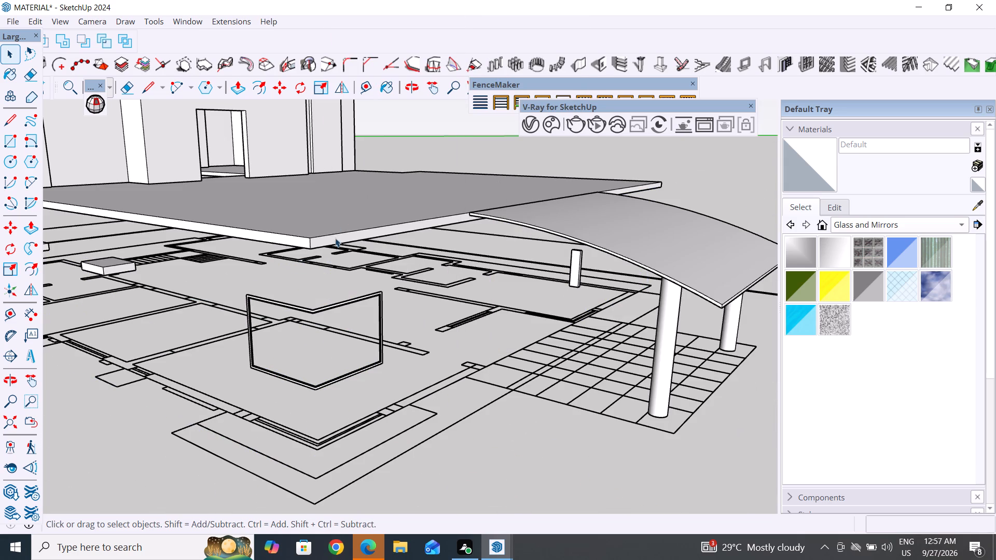
click(335, 242)
right_click(335, 242)
click(375, 42)
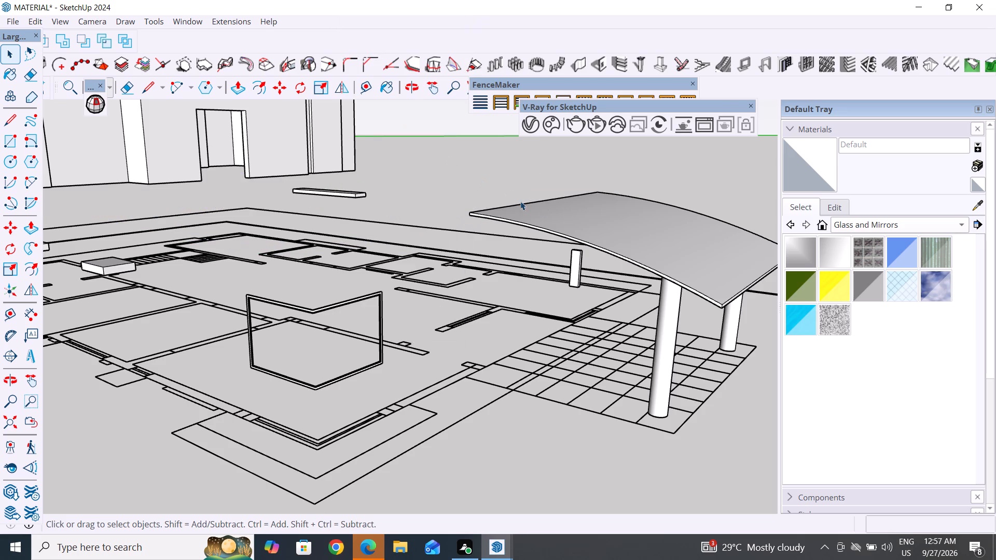
click(597, 236)
right_click(597, 236)
click(626, 46)
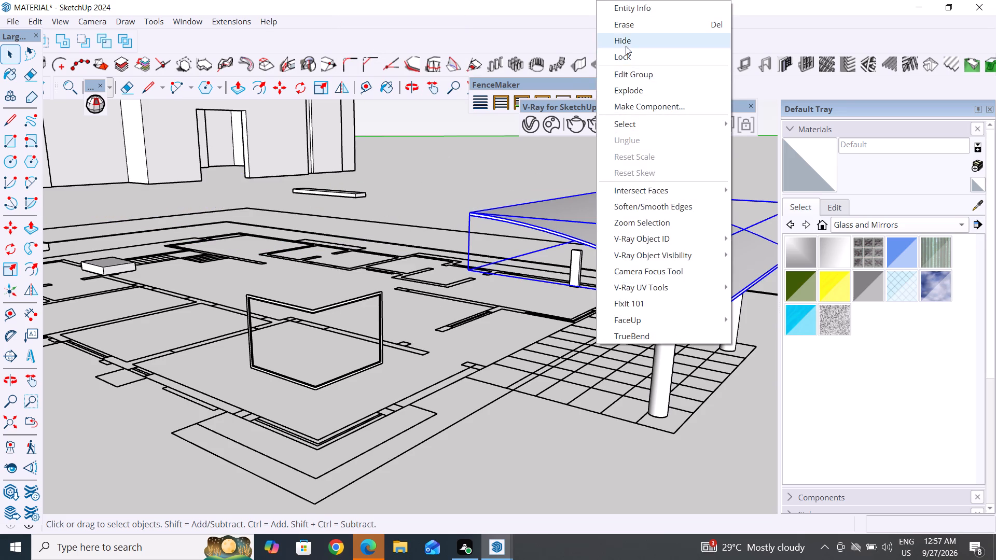
scroll(353, 400, up, 5)
middle_drag(422, 375, 382, 466)
scroll(372, 444, up, 7)
scroll(360, 334, down, 6)
middle_drag(370, 378, 343, 476)
scroll(351, 402, up, 3)
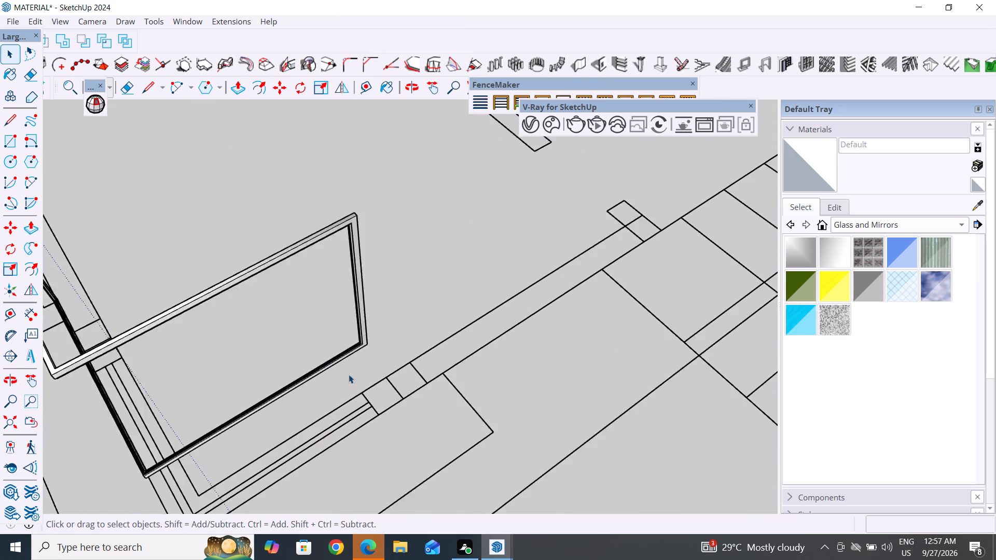
Explode the corner window frame's group at its lower corner into loose geometry.
scroll(349, 374, up, 14)
middle_drag(386, 395, 352, 411)
scroll(371, 347, down, 20)
scroll(371, 347, down, 11)
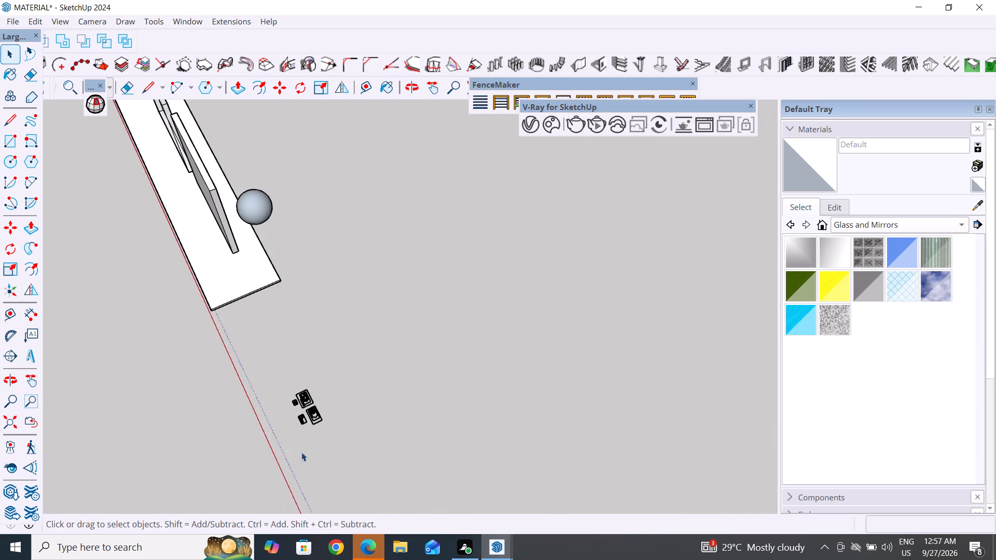
middle_drag(292, 466, 428, 391)
scroll(359, 456, up, 14)
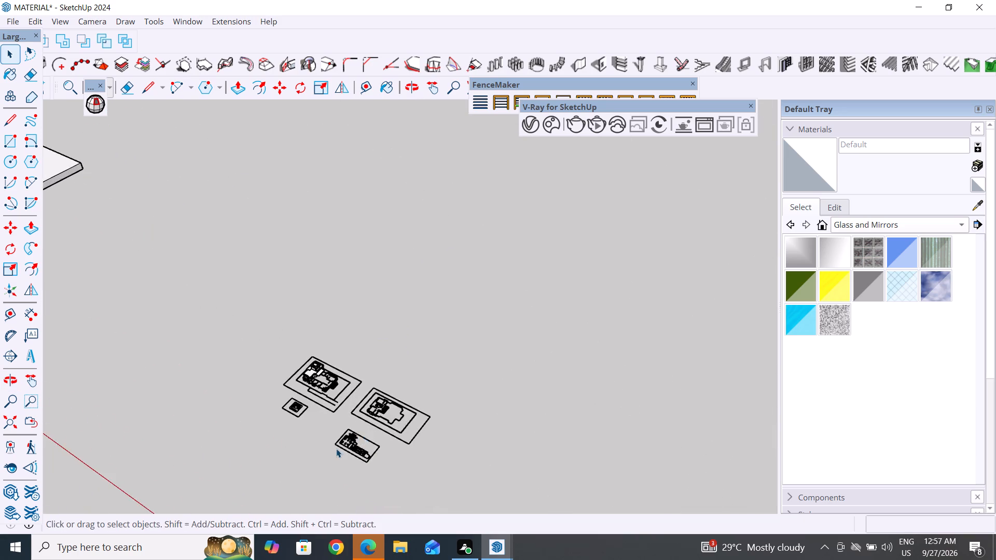
scroll(336, 449, up, 12)
middle_drag(347, 446, 487, 416)
scroll(313, 304, up, 2)
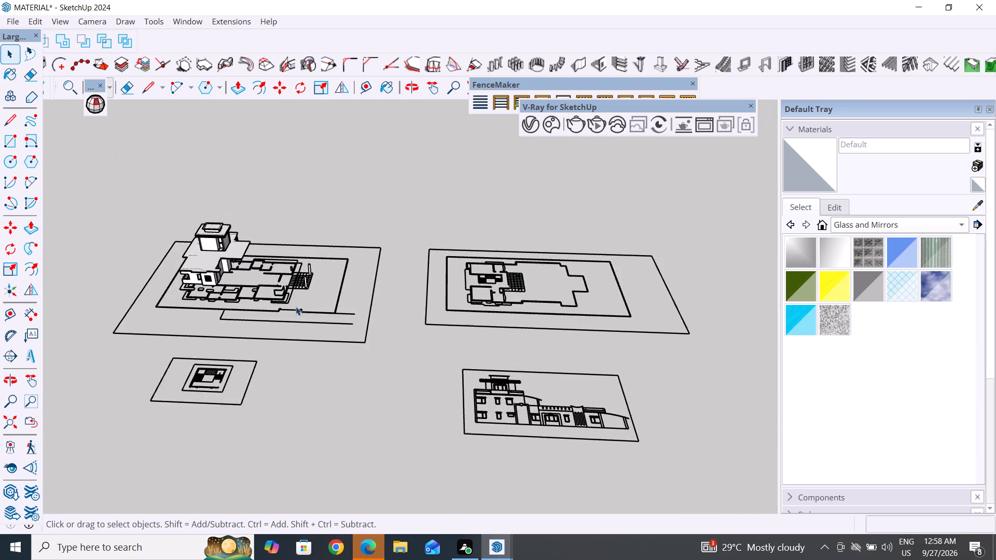
scroll(296, 306, up, 20)
scroll(296, 306, up, 10)
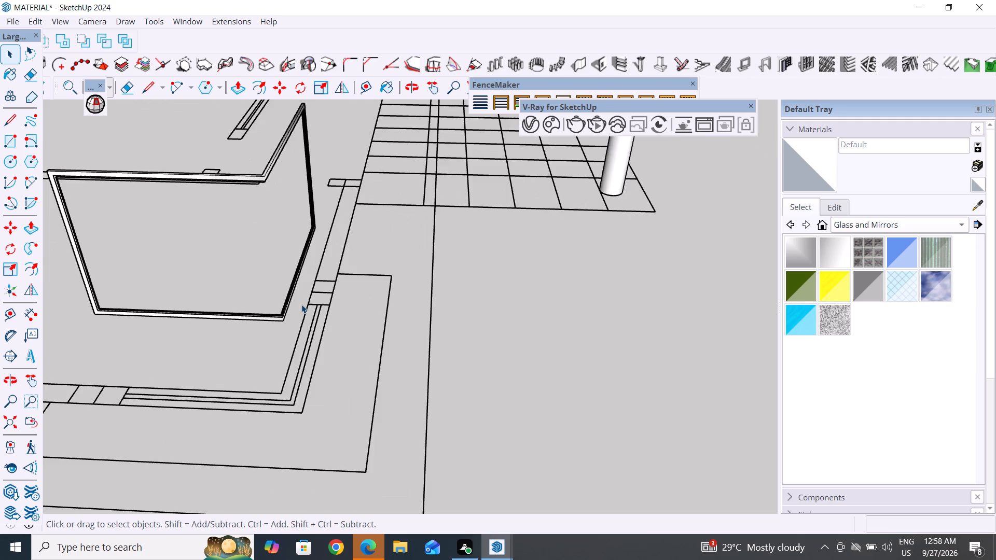
scroll(301, 304, up, 5)
scroll(324, 227, up, 5)
middle_drag(348, 186, 318, 196)
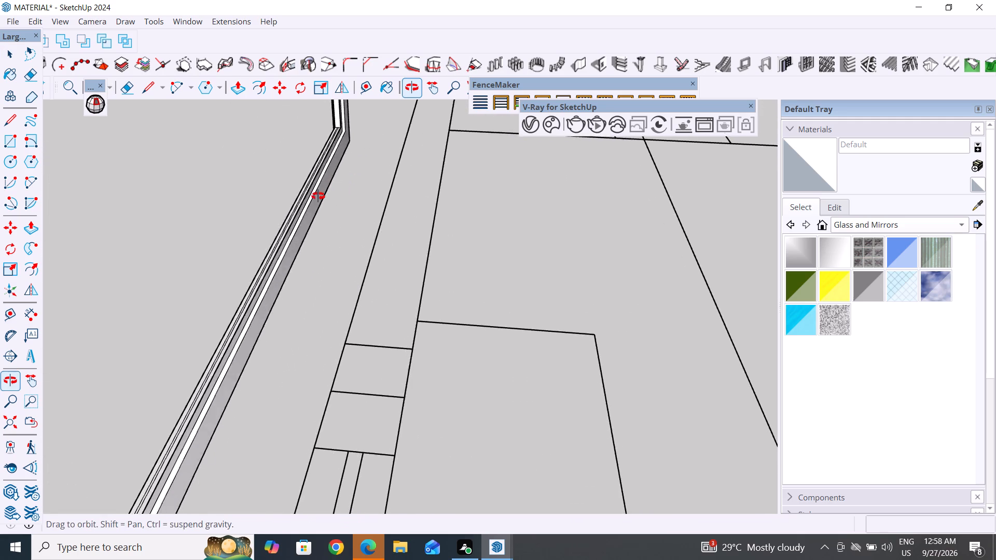
middle_drag(318, 196, 298, 203)
scroll(375, 121, up, 6)
scroll(375, 116, down, 4)
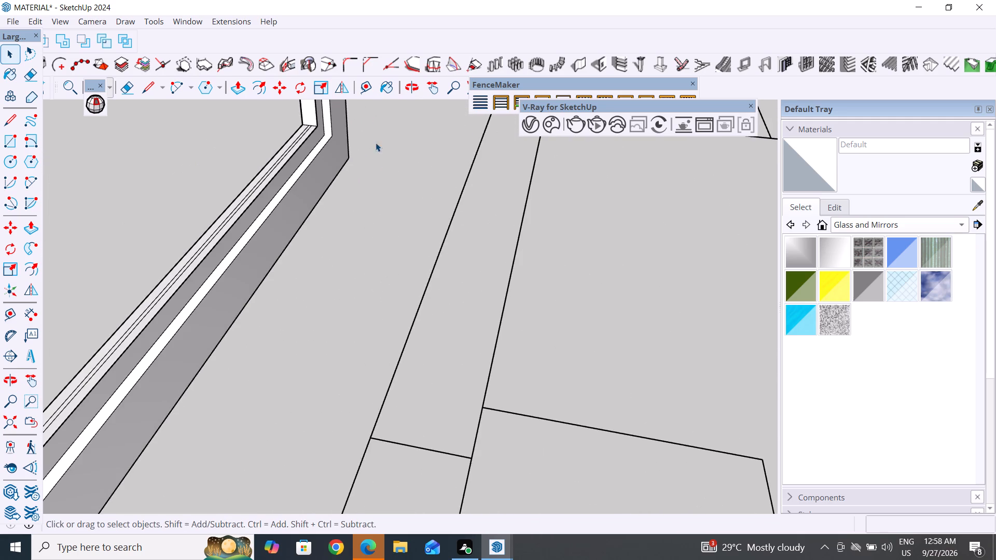
middle_drag(369, 166, 298, 202)
scroll(300, 319, down, 8)
scroll(302, 268, up, 6)
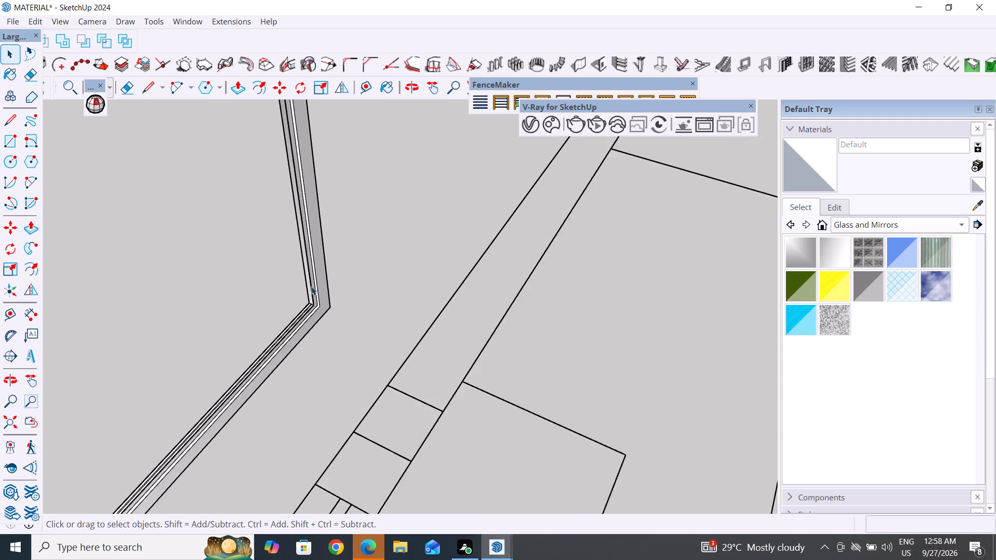
scroll(311, 286, up, 20)
scroll(311, 286, up, 5)
click(310, 320)
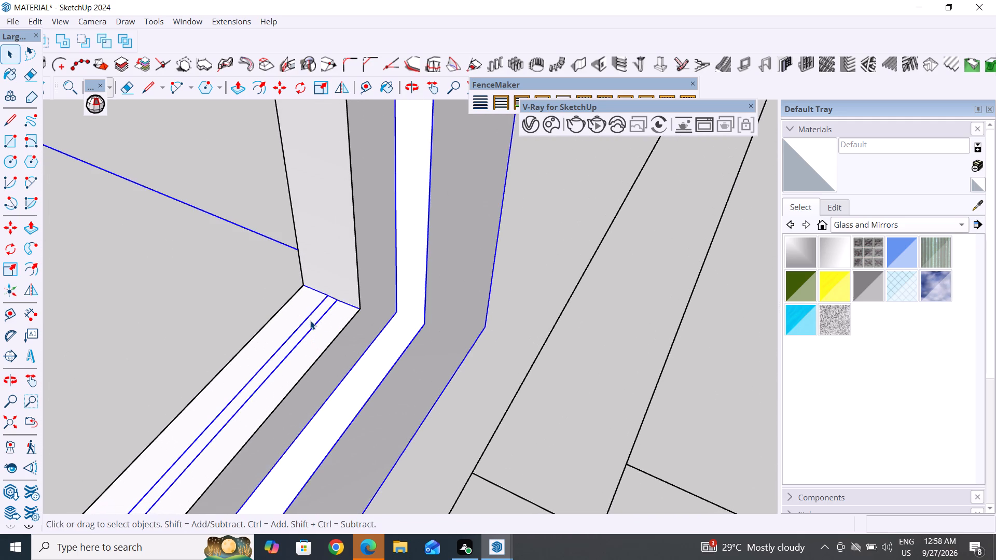
click(310, 320)
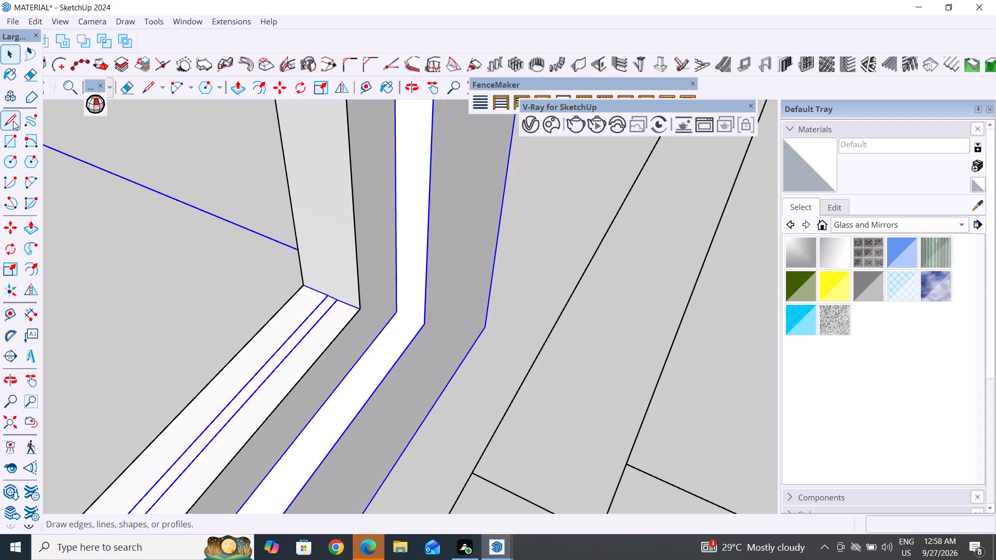
click(133, 278)
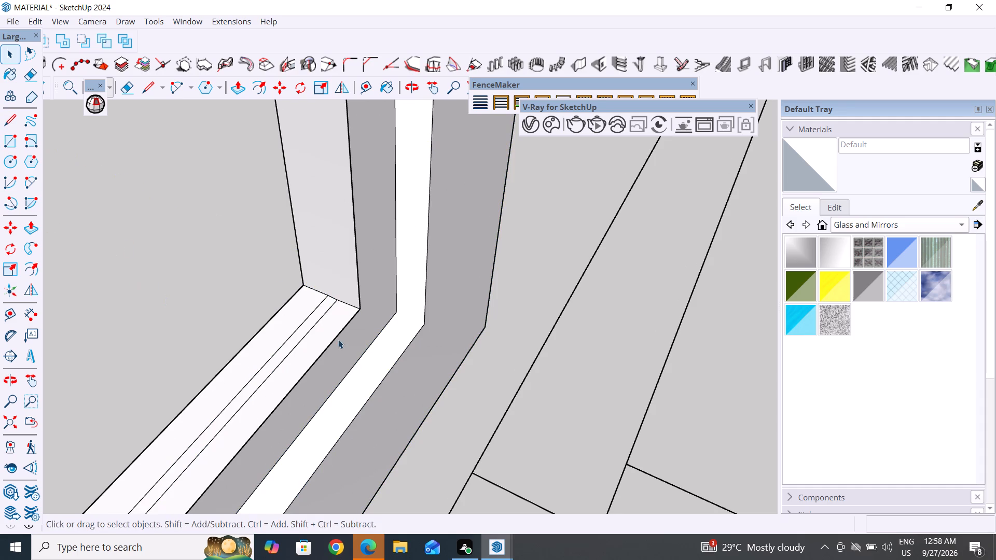
click(327, 332)
right_click(327, 332)
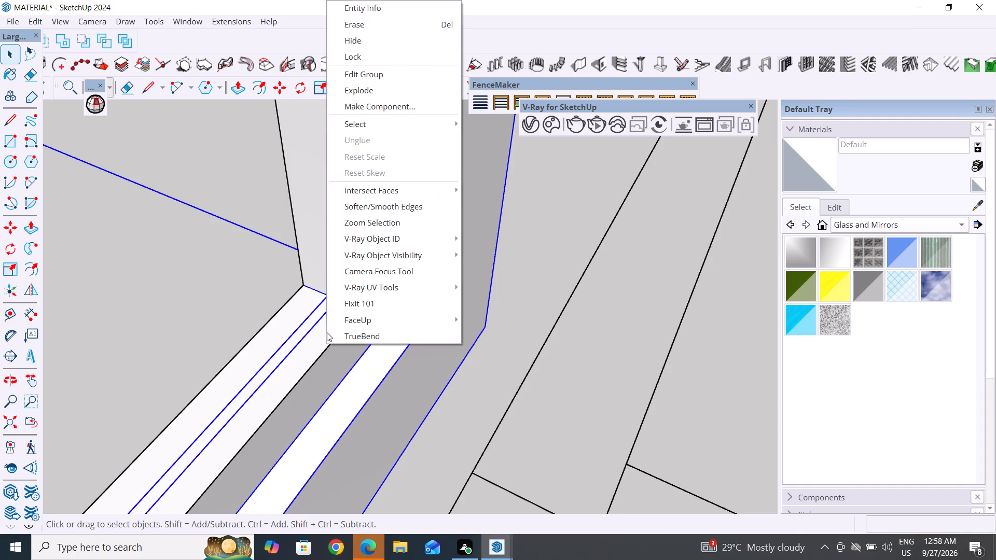
click(391, 92)
click(555, 410)
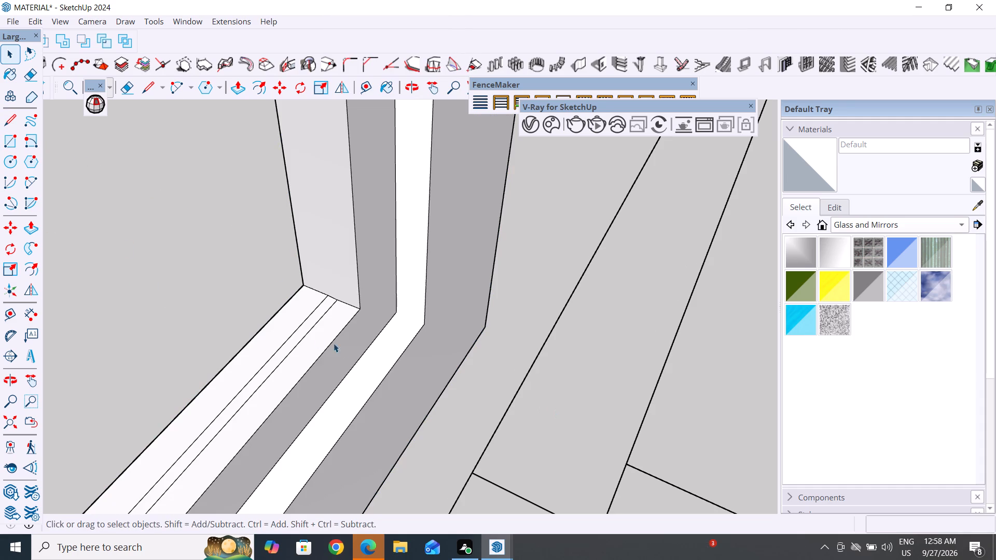
Push/Pull the narrow middle strip of the frame's bottom rail up to the top rail, about 3' 8 7/16".
click(312, 326)
click(319, 313)
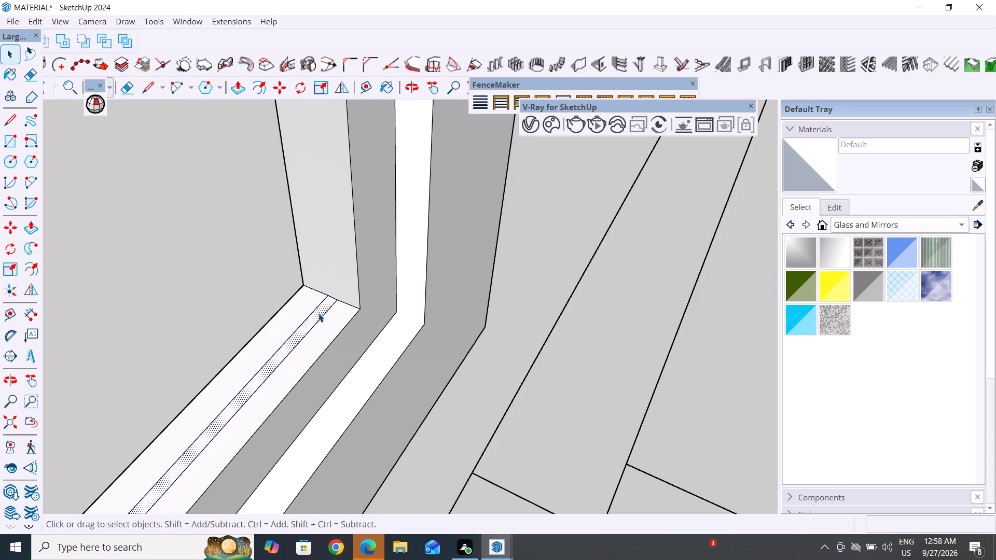
scroll(473, 354, down, 6)
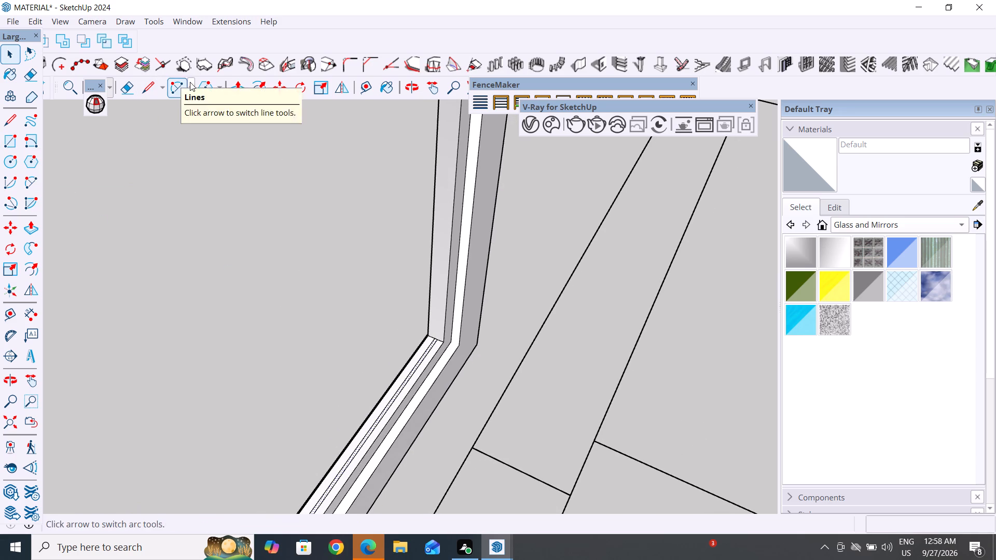
click(240, 90)
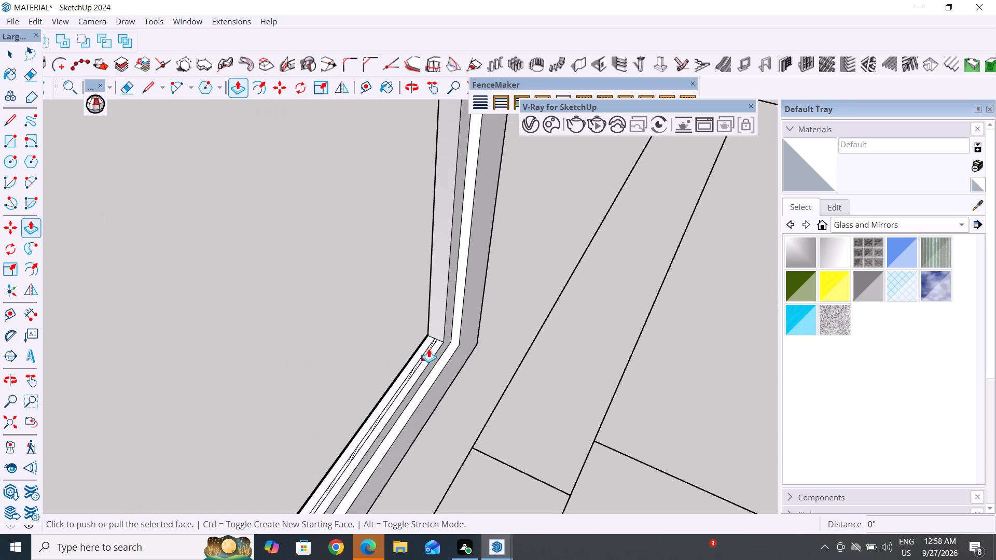
scroll(430, 346, up, 11)
click(445, 333)
scroll(467, 476, down, 1)
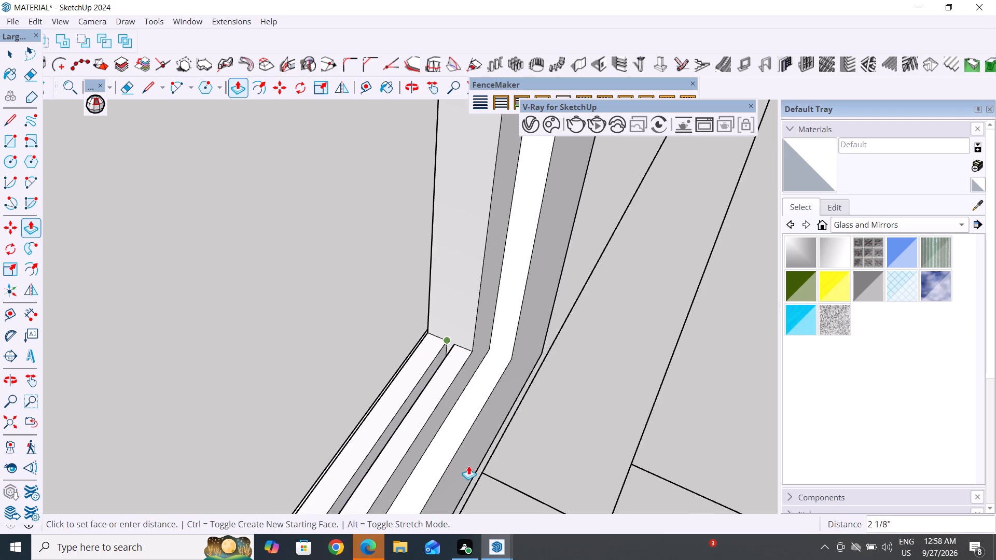
scroll(447, 239, down, 20)
scroll(447, 239, down, 12)
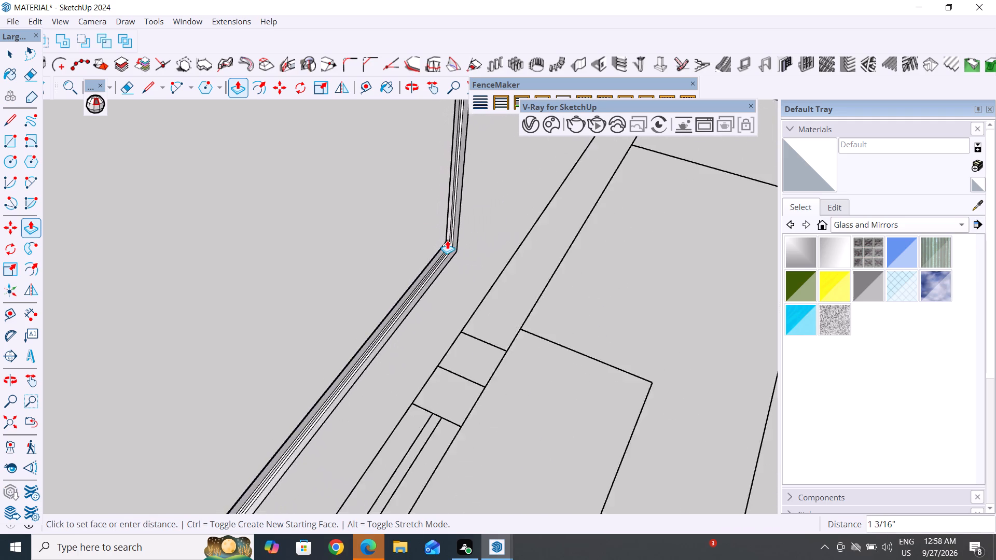
scroll(447, 240, down, 5)
middle_drag(447, 240, 290, 121)
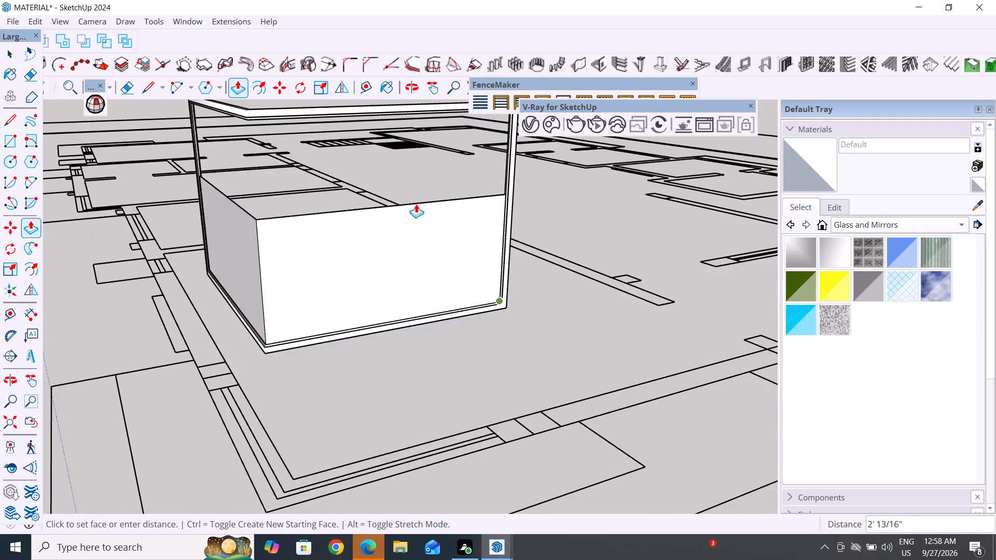
scroll(416, 216, down, 3)
scroll(451, 161, up, 12)
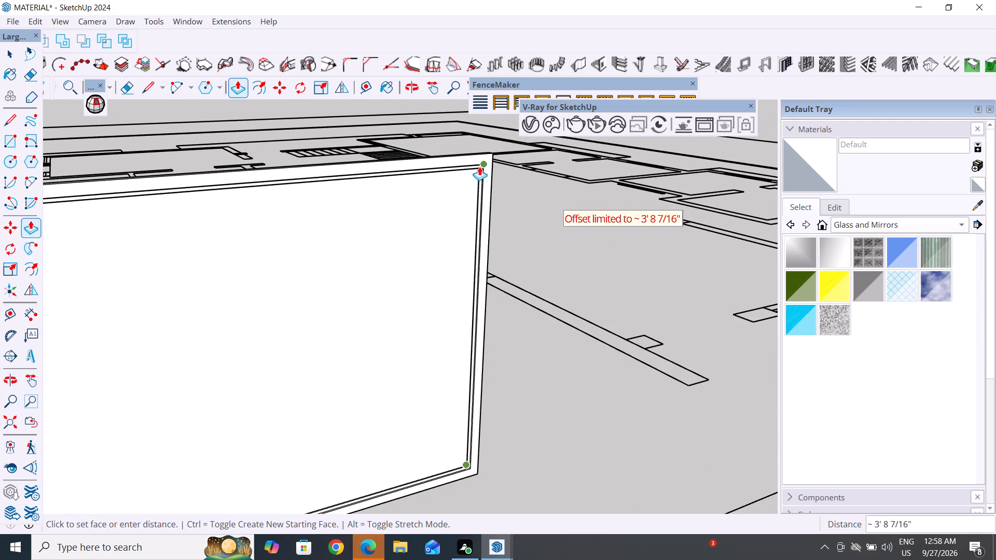
click(479, 166)
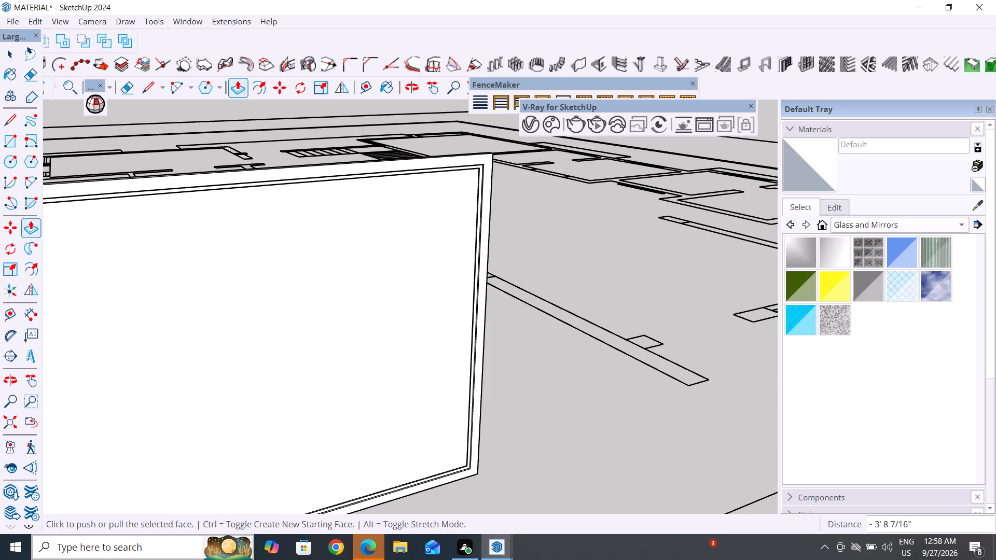
Group the front pane face of the corner window together with its bounding edges.
click(6, 51)
triple_click(283, 277)
right_click(281, 279)
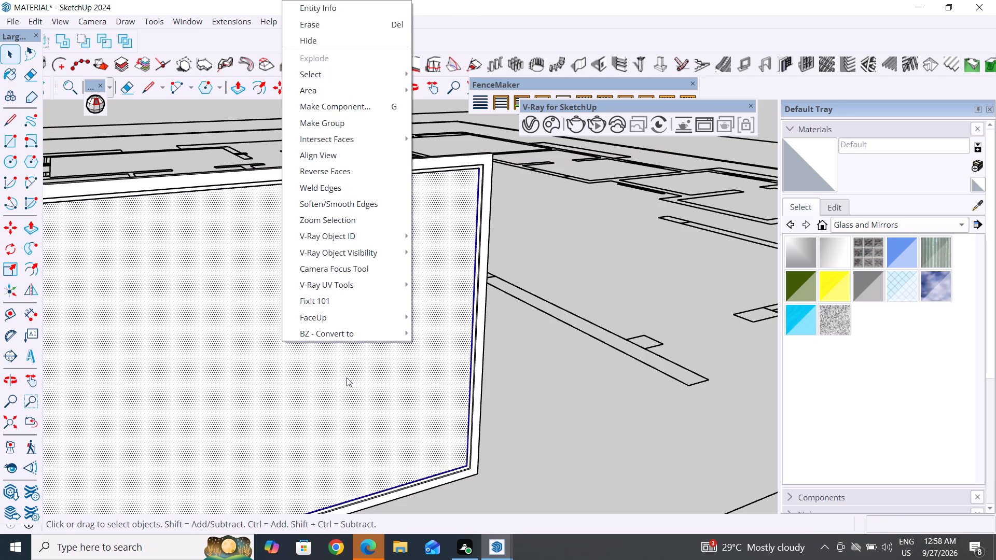
click(337, 128)
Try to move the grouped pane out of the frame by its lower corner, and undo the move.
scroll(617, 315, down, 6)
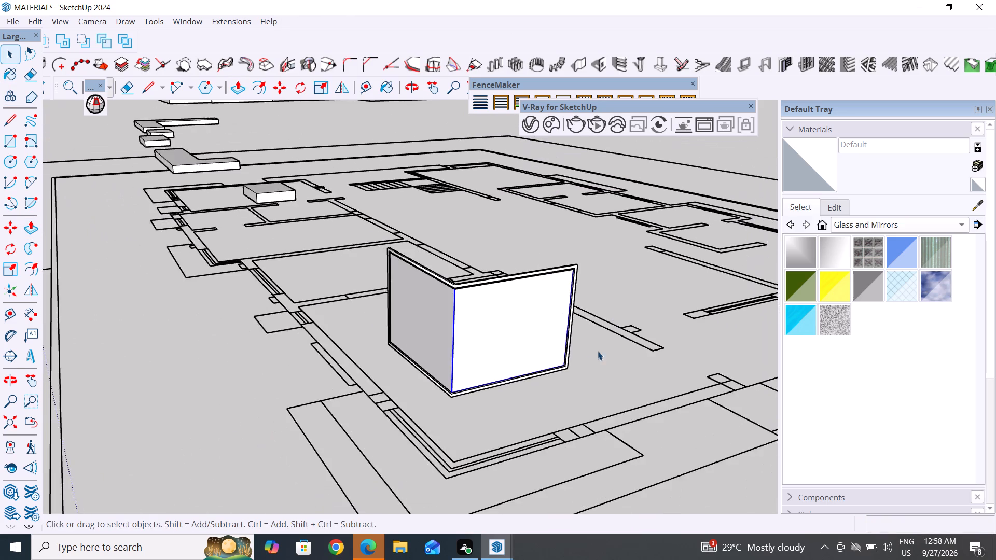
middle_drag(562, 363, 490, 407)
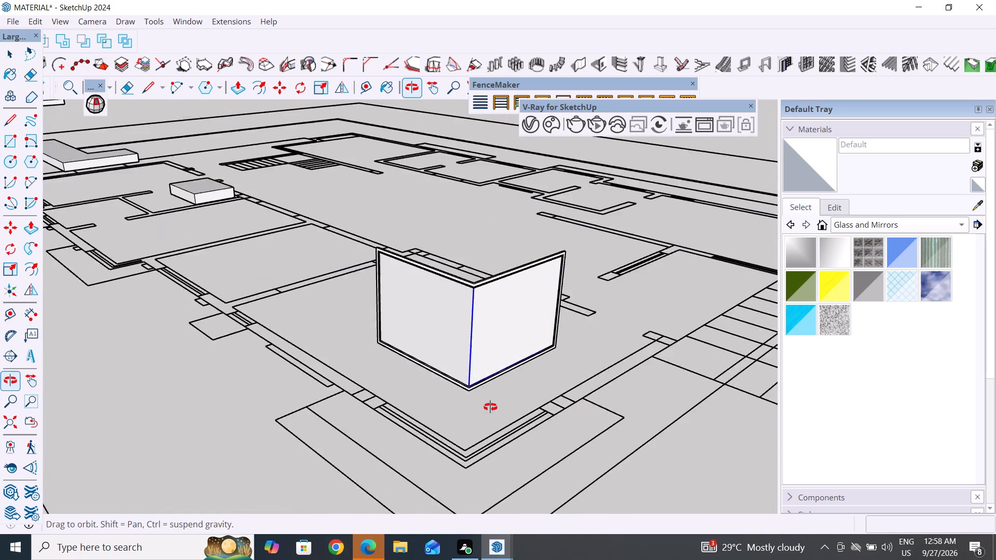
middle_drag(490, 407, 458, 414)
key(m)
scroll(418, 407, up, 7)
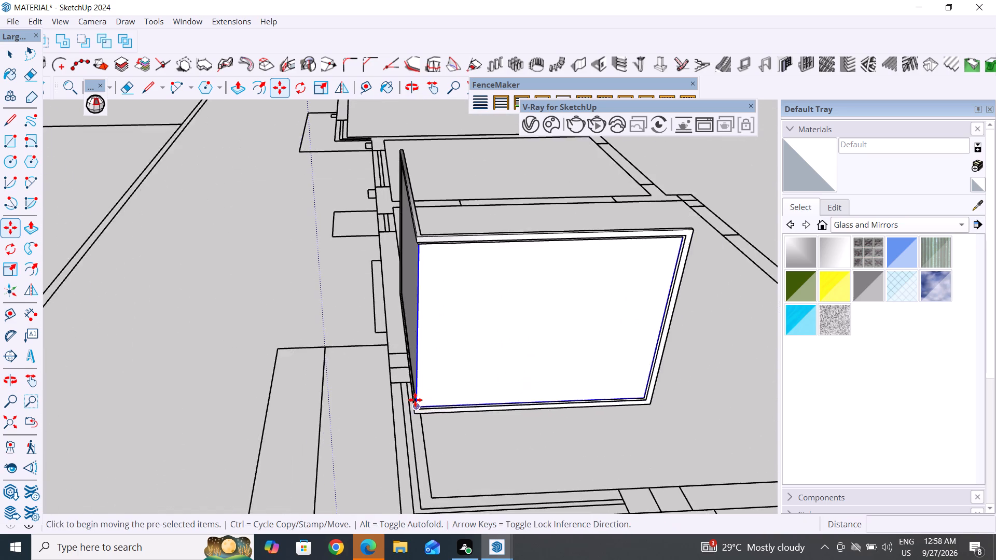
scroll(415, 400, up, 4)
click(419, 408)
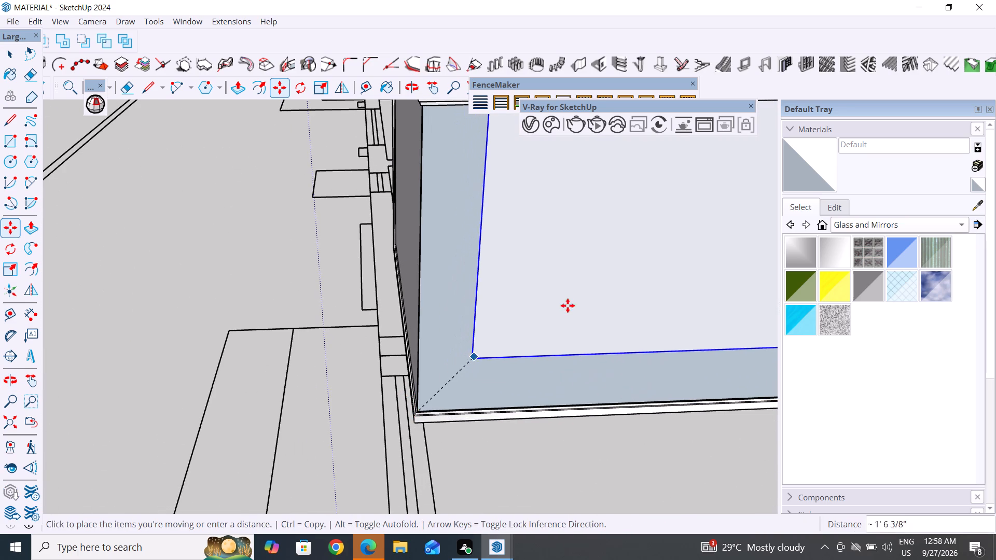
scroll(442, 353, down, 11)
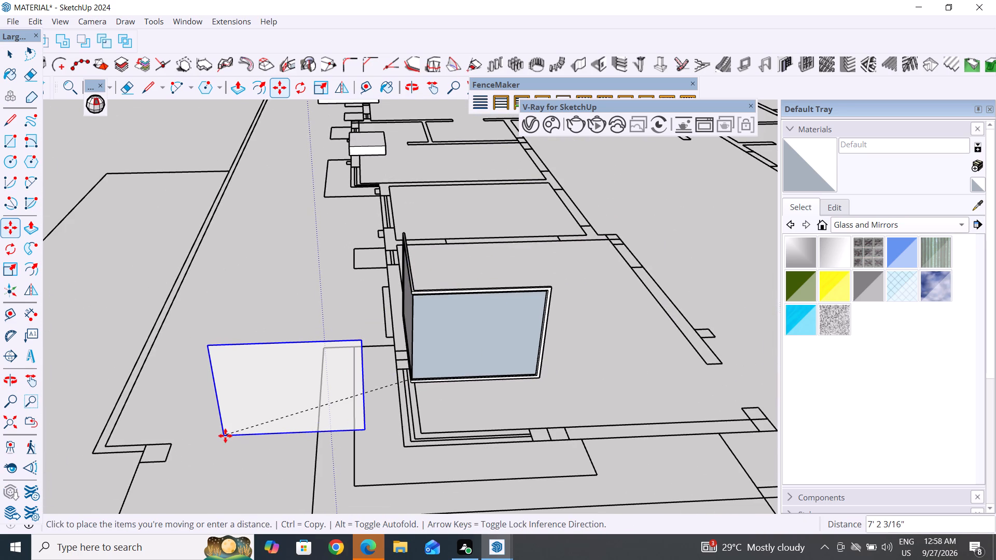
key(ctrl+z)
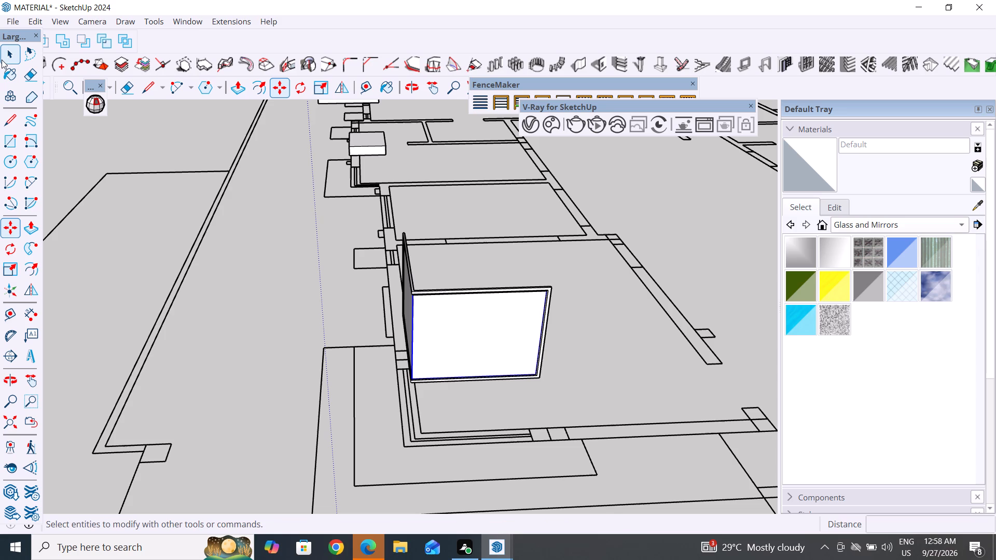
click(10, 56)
Hide the floor plan linework component beneath the corner window.
middle_drag(244, 375, 497, 327)
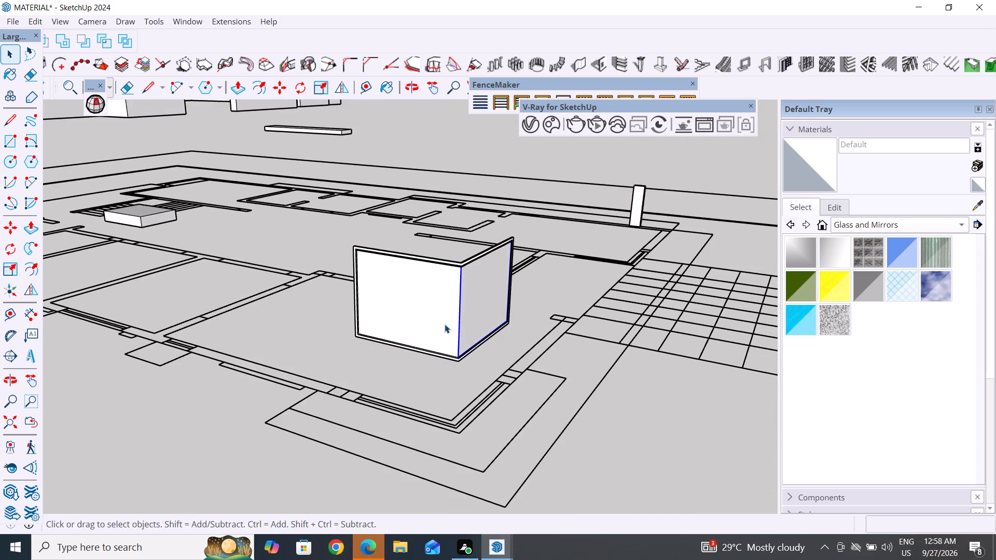
triple_click(446, 309)
click(446, 309)
click(563, 318)
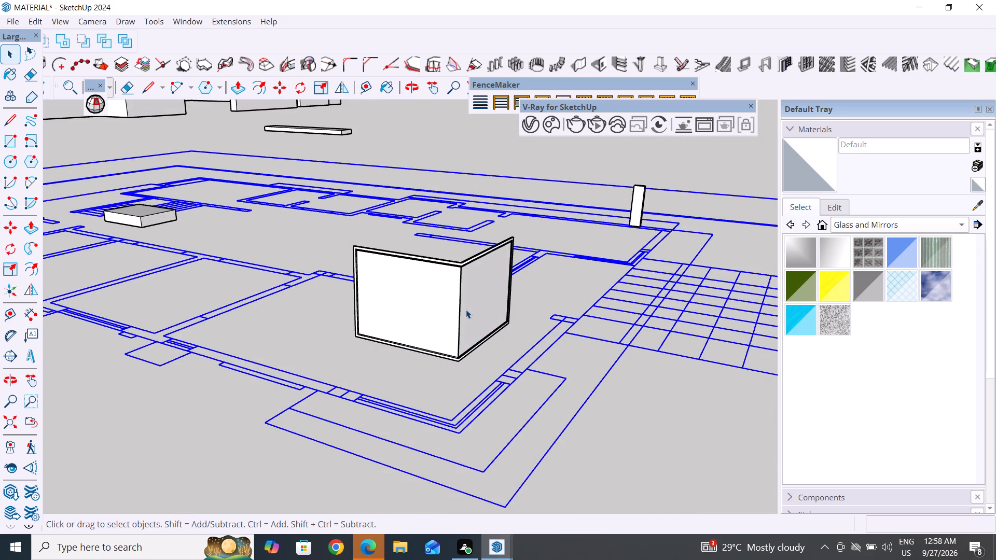
double_click(466, 310)
click(568, 422)
click(658, 419)
click(631, 337)
drag(694, 257, 619, 333)
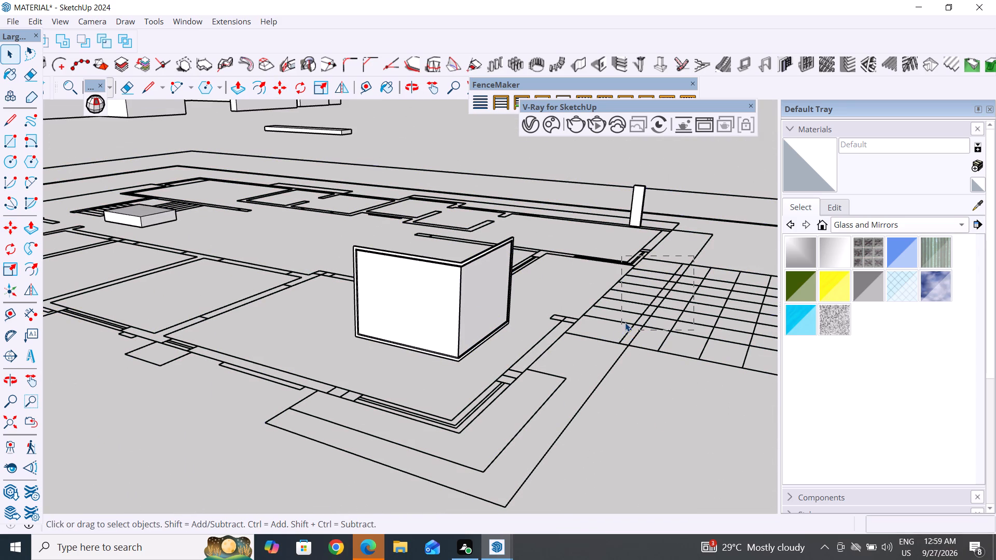
right_click(629, 318)
click(574, 250)
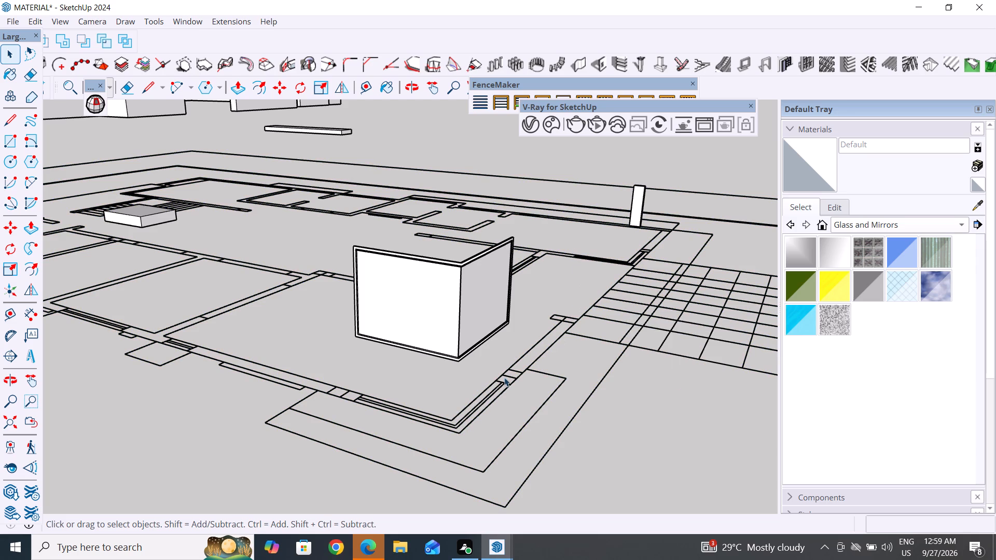
click(505, 385)
right_click(504, 385)
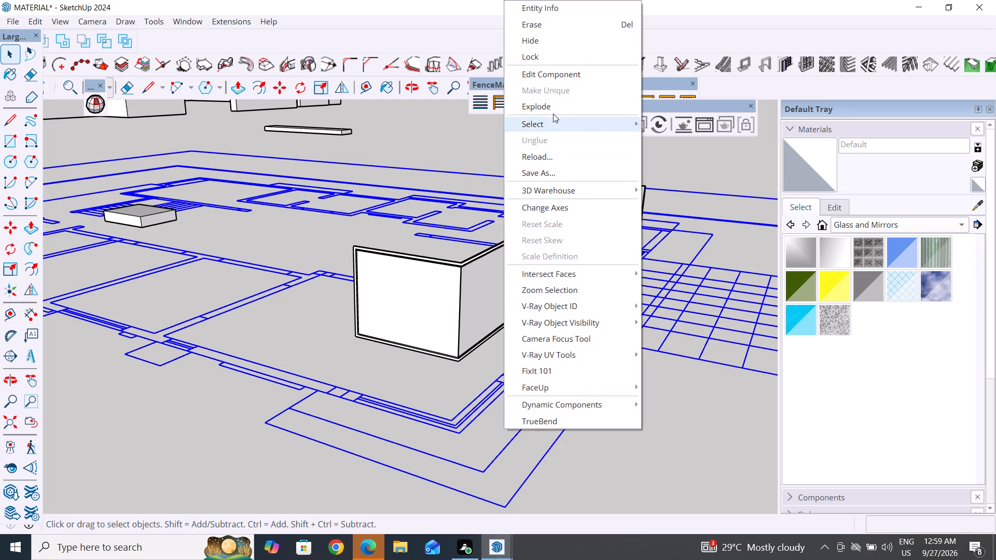
click(550, 43)
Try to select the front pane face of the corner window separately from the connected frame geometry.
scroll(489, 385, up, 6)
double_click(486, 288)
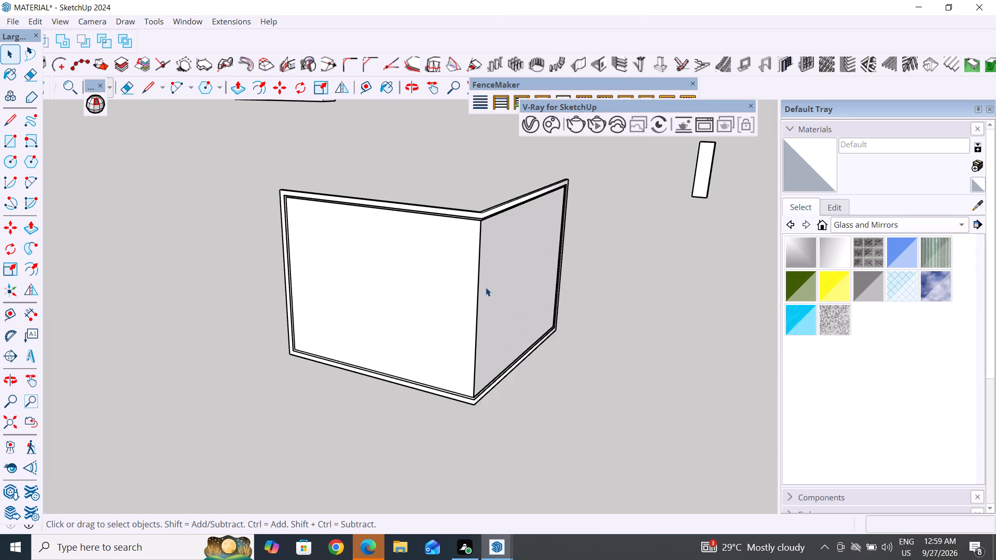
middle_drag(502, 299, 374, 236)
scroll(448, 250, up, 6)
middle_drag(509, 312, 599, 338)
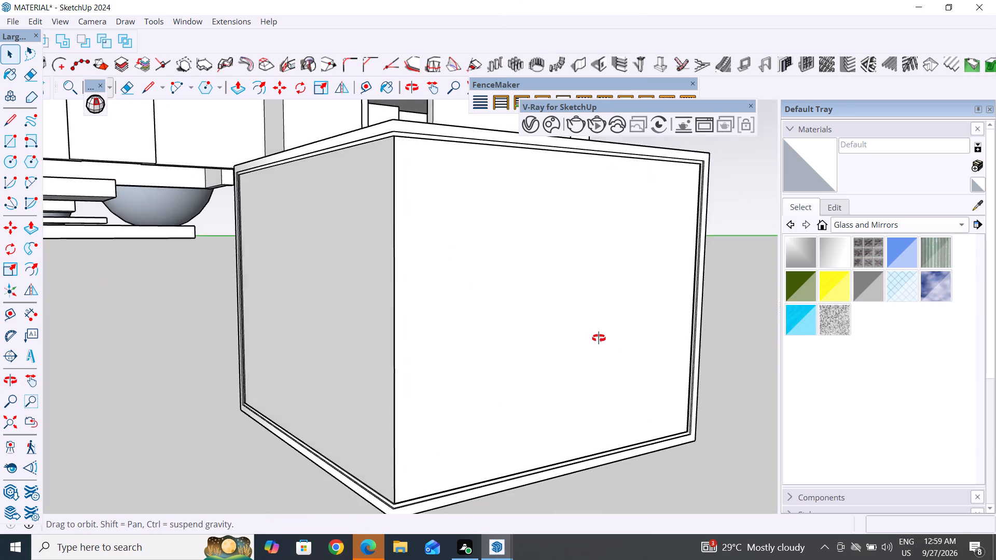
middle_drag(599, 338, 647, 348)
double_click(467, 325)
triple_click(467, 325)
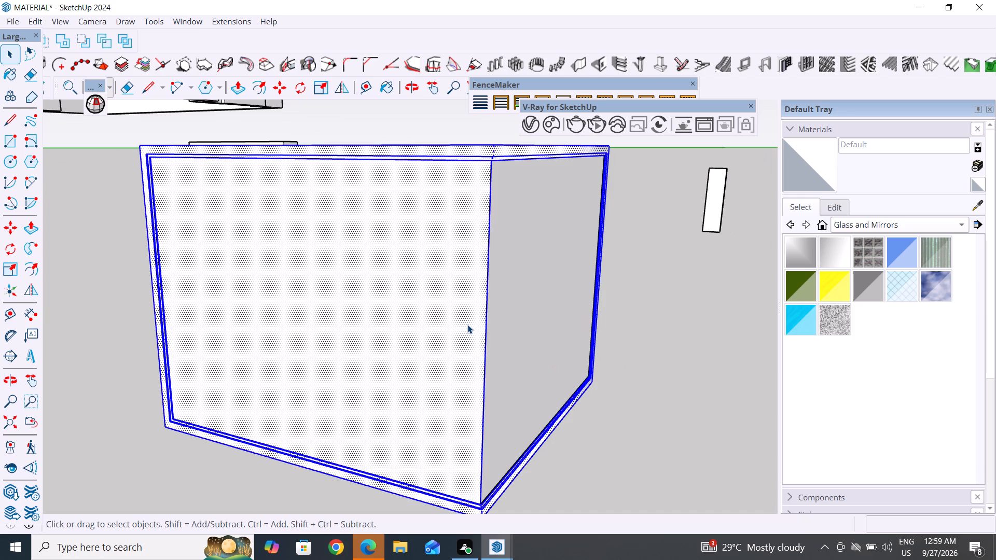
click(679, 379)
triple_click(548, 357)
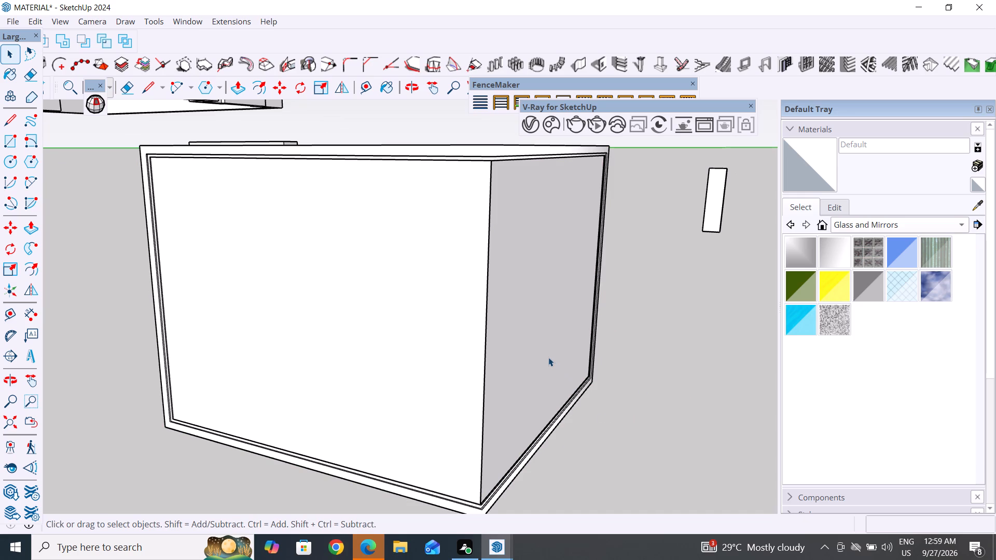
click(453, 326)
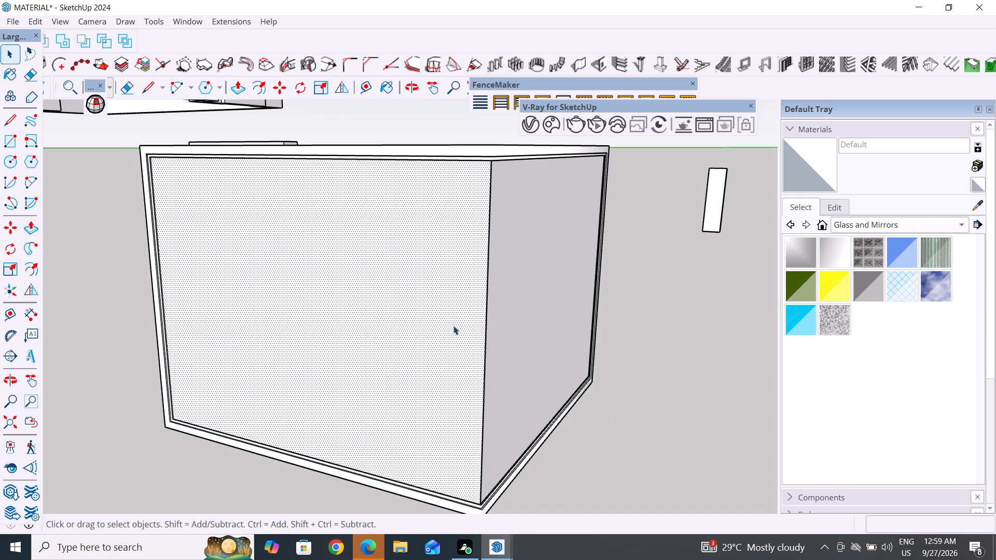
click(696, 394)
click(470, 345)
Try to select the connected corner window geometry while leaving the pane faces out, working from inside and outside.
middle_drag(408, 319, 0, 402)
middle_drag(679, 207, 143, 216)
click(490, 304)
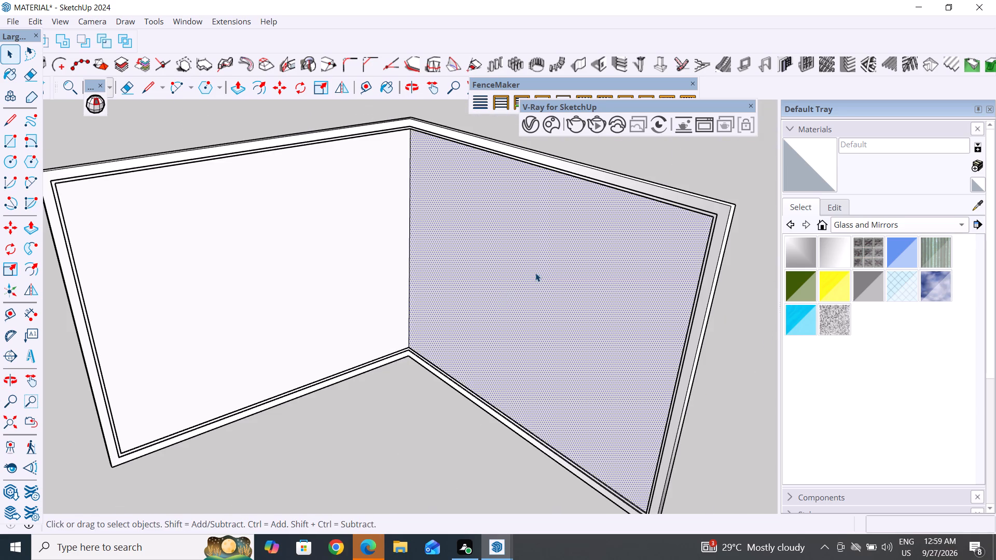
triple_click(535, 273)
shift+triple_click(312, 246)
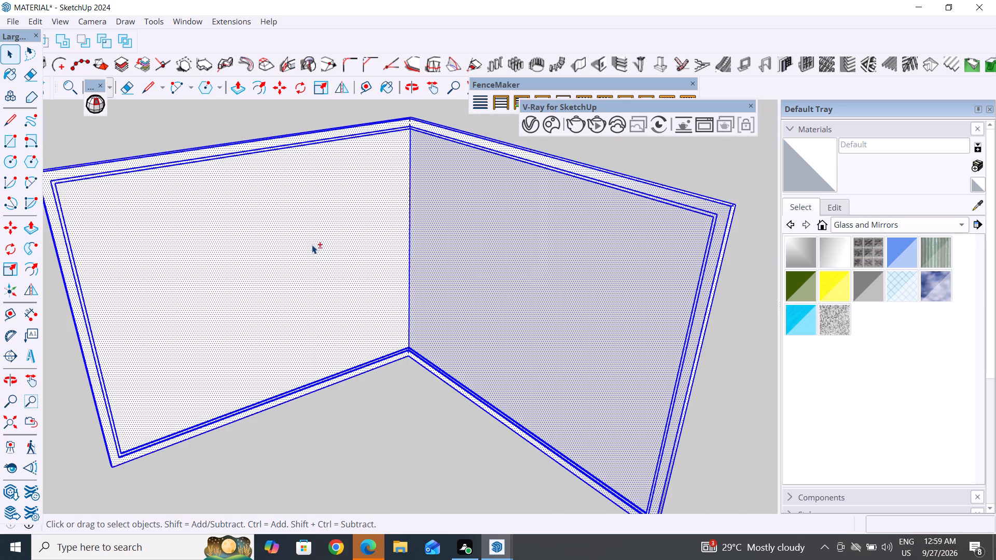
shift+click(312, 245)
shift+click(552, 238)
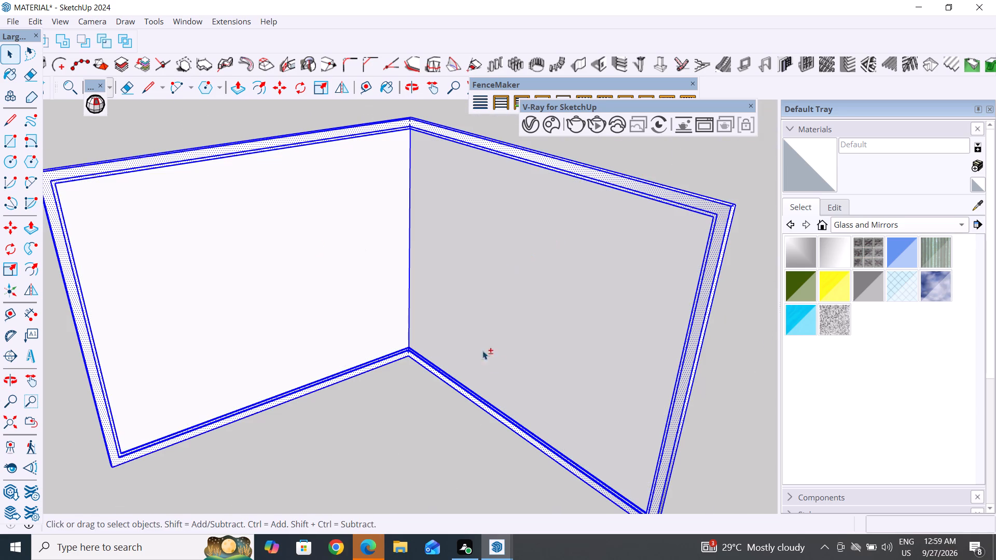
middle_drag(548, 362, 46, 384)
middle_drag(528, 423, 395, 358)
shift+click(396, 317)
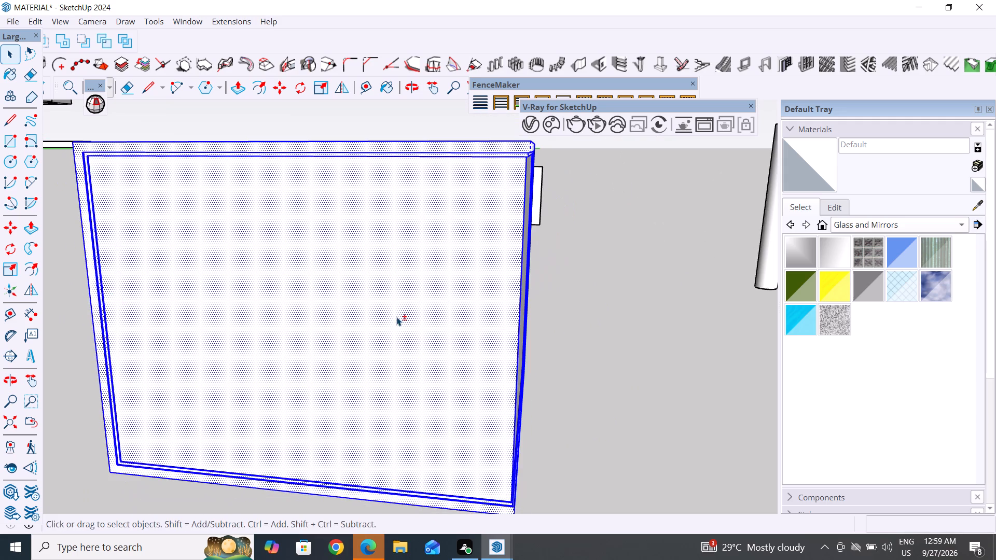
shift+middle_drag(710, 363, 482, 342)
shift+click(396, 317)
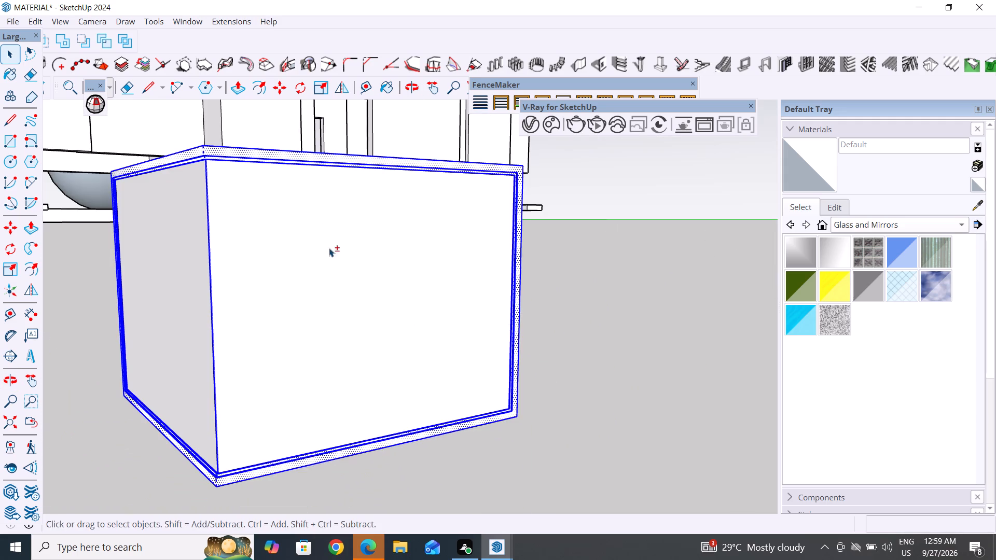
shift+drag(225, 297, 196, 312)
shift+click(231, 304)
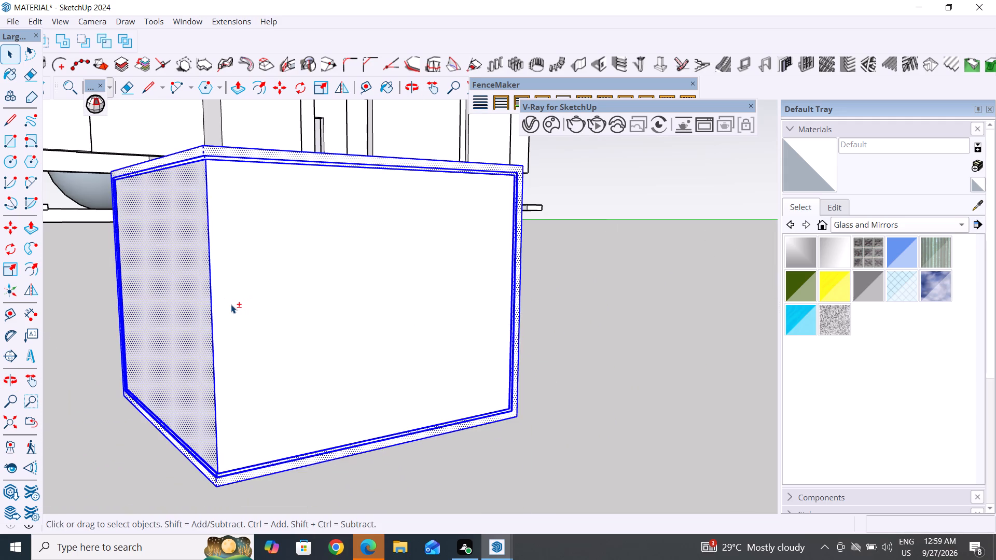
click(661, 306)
Undo the floor plan hiding and the earlier pane work so only the open corner window frame remains.
key(ctrl+z)
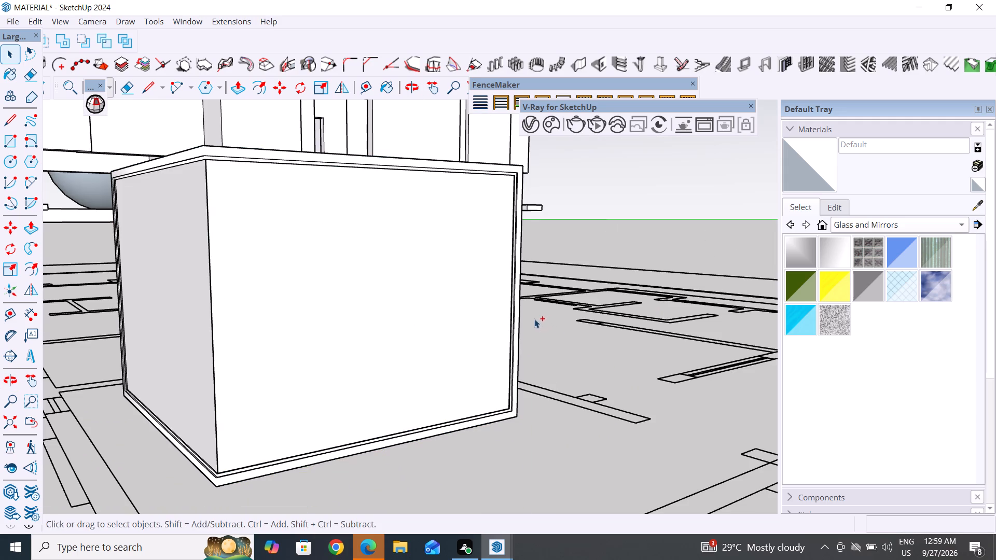
key(ctrl+z)
ctrl+drag(531, 325, 524, 347)
key(ctrl+z)
ctrl+click(507, 376)
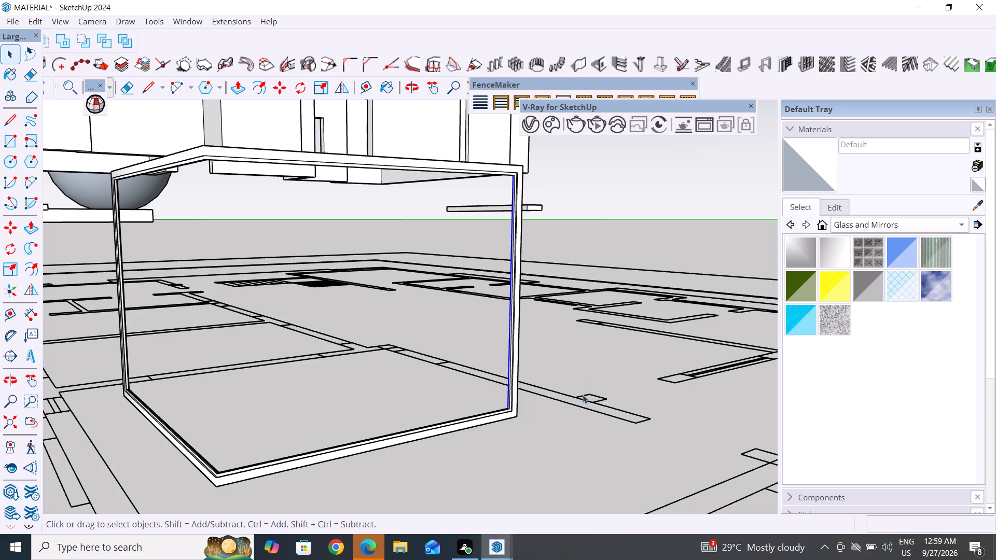
Hide the floor plan linework component beneath the corner window frame.
scroll(564, 422, down, 4)
click(7, 52)
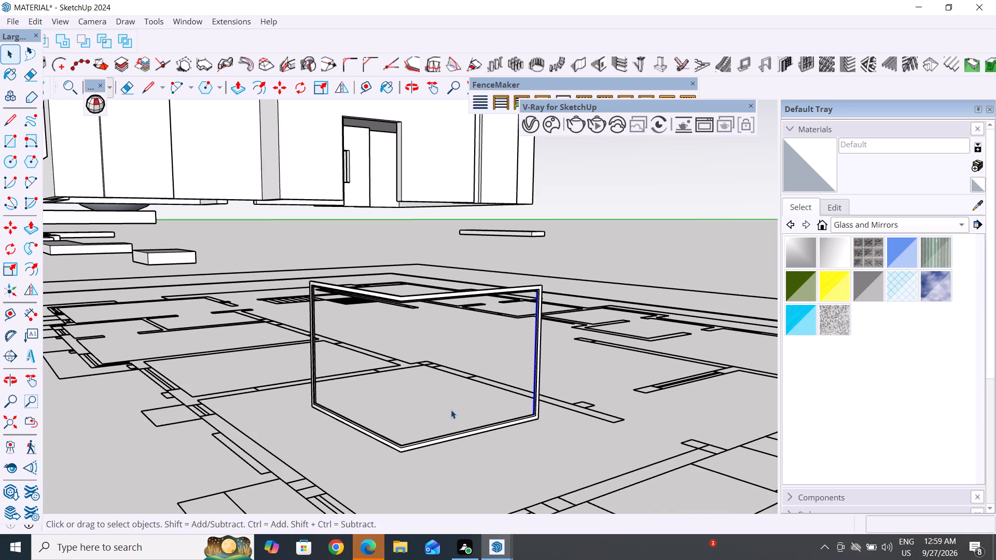
middle_drag(450, 416, 394, 498)
scroll(474, 304, down, 4)
drag(499, 280, 435, 318)
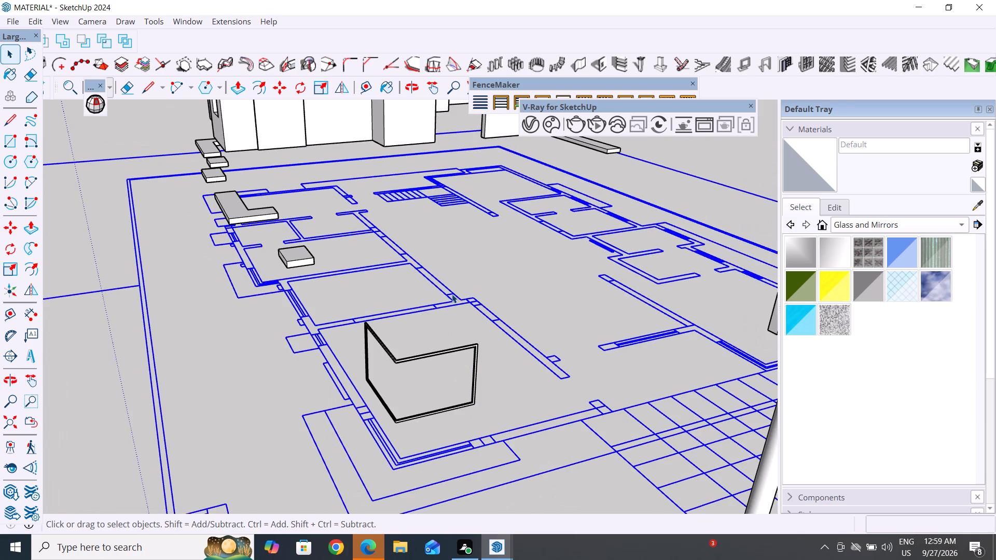
right_click(459, 299)
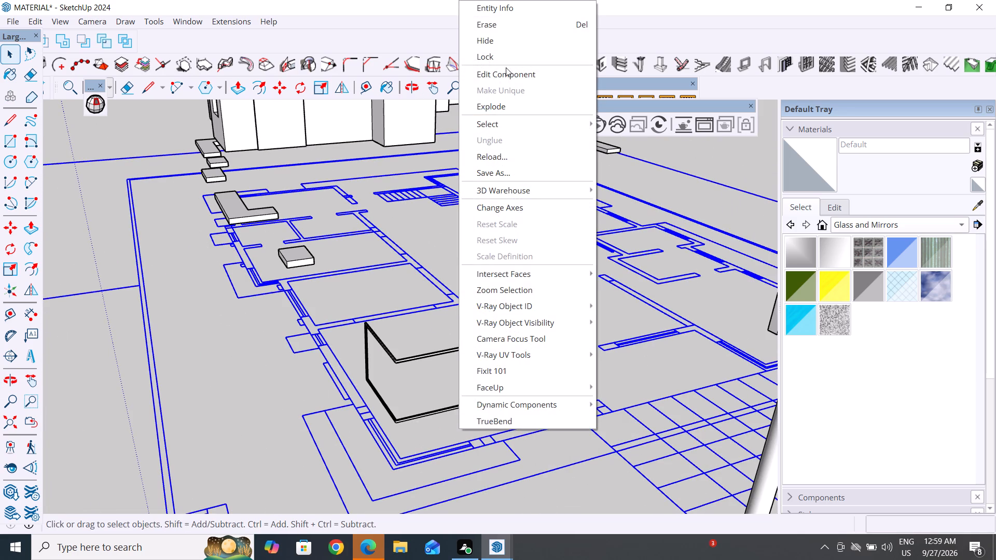
click(504, 45)
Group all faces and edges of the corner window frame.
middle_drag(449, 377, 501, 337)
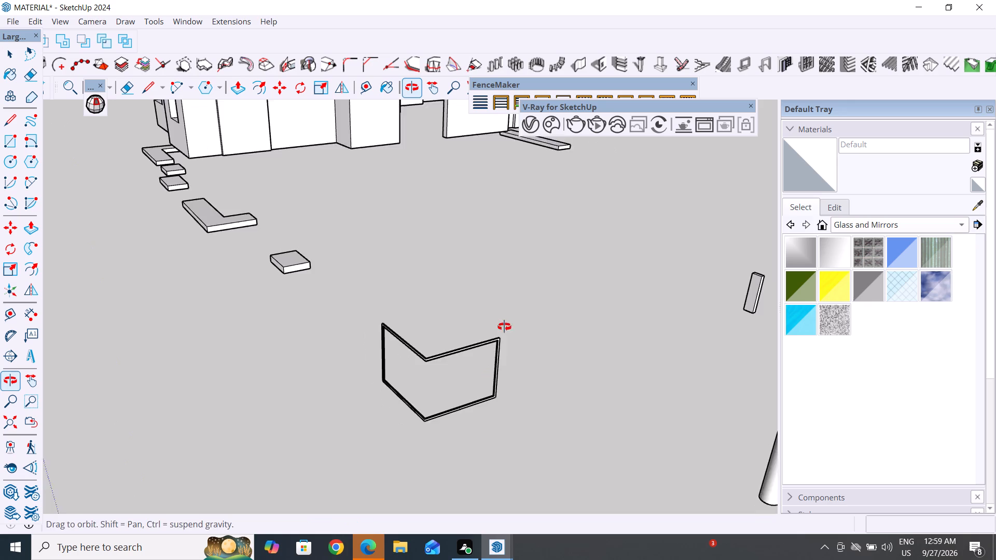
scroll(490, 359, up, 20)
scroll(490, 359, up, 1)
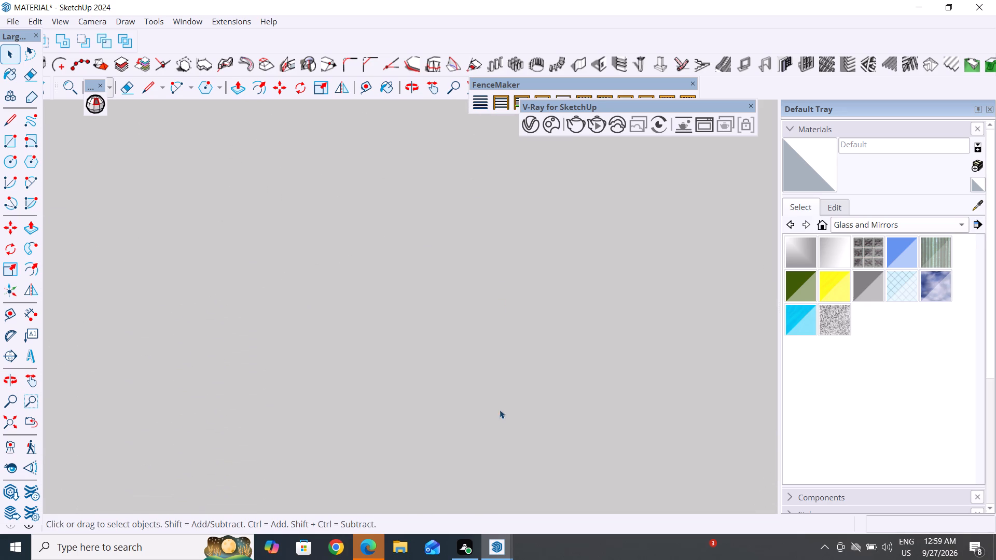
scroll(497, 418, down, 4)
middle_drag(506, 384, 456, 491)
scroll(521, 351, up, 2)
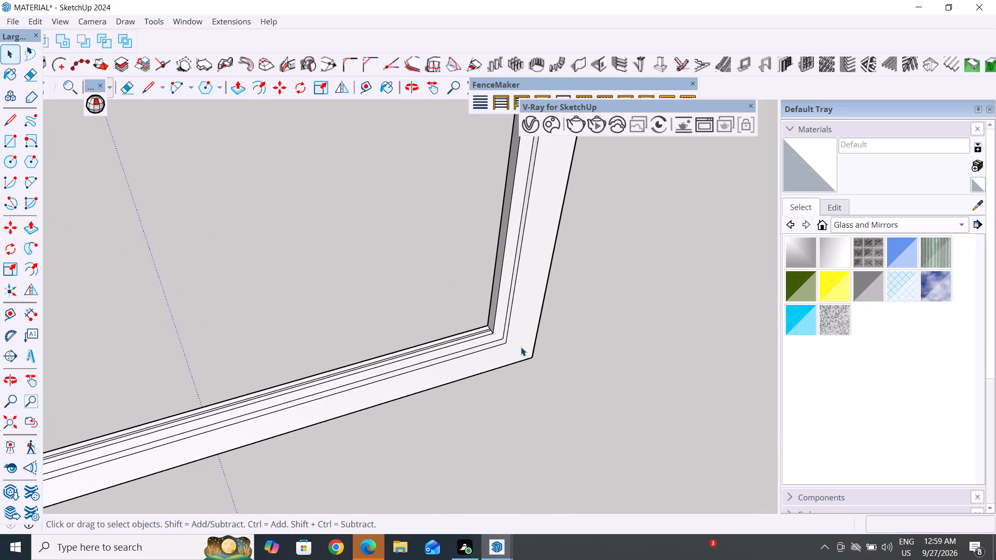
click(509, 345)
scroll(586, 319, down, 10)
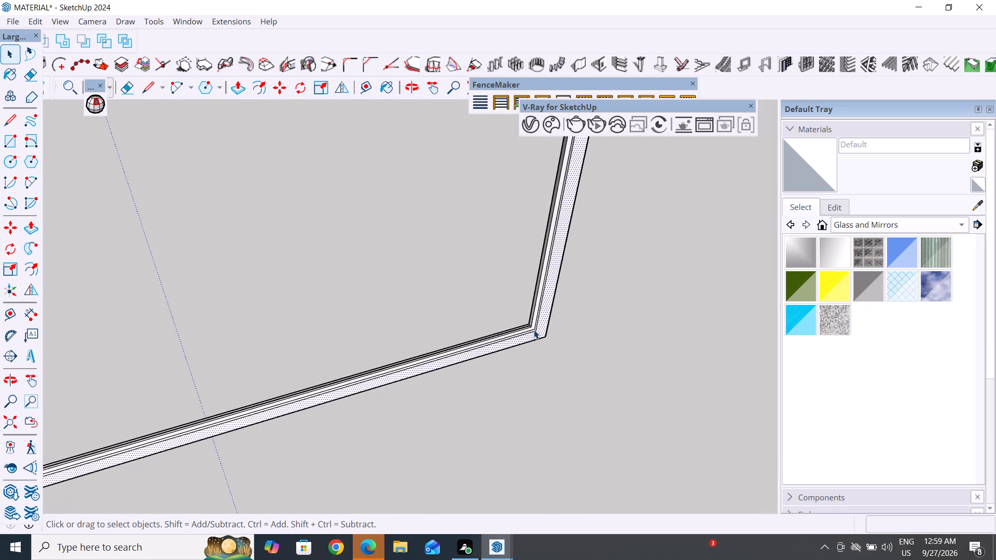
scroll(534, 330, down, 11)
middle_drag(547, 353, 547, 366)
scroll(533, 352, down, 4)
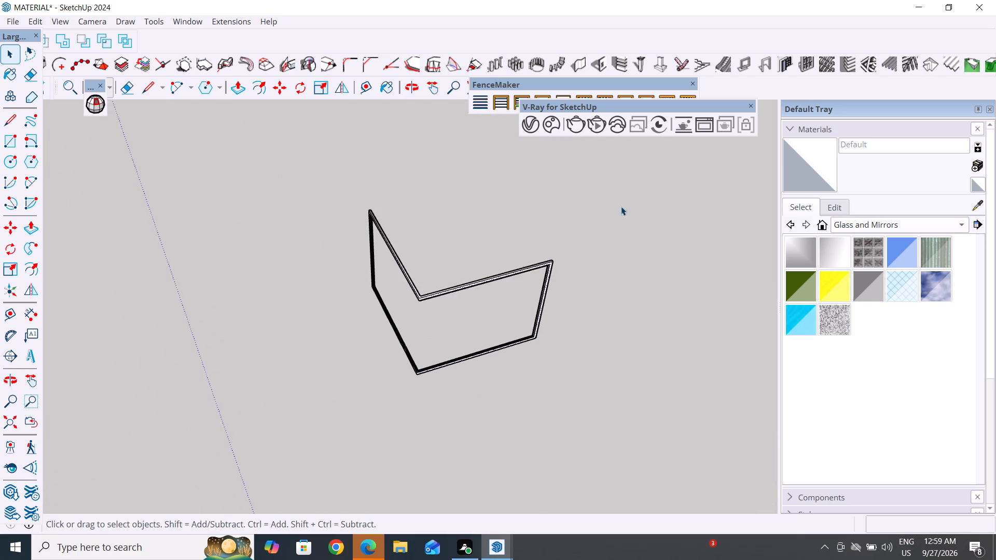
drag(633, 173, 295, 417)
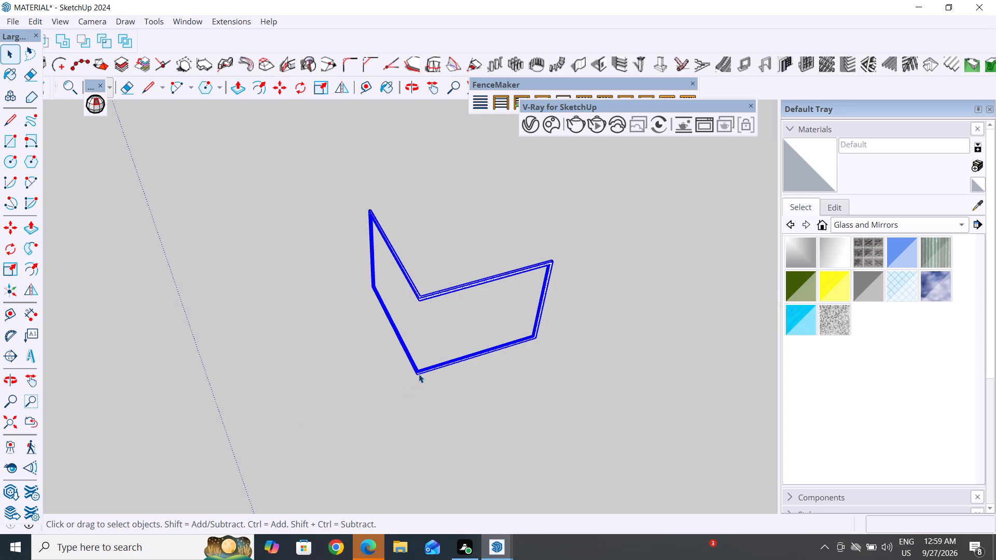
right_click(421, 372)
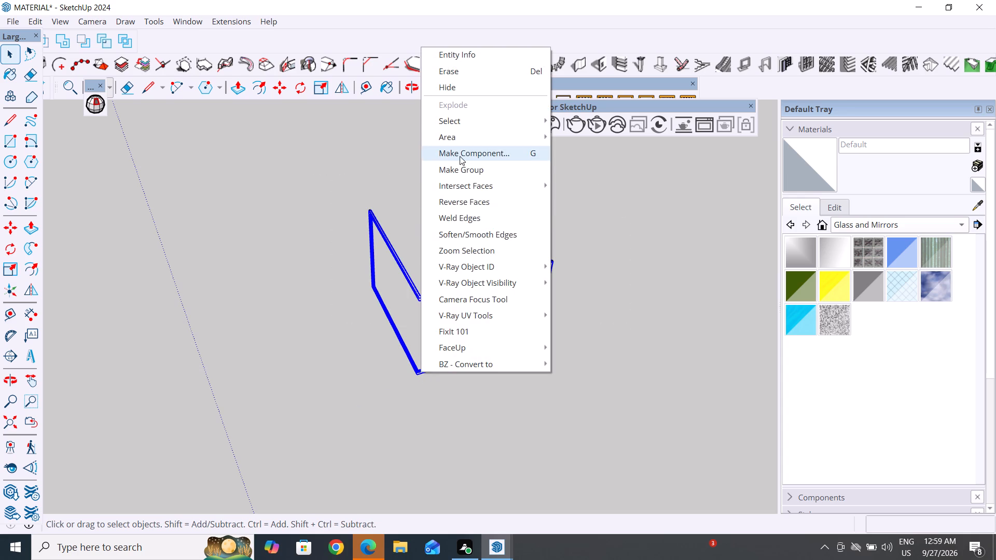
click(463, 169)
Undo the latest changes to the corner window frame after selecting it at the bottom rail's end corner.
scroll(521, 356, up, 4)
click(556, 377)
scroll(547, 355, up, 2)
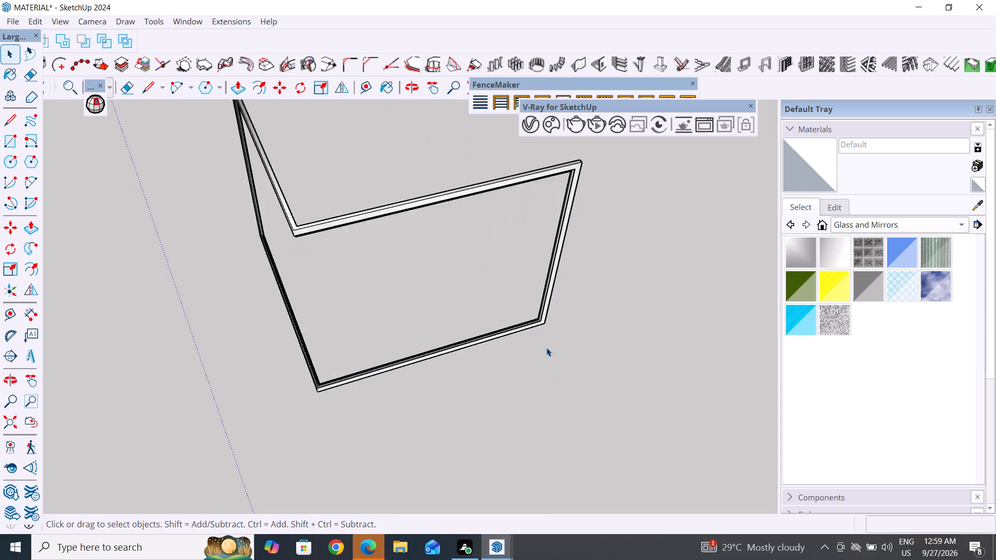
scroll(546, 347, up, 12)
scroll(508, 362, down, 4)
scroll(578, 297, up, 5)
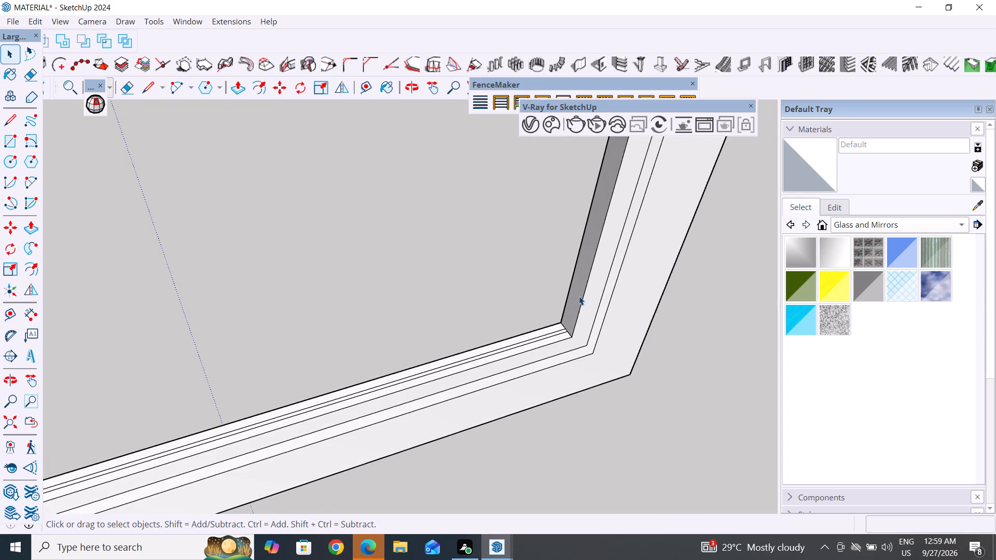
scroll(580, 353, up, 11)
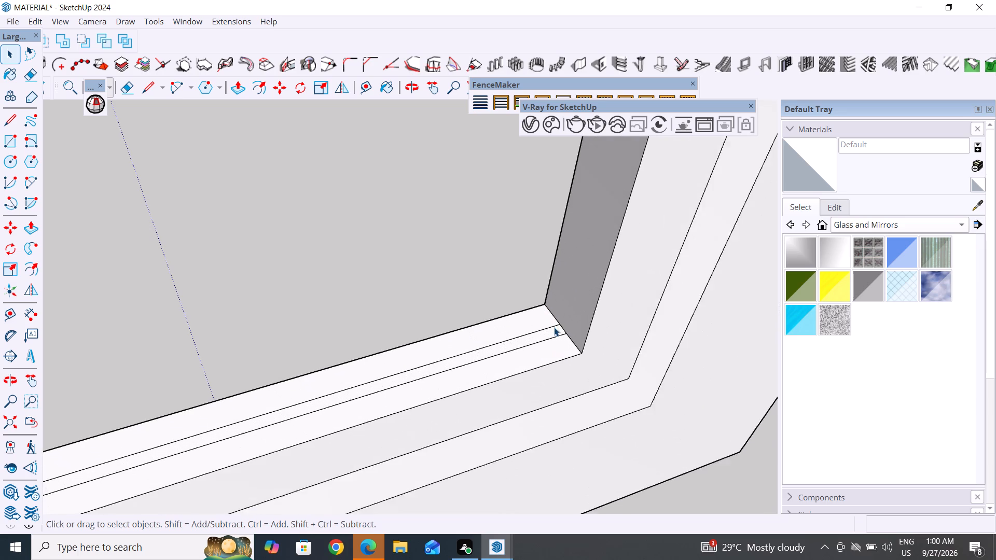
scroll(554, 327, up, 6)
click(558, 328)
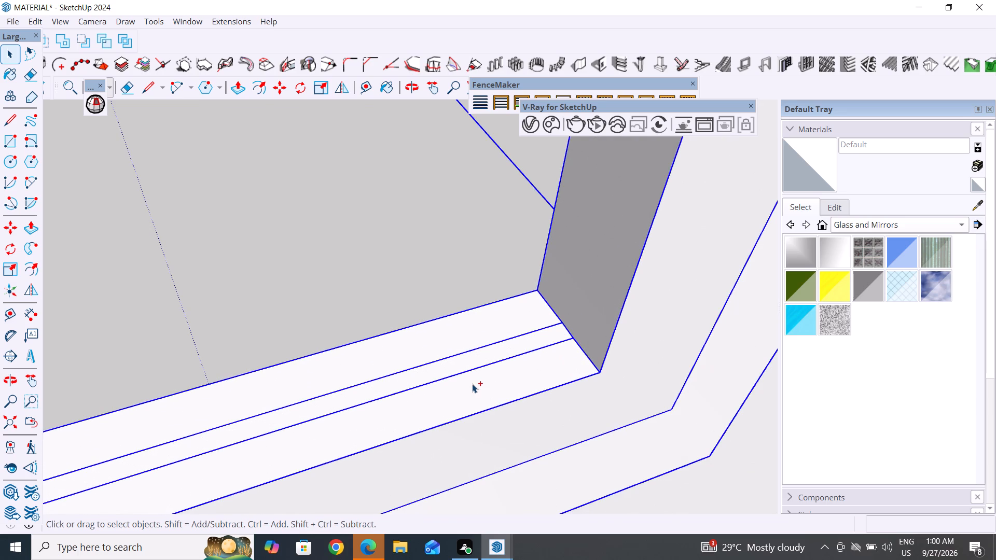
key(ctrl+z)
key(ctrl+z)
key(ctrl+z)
Explode the corner window frame's group into loose faces and edges.
ctrl+scroll(447, 430, down, 12)
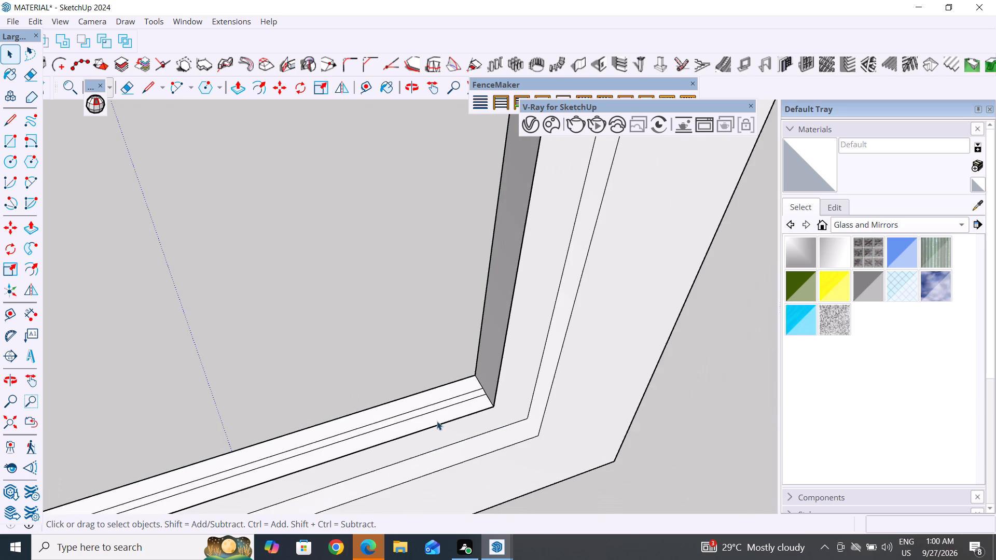
scroll(563, 430, down, 4)
click(642, 455)
click(532, 452)
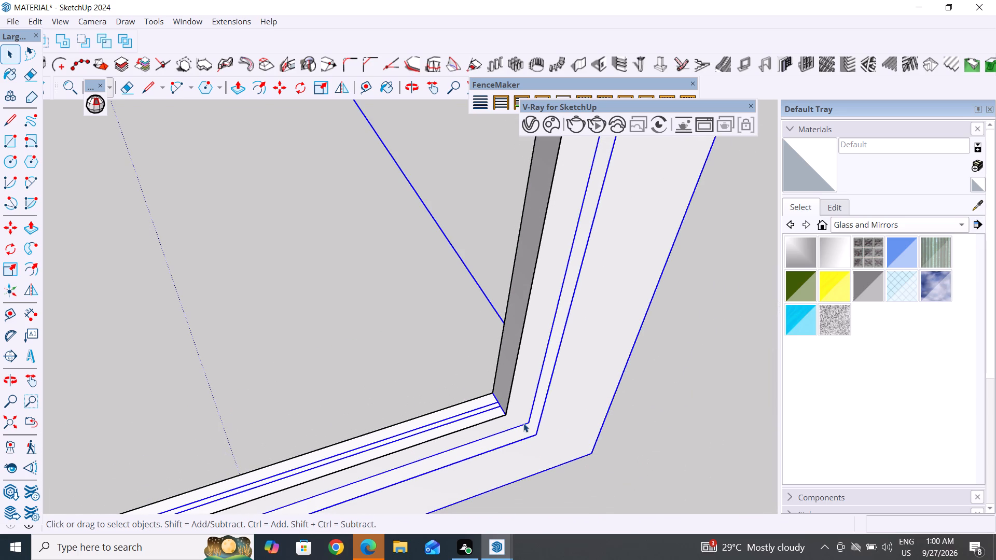
key(ctrl+z)
key(ctrl+z)
ctrl+right_click(577, 390)
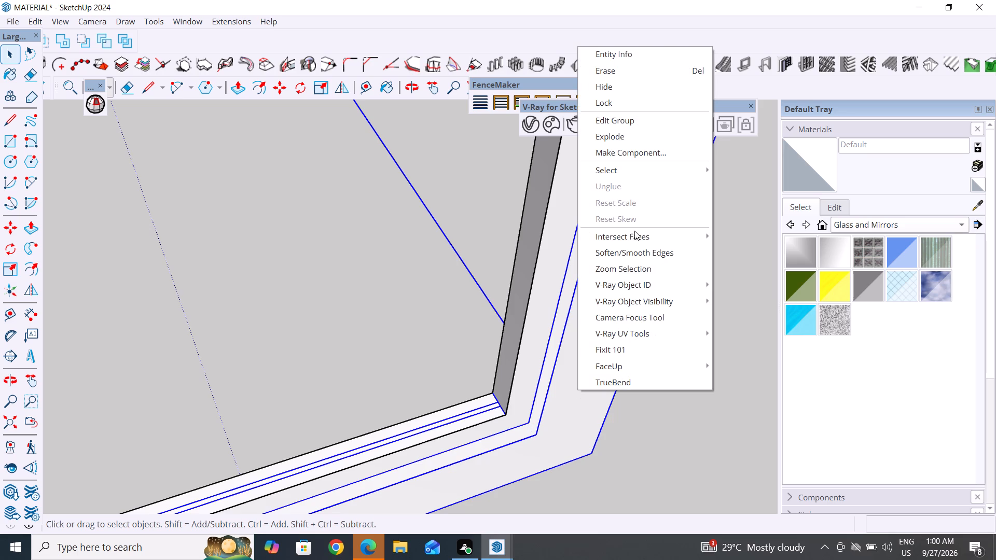
click(623, 138)
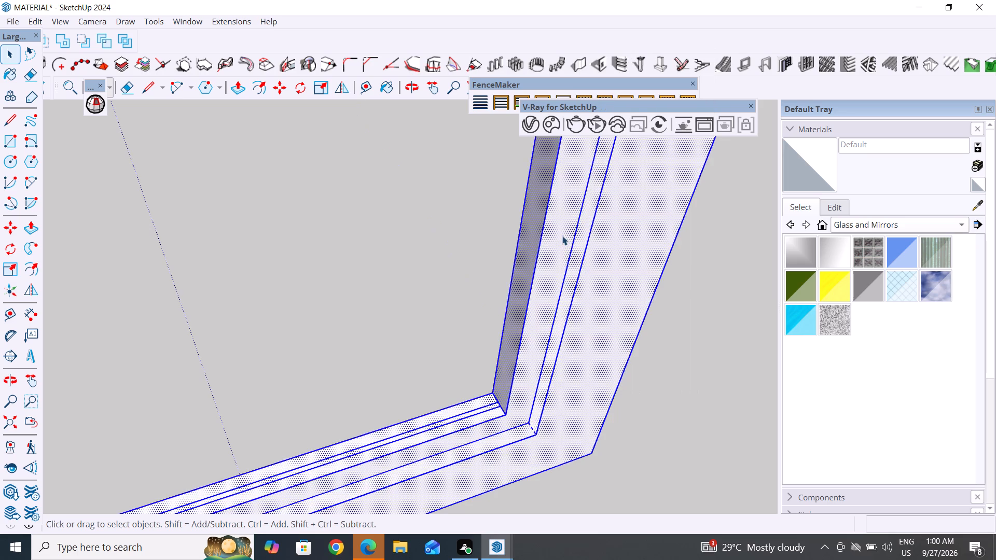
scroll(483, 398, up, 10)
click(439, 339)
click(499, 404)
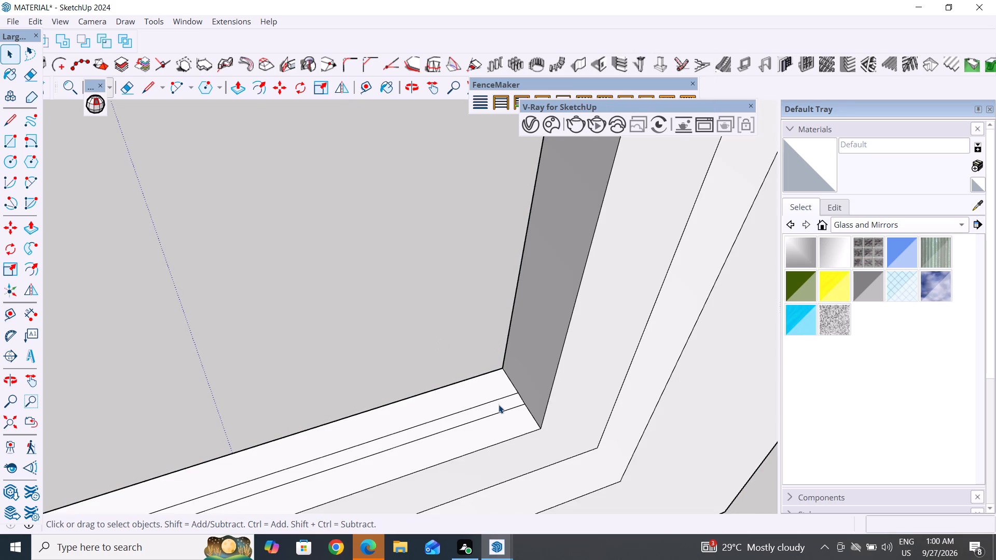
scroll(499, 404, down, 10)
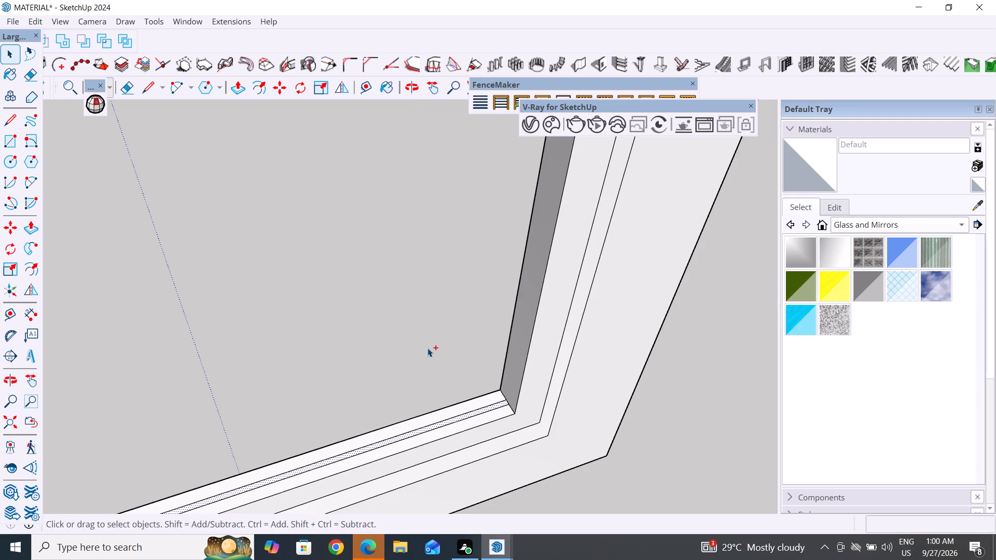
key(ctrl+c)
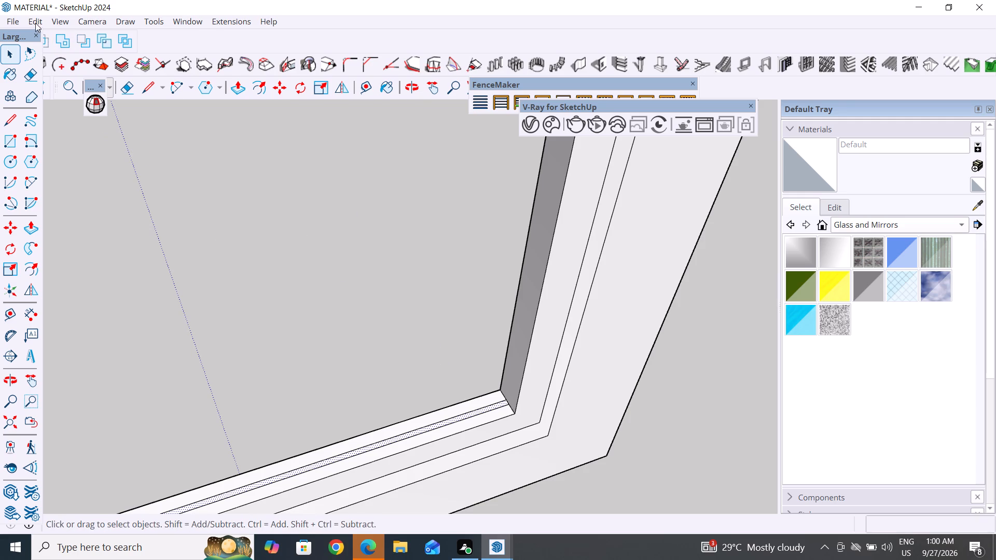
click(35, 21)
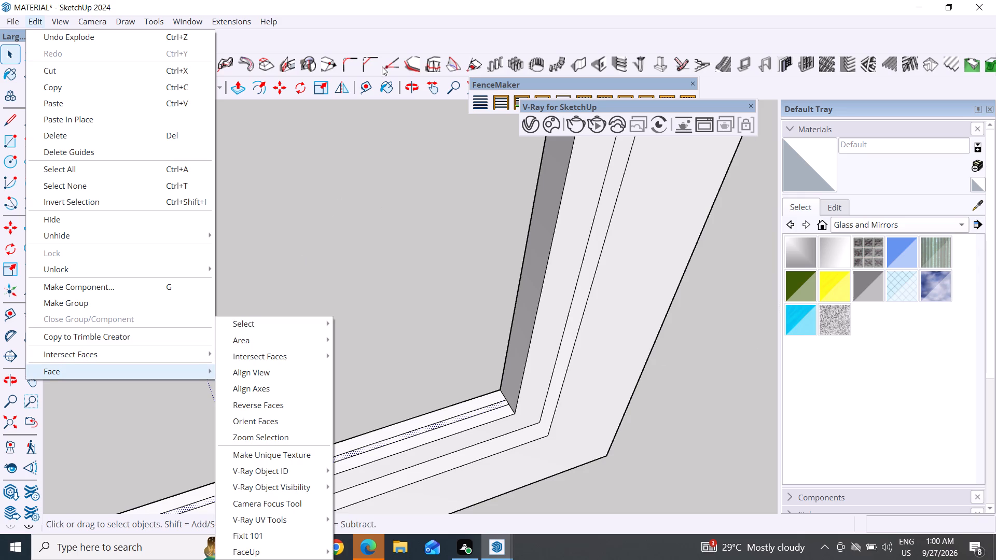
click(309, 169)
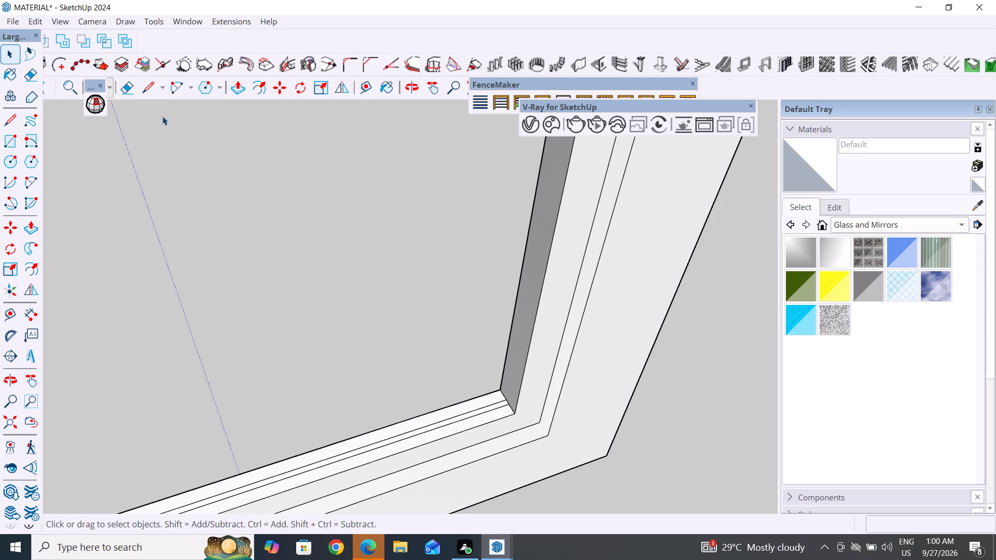
Copy the narrow strip face running along the inner side of the corner window frame's bottom rail.
click(482, 265)
scroll(706, 451, up, 3)
scroll(706, 451, down, 3)
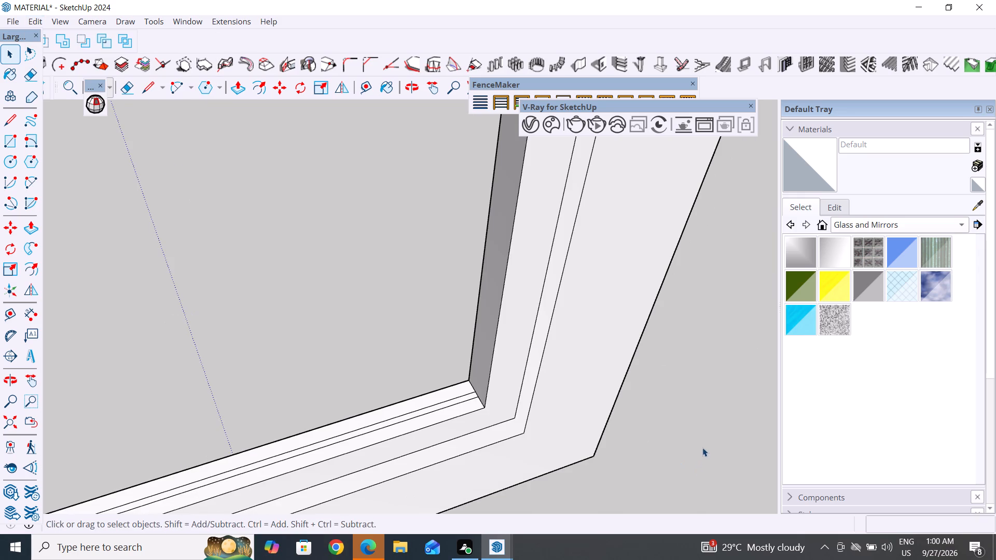
click(472, 395)
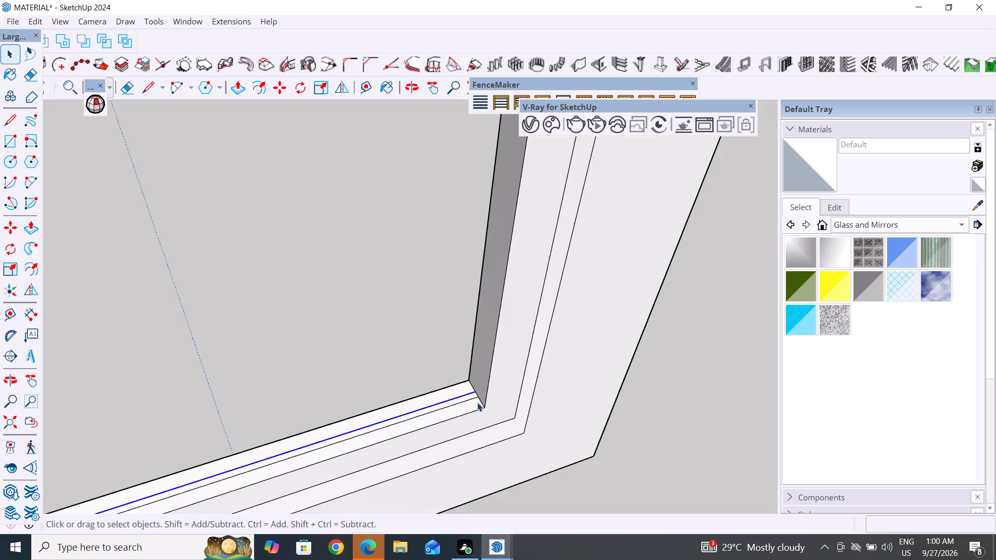
scroll(473, 408, up, 12)
click(471, 381)
click(322, 271)
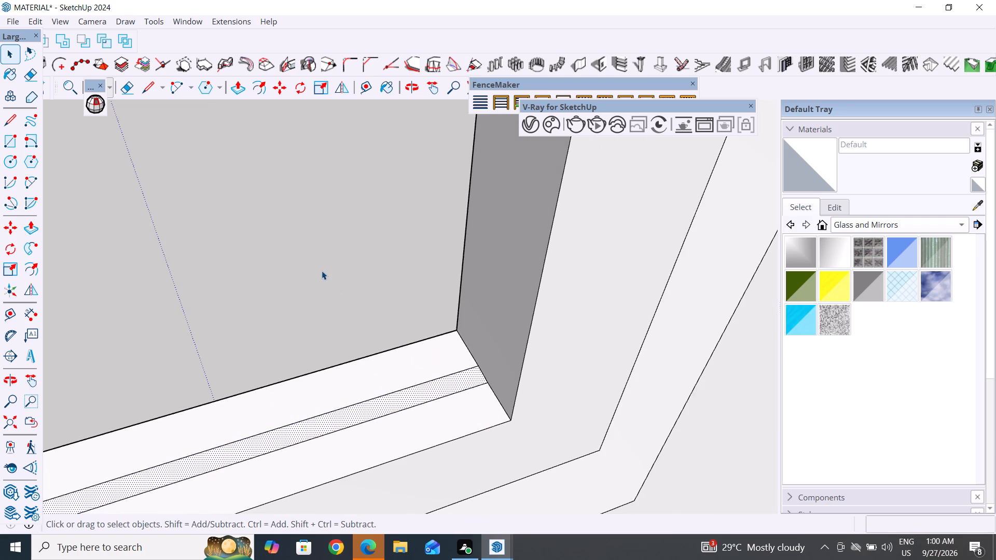
click(442, 391)
ctrl+click(462, 389)
key(ctrl+c)
scroll(471, 374, down, 14)
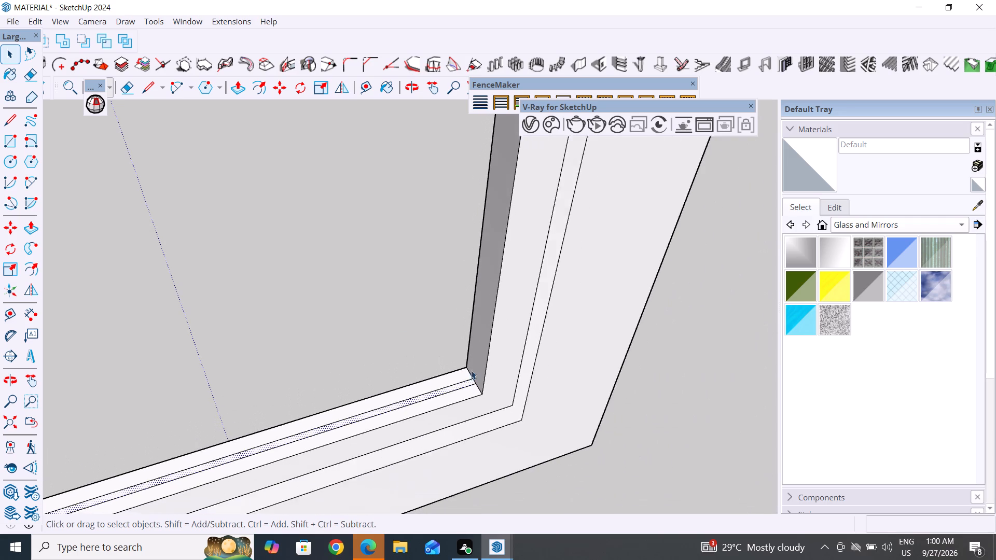
scroll(471, 370, down, 7)
Group all connected faces and edges of the corner window frame.
click(302, 264)
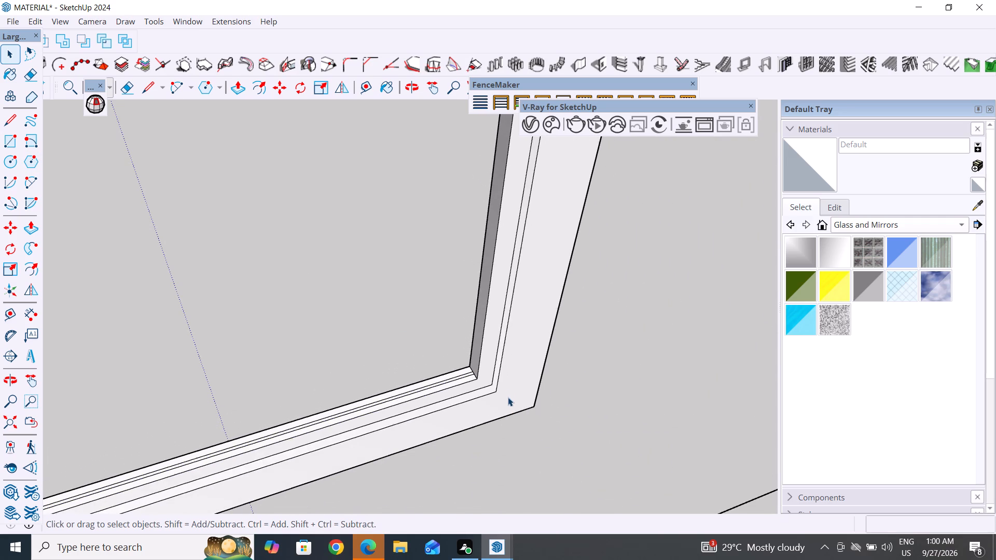
triple_click(507, 391)
click(507, 391)
right_click(507, 391)
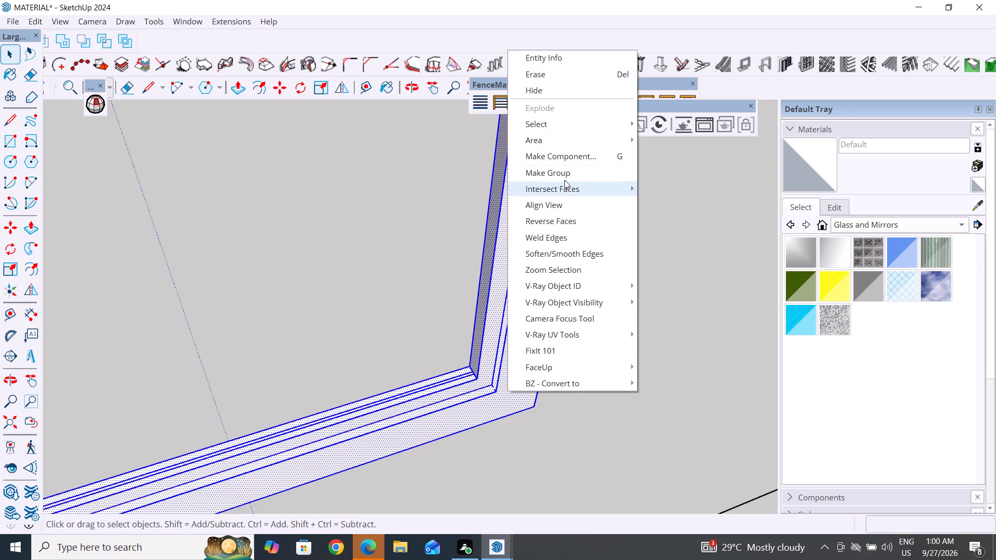
click(566, 175)
click(686, 314)
Paste the copied strip face in place on the bottom rail, outside the frame group.
scroll(469, 376, up, 11)
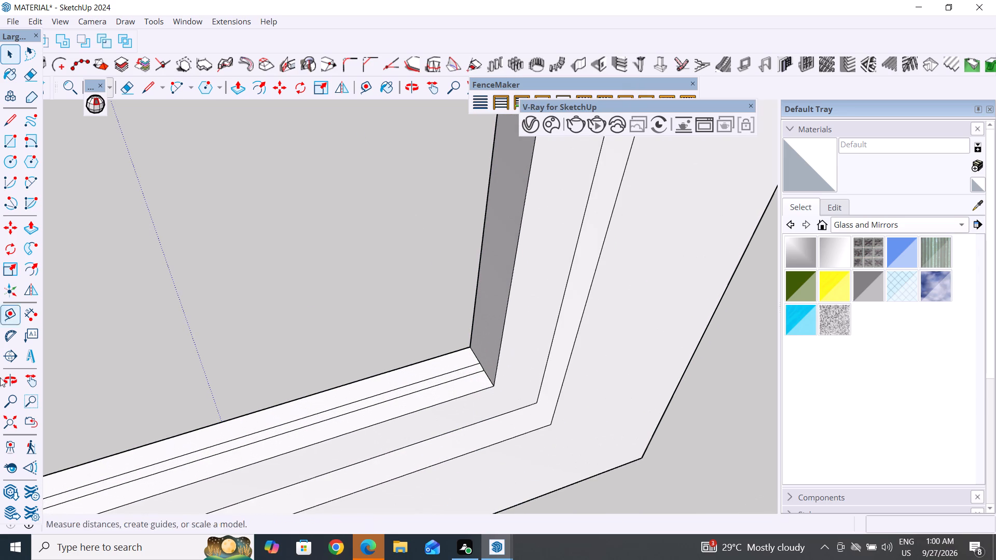
click(33, 19)
click(61, 120)
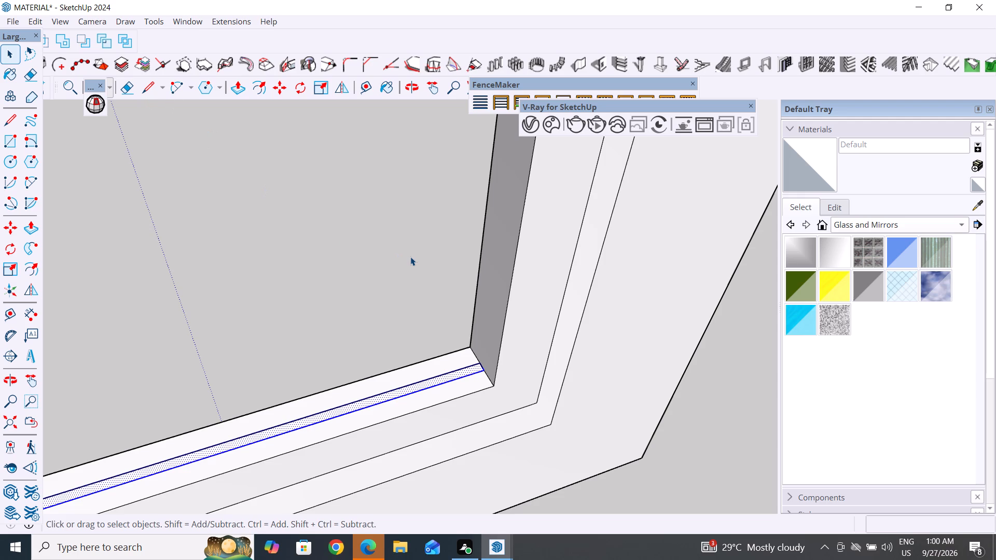
Extrude the pasted strip up to the underside of the frame's top rail, about 3' 8 7/16", to form the glass panes.
click(239, 92)
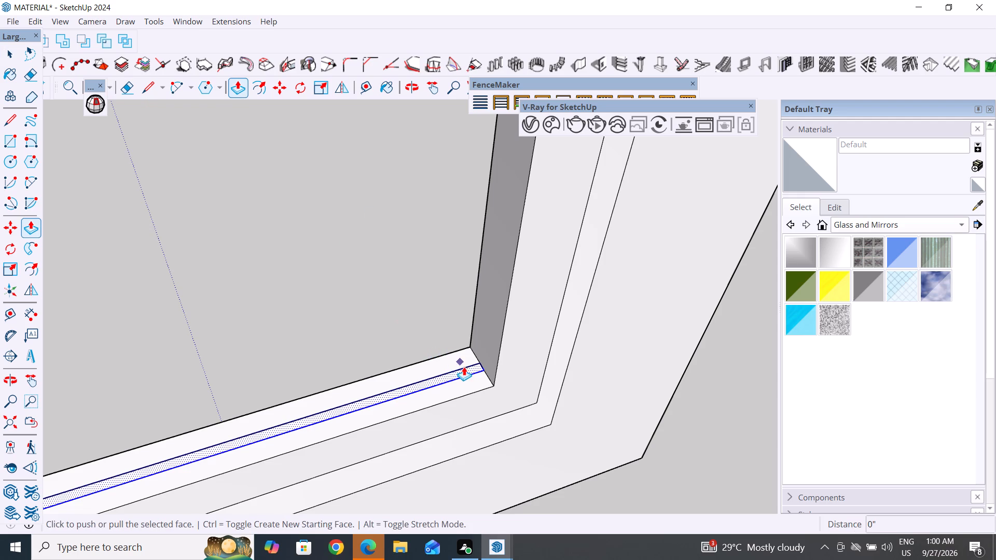
click(466, 369)
scroll(473, 250, down, 14)
scroll(489, 403, down, 2)
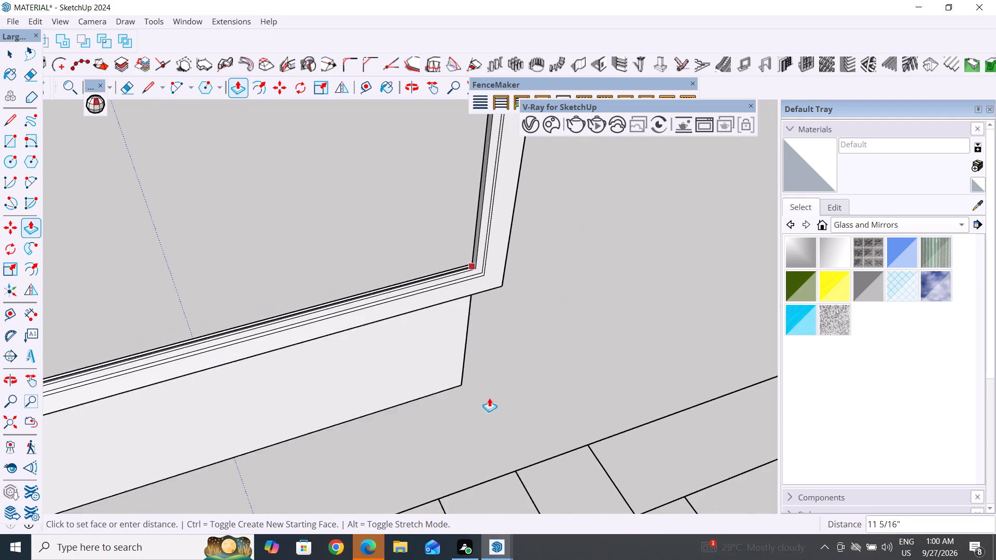
scroll(489, 398, down, 12)
middle_drag(477, 285, 591, 80)
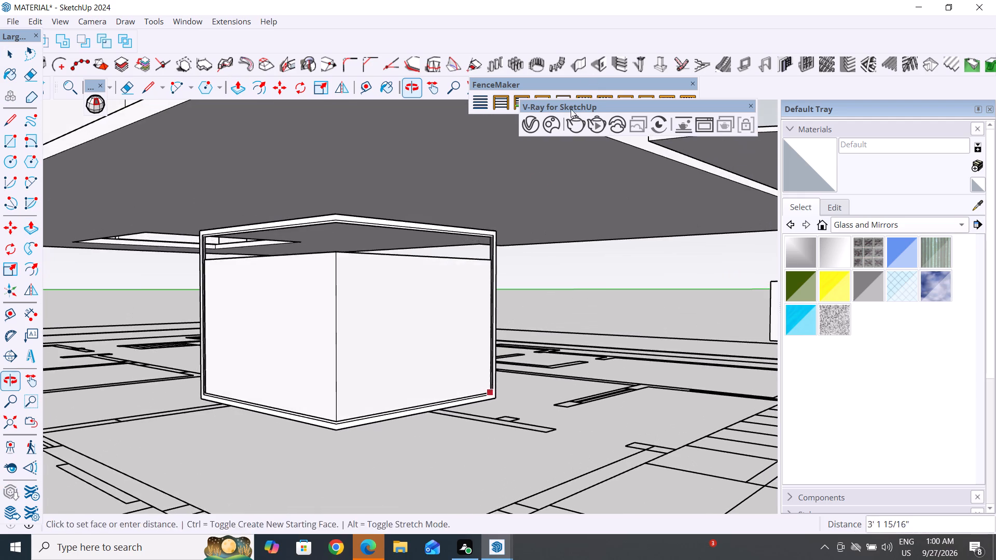
scroll(506, 224, up, 5)
scroll(497, 237, down, 3)
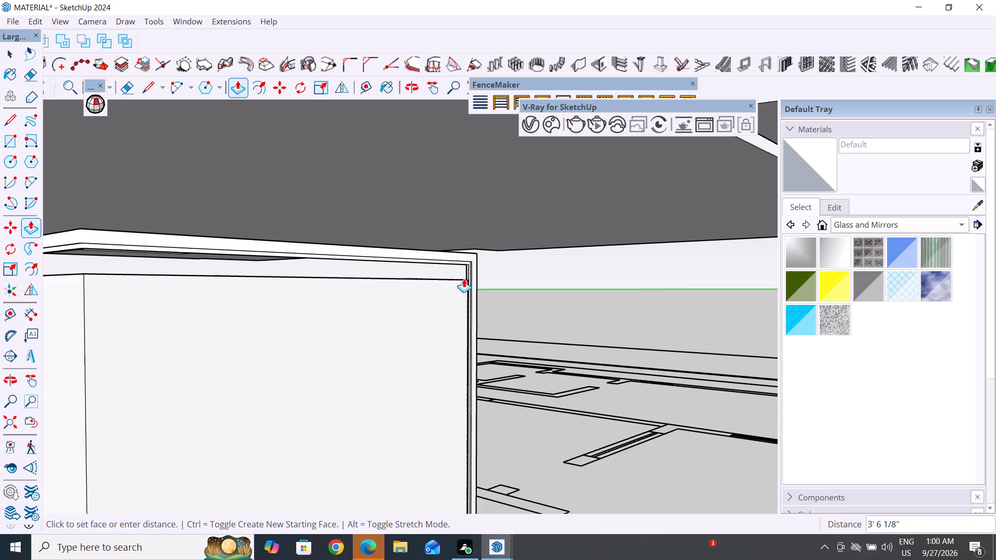
scroll(466, 267, up, 14)
middle_drag(473, 278, 511, 255)
click(467, 267)
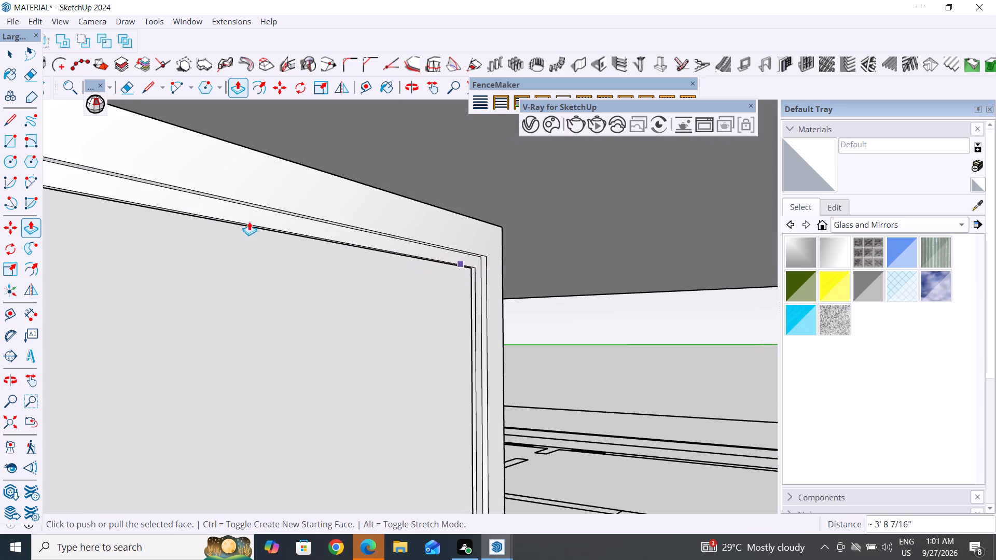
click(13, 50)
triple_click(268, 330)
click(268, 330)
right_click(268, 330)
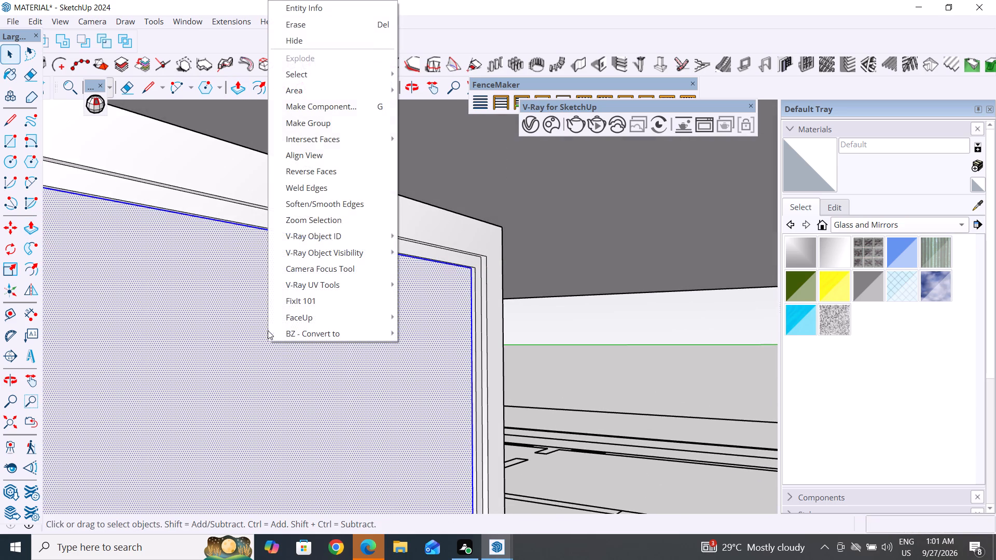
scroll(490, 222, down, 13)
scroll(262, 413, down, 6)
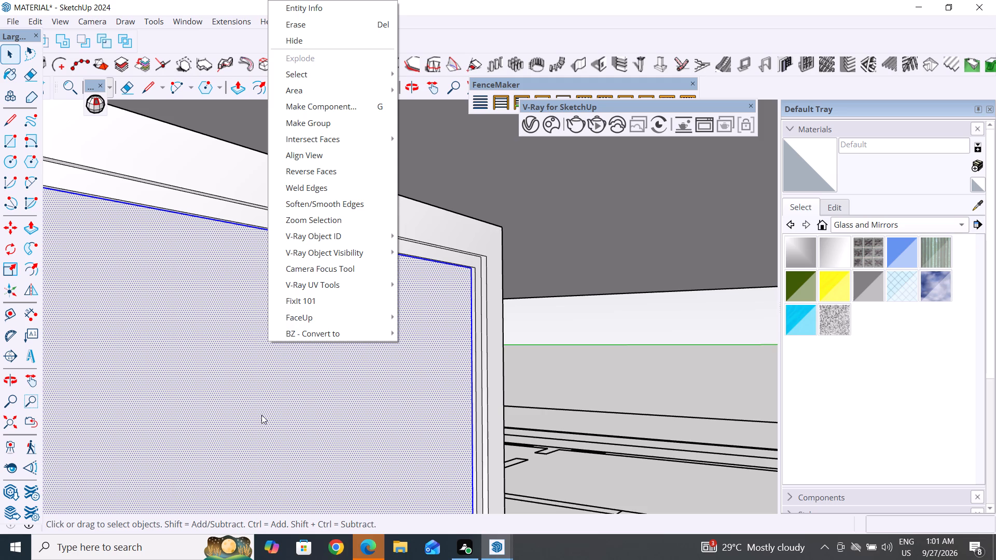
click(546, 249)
Examine the corner window from outside to check the frame and the extruded glass panes.
scroll(543, 292, down, 7)
scroll(500, 362, up, 4)
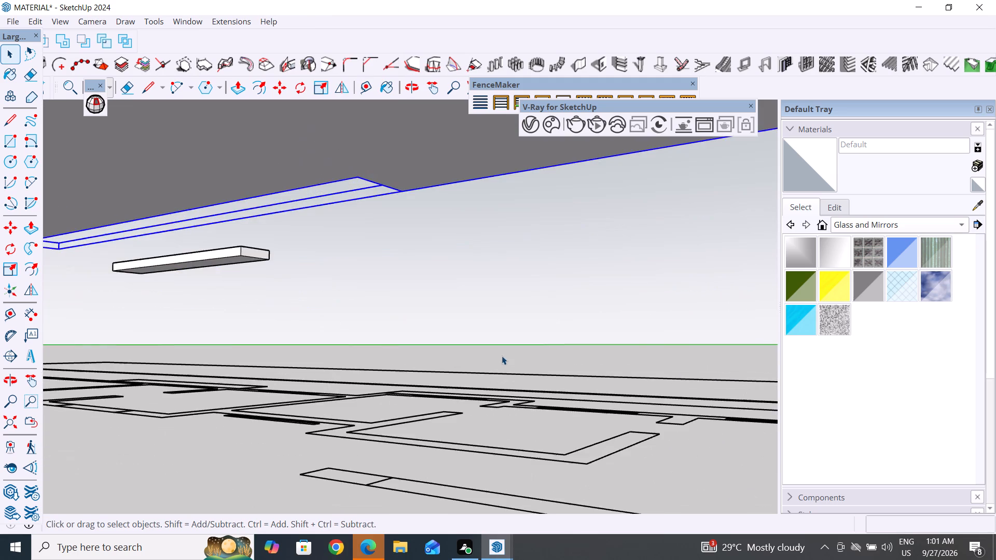
scroll(512, 375, down, 6)
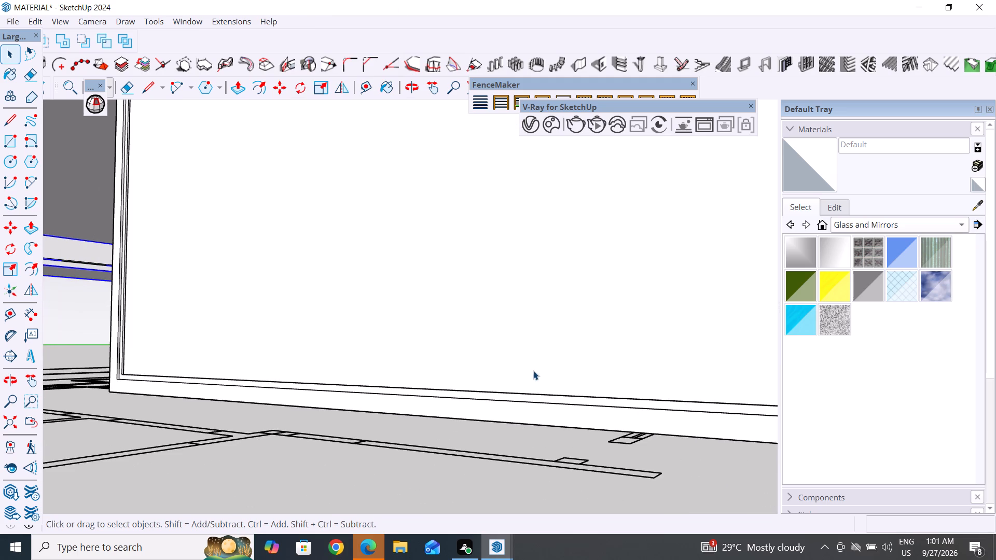
scroll(521, 380, down, 5)
middle_drag(539, 362, 429, 404)
scroll(533, 357, down, 14)
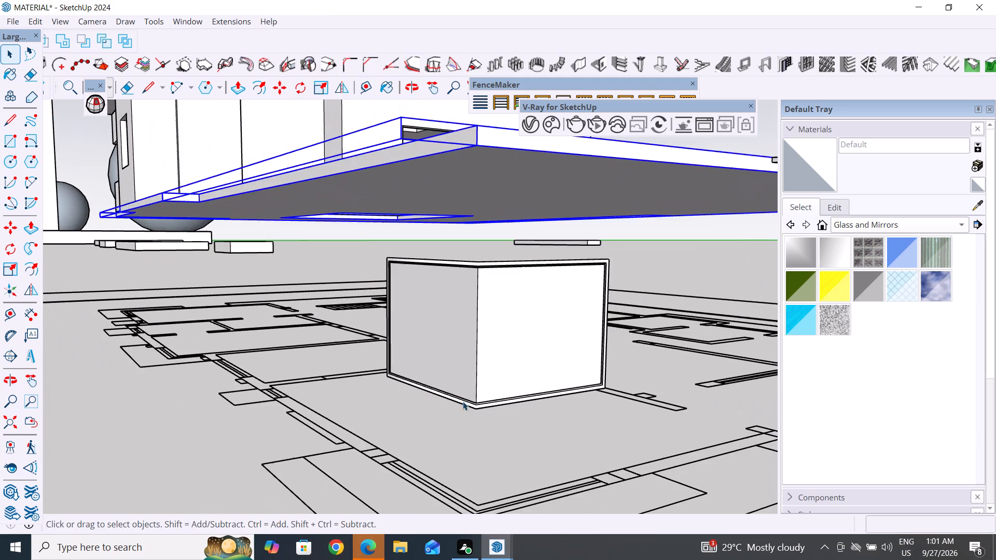
middle_drag(544, 402, 548, 421)
click(530, 337)
click(480, 417)
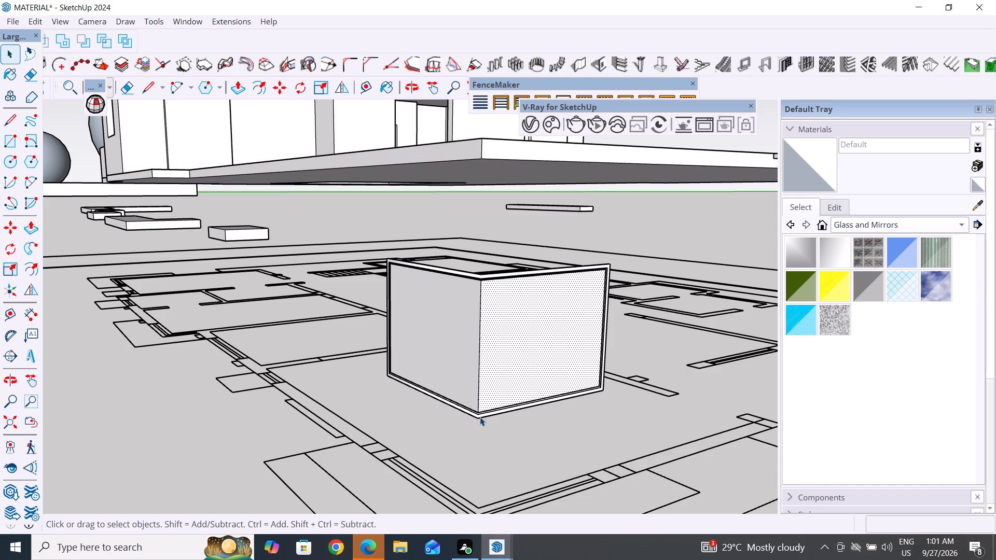
click(544, 454)
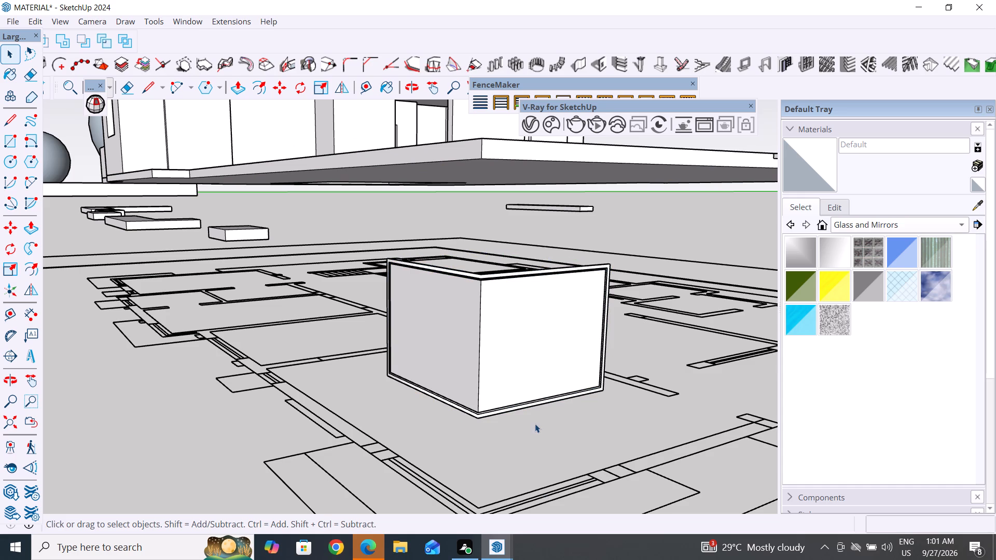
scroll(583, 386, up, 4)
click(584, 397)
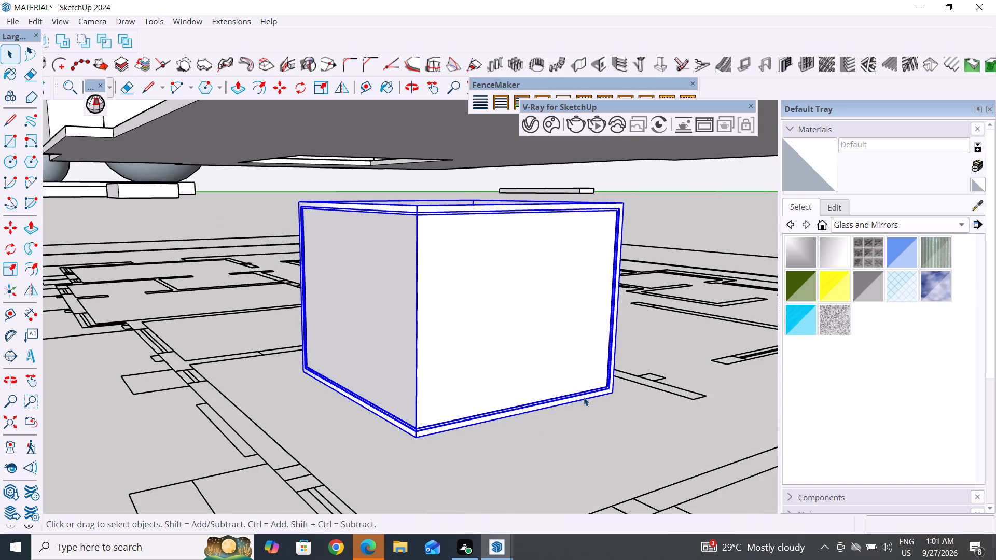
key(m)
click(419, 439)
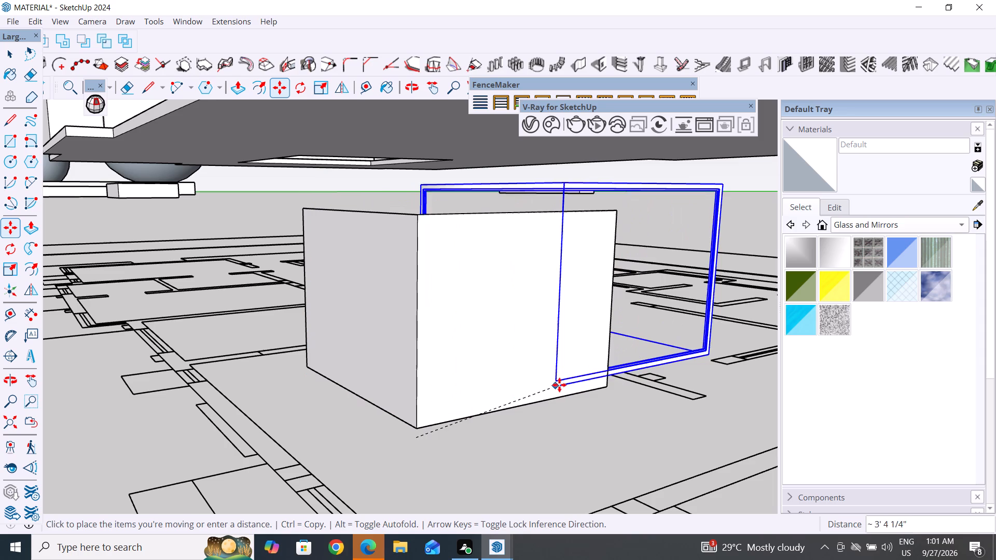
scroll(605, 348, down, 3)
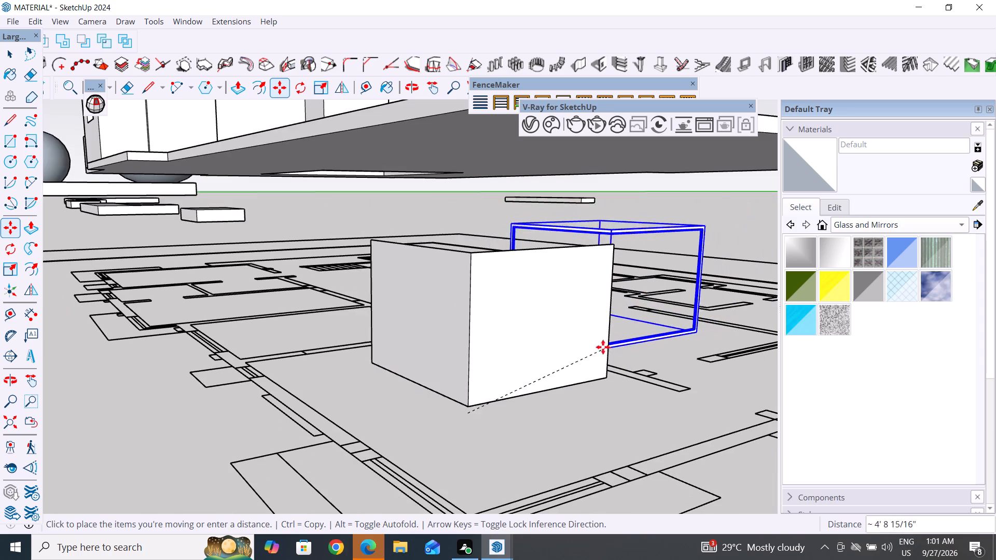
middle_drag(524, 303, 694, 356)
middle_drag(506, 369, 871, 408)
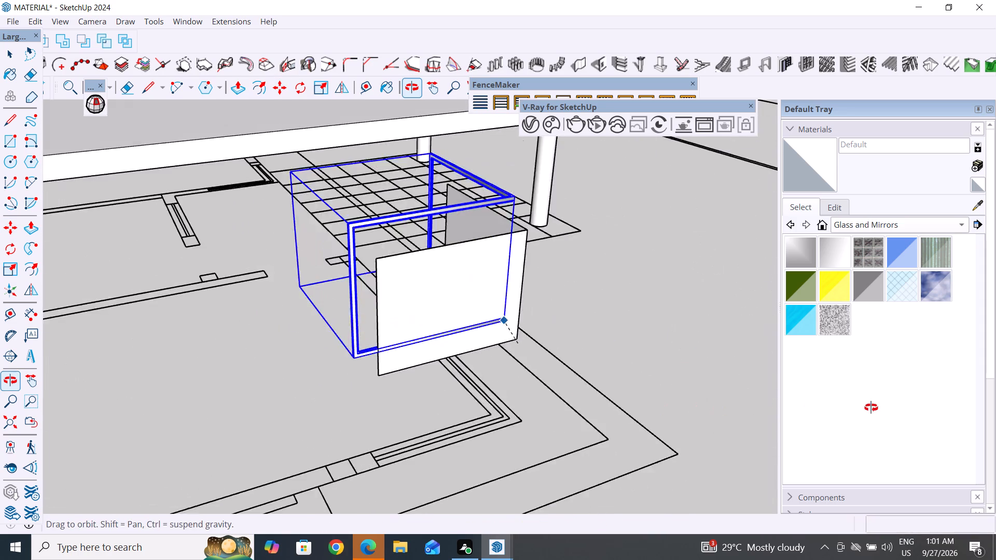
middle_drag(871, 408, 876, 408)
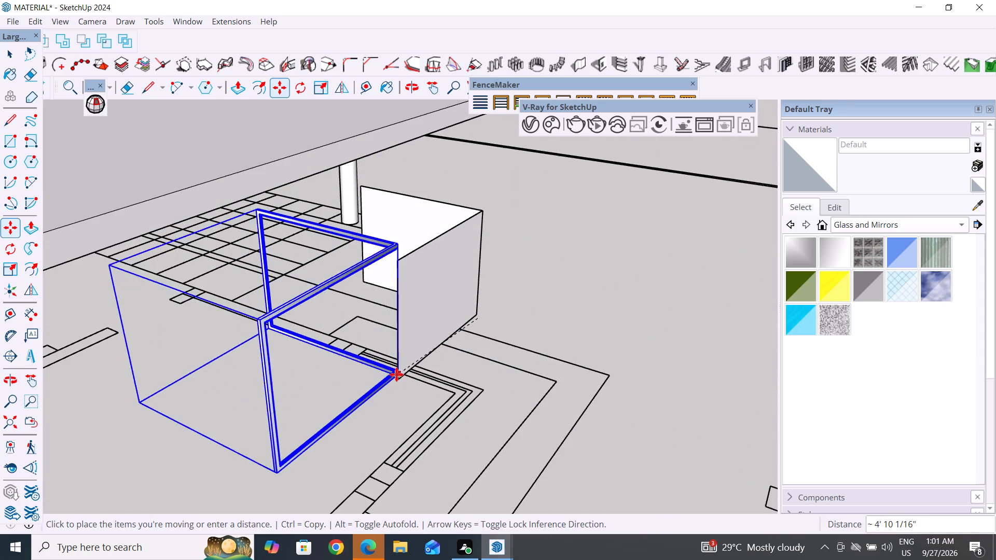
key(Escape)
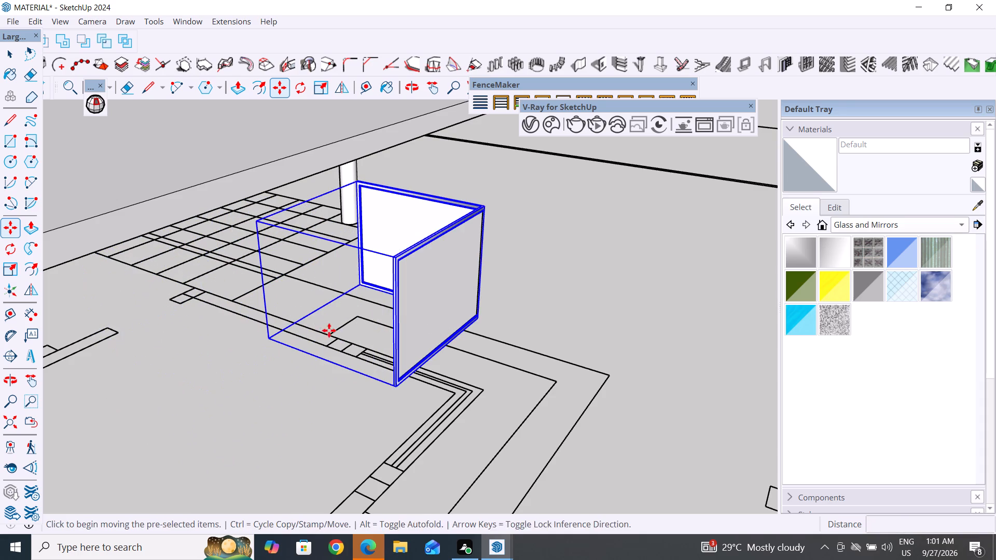
Examine the curved canopy, the upper floor slab and the floor plan linework around the corner window, clearing the frame selection.
middle_drag(647, 354, 0, 278)
middle_drag(781, 301, 364, 307)
scroll(563, 492, down, 5)
middle_drag(609, 423, 385, 389)
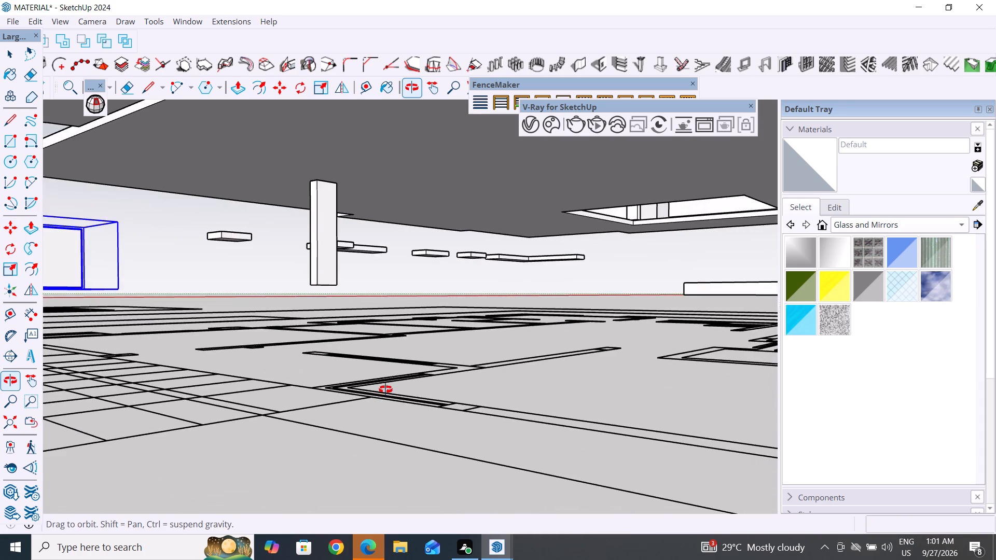
middle_drag(385, 389, 404, 425)
scroll(495, 364, down, 4)
scroll(216, 462, down, 1)
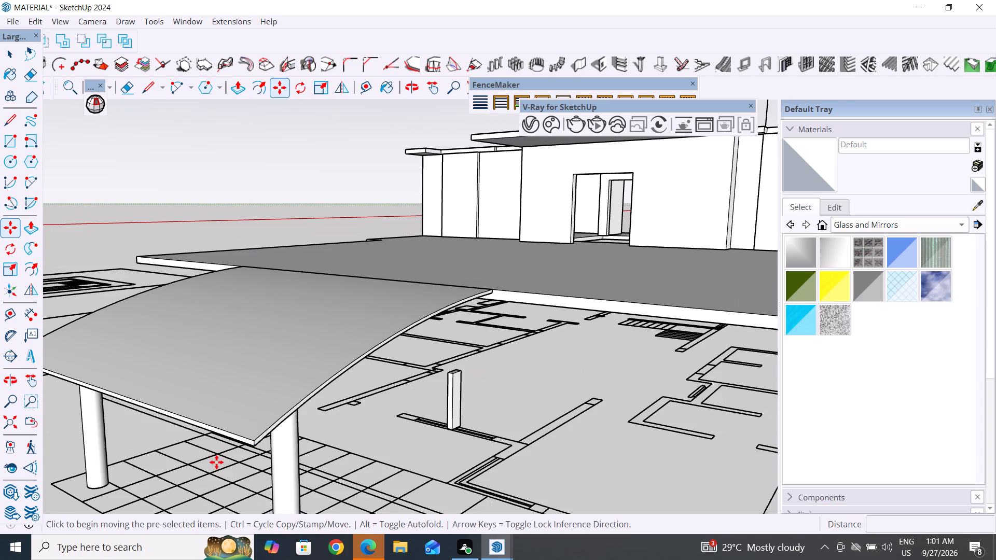
middle_drag(273, 441, 326, 408)
scroll(150, 398, up, 4)
key(Escape)
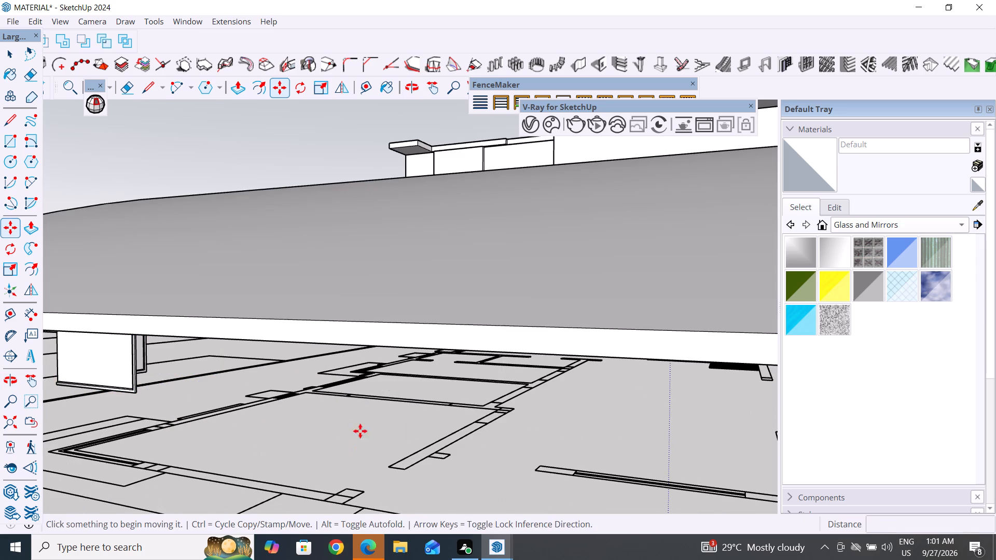
Move the window frame group sideways off the glass panes by about 2' 9 1/4", gripping it at its bottom corner.
scroll(430, 409, down, 5)
scroll(255, 390, up, 4)
middle_drag(258, 442, 363, 453)
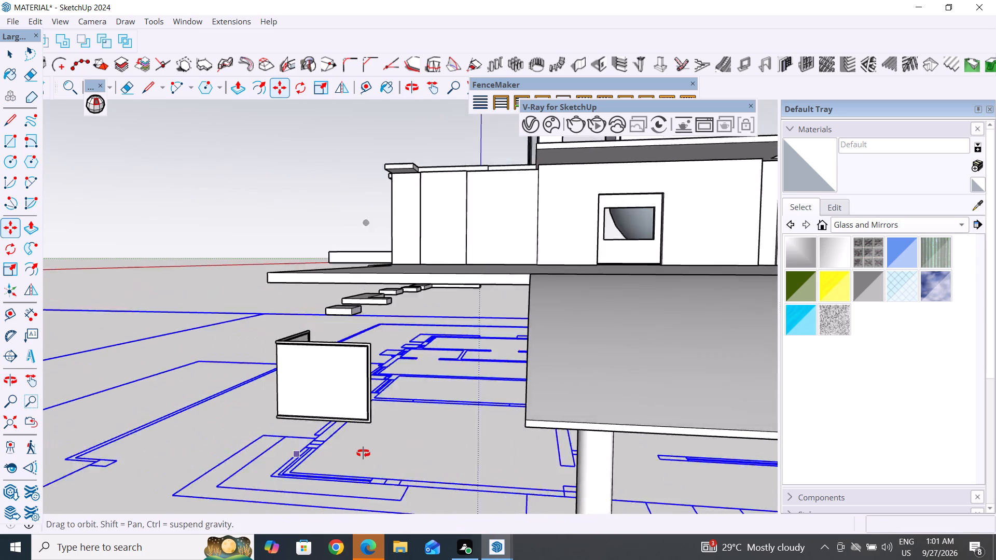
middle_drag(363, 453, 360, 453)
key(Escape)
key(Escape)
scroll(315, 424, up, 5)
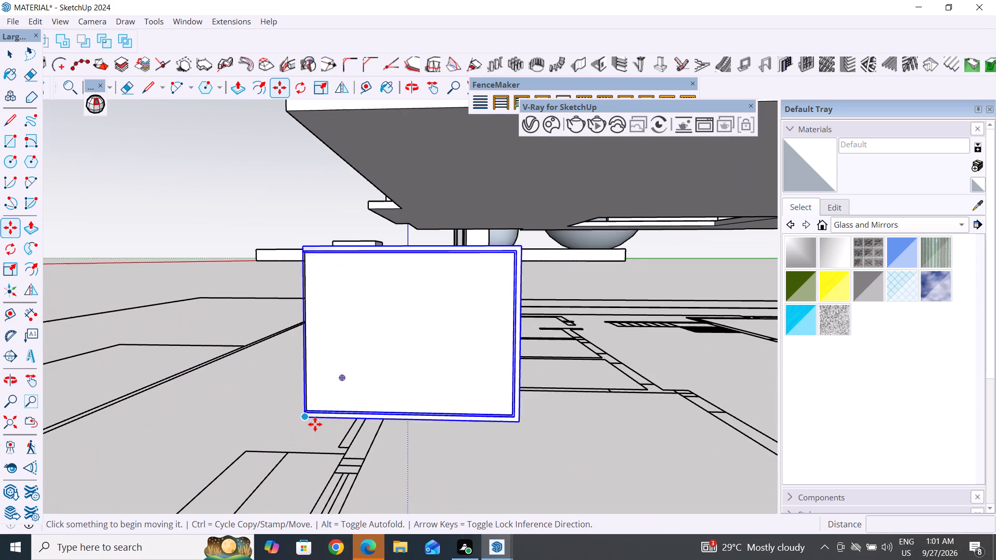
click(312, 421)
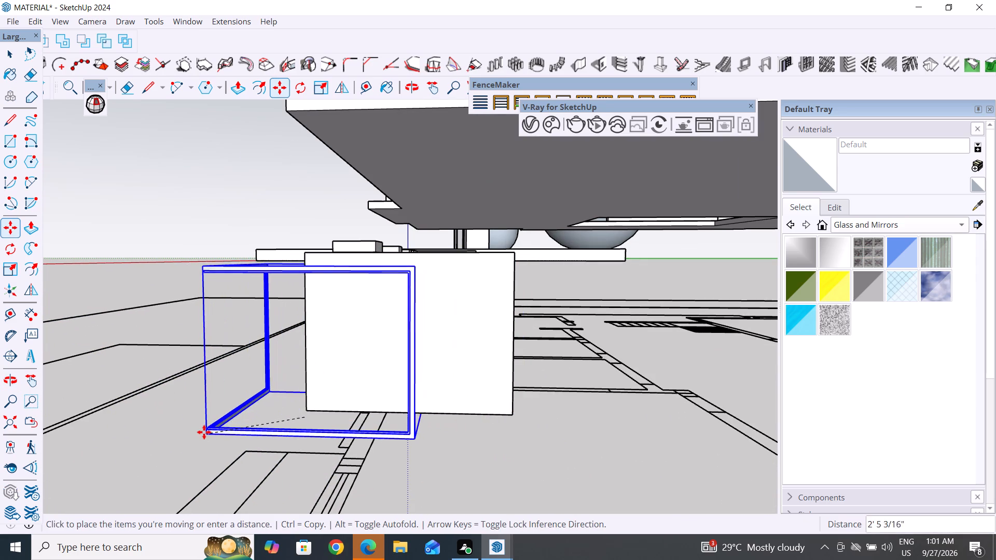
click(195, 441)
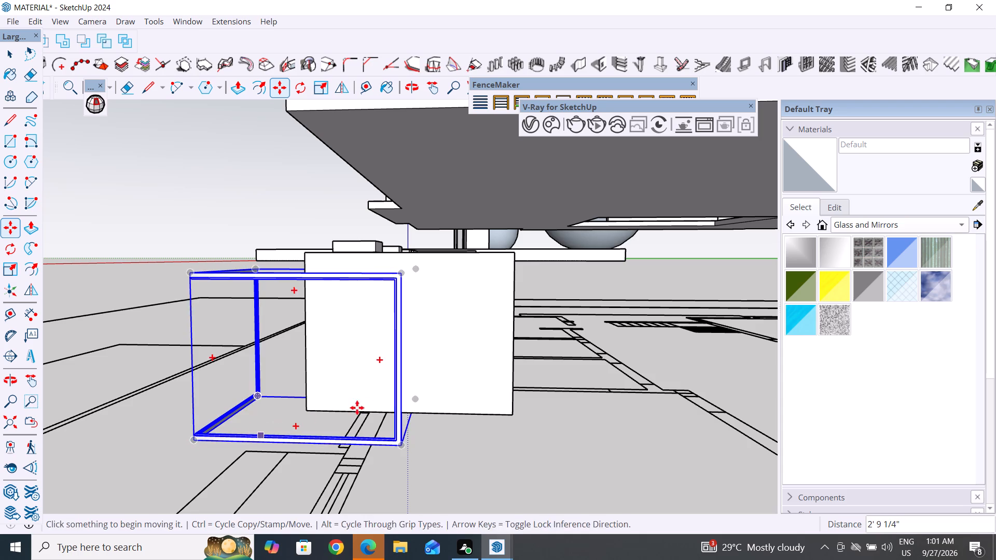
key(Escape)
key(Escape)
click(11, 50)
Examine the separated frame and glass panes and the surrounding house from several sides.
scroll(457, 409, down, 1)
middle_drag(470, 418, 491, 433)
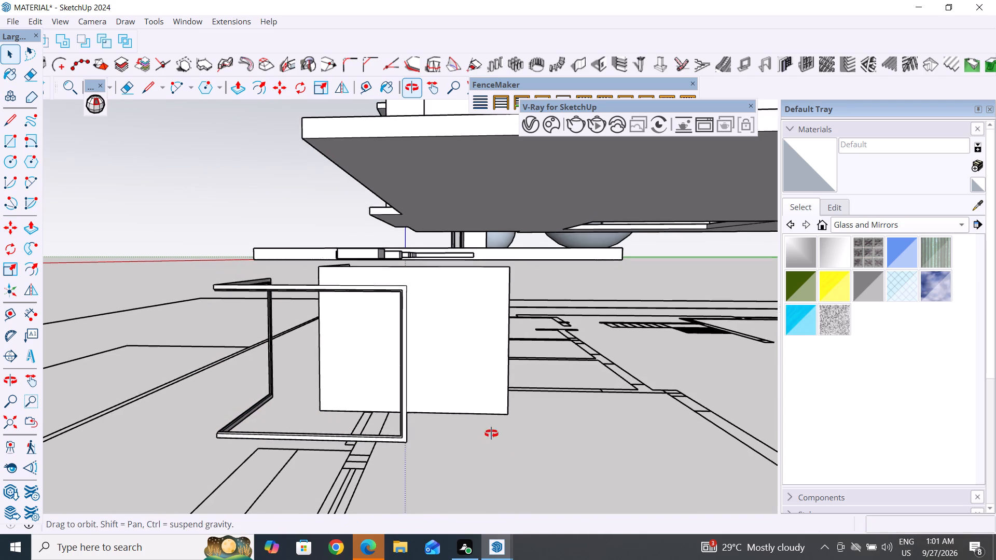
middle_drag(491, 433, 880, 528)
middle_drag(335, 376, 787, 373)
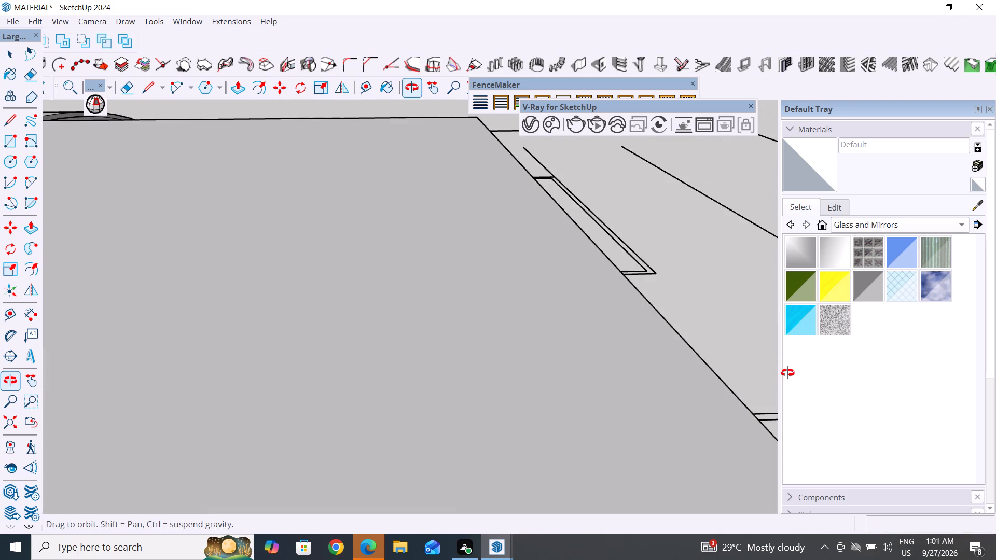
middle_drag(787, 373, 451, 283)
middle_drag(535, 347, 0, 344)
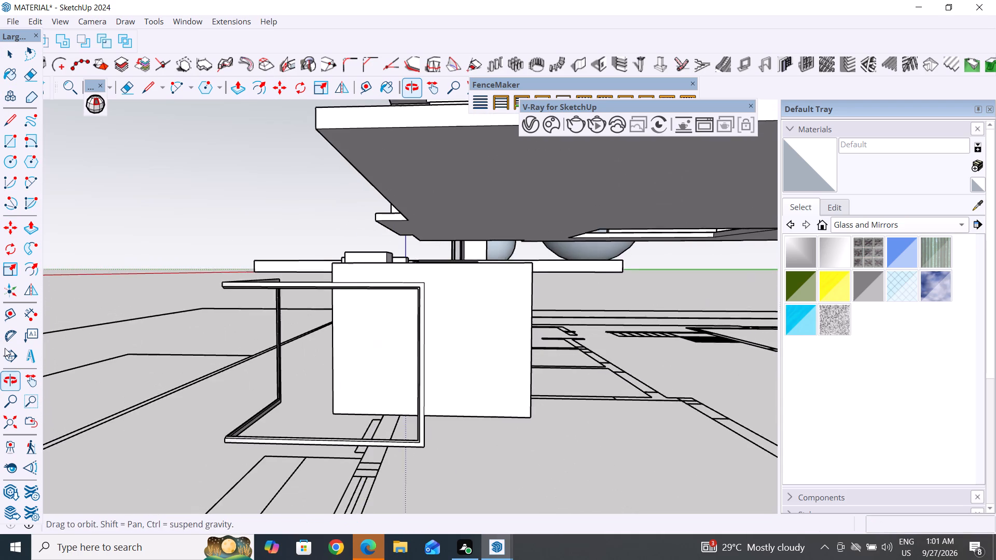
middle_drag(448, 386, 114, 349)
scroll(555, 388, down, 3)
middle_drag(529, 391, 449, 397)
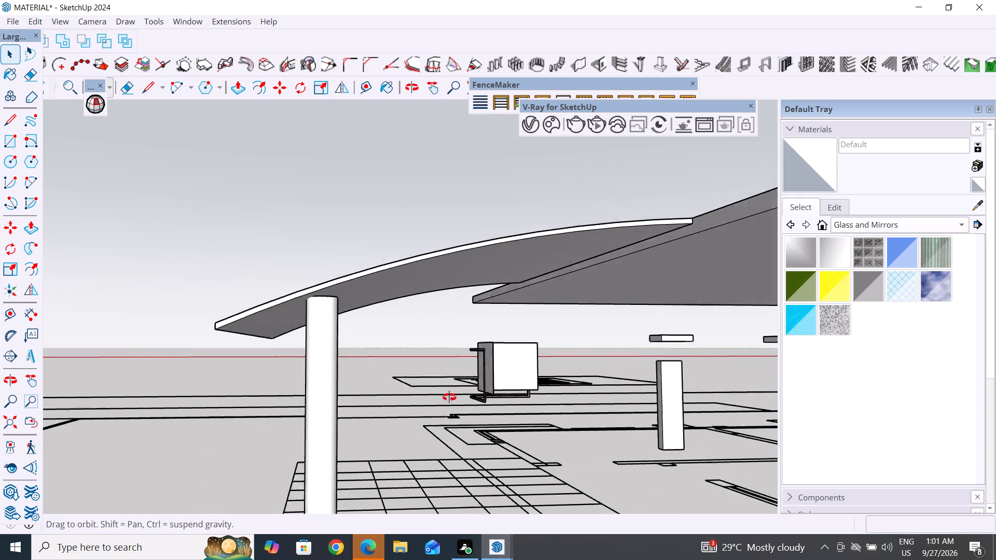
middle_drag(449, 397, 449, 397)
scroll(546, 365, up, 5)
scroll(530, 324, up, 3)
scroll(547, 390, down, 5)
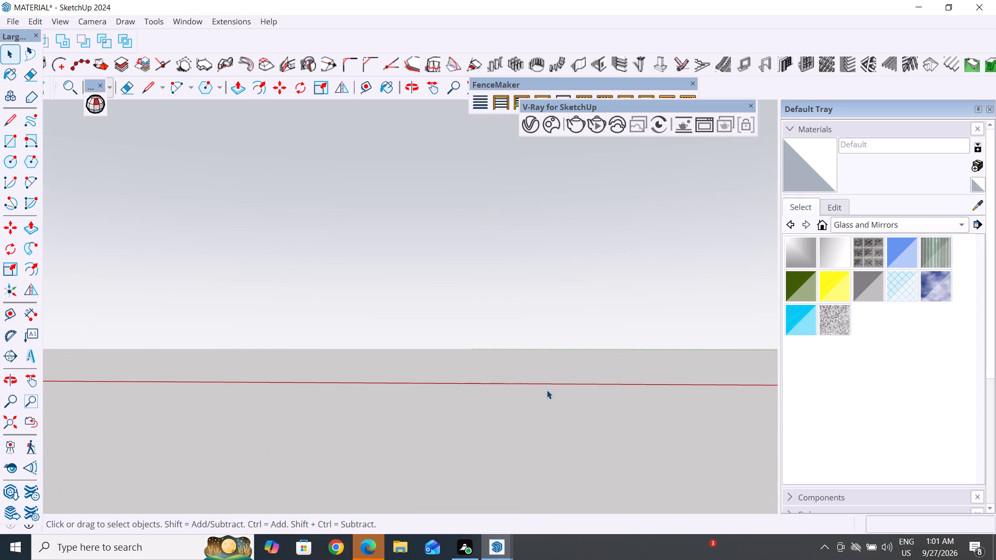
scroll(547, 390, down, 7)
scroll(535, 443, up, 2)
scroll(535, 443, down, 5)
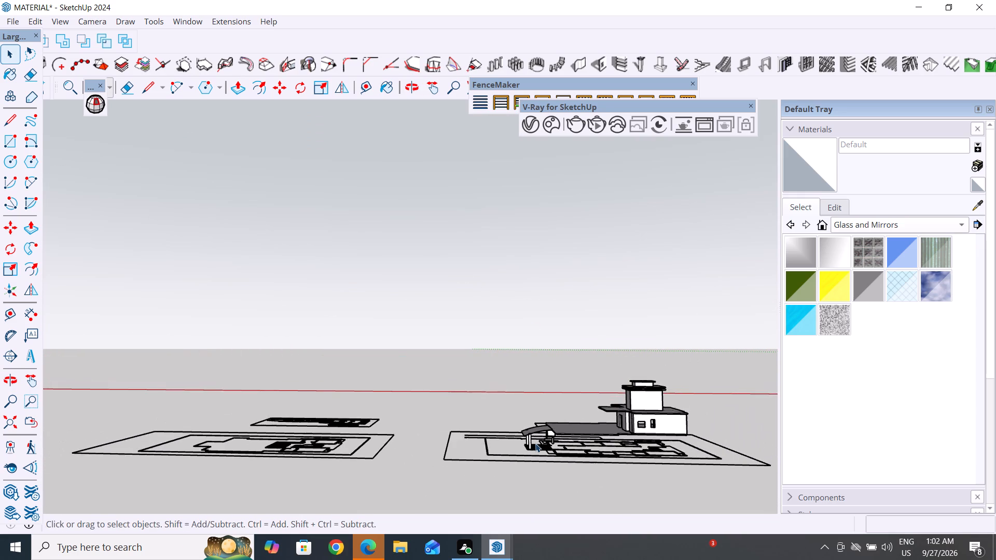
scroll(503, 483, down, 6)
scroll(995, 485, up, 1)
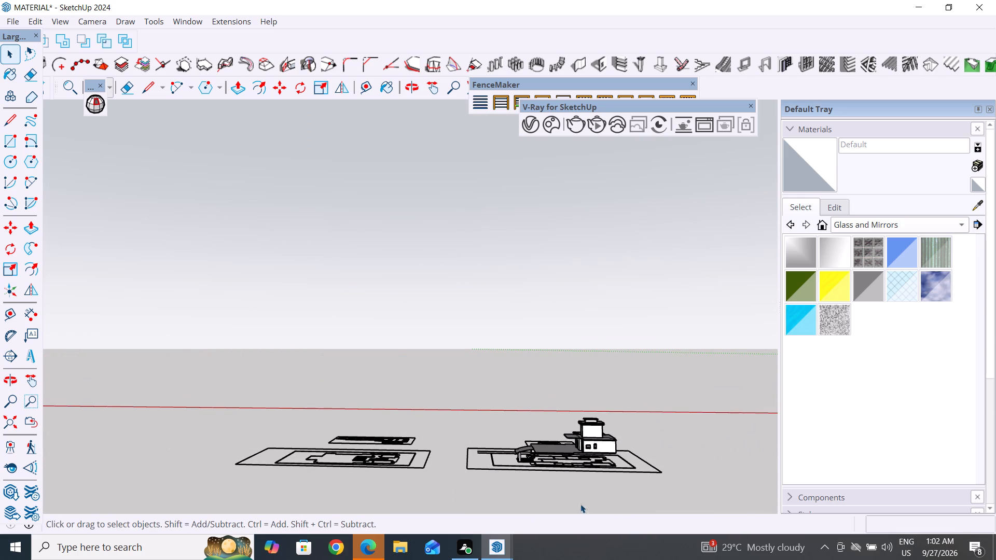
Select all the connected geometry of the extruded glass panes and make it a group.
scroll(580, 504, up, 5)
scroll(559, 432, up, 11)
middle_drag(566, 442, 482, 400)
scroll(482, 400, up, 1)
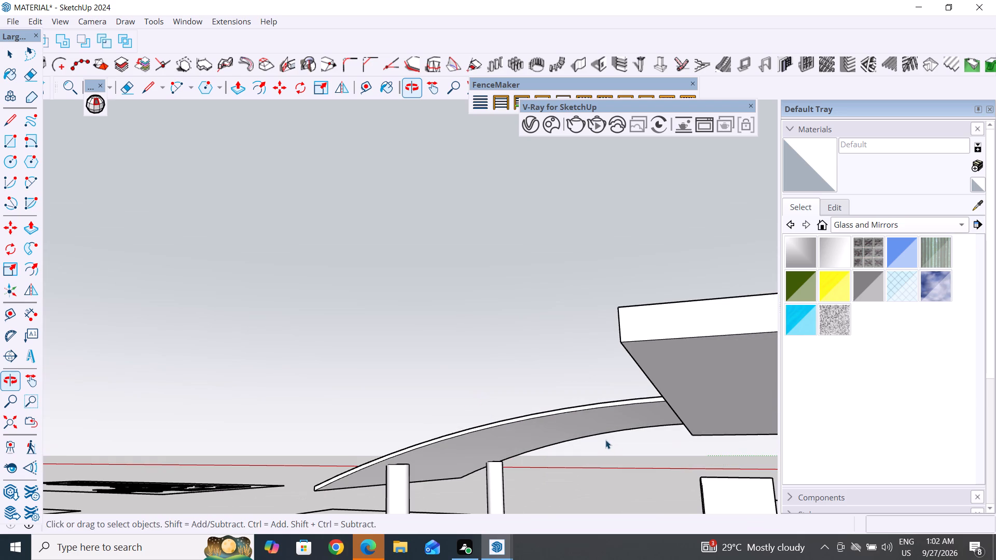
scroll(425, 356, down, 3)
middle_drag(545, 467, 551, 483)
scroll(572, 419, up, 3)
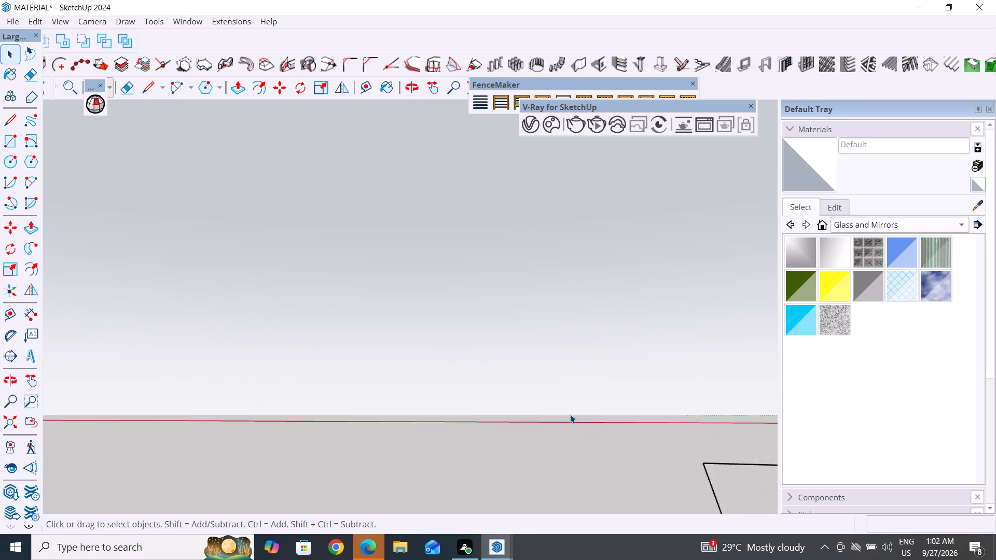
scroll(570, 414, up, 2)
scroll(570, 414, down, 4)
click(502, 392)
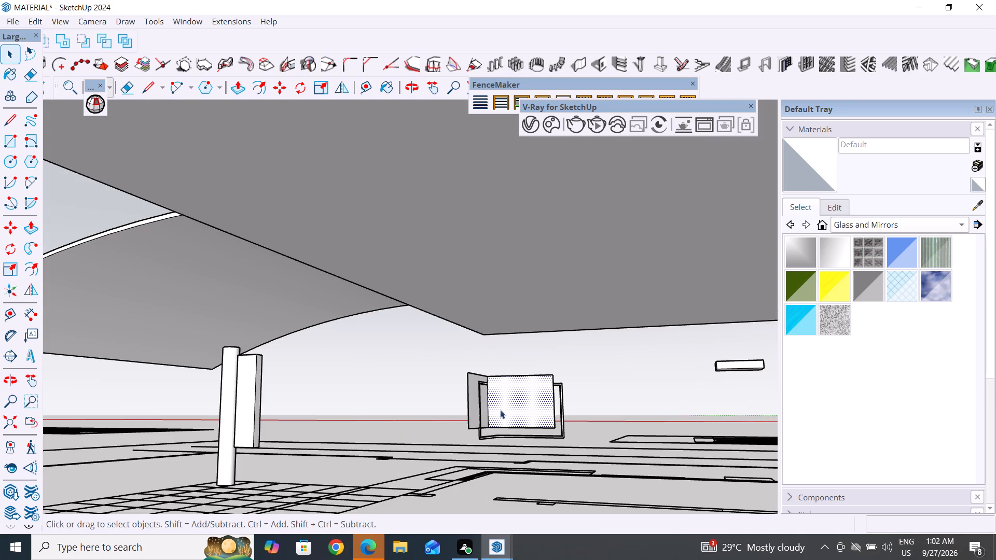
triple_click(507, 406)
click(507, 406)
right_click(507, 406)
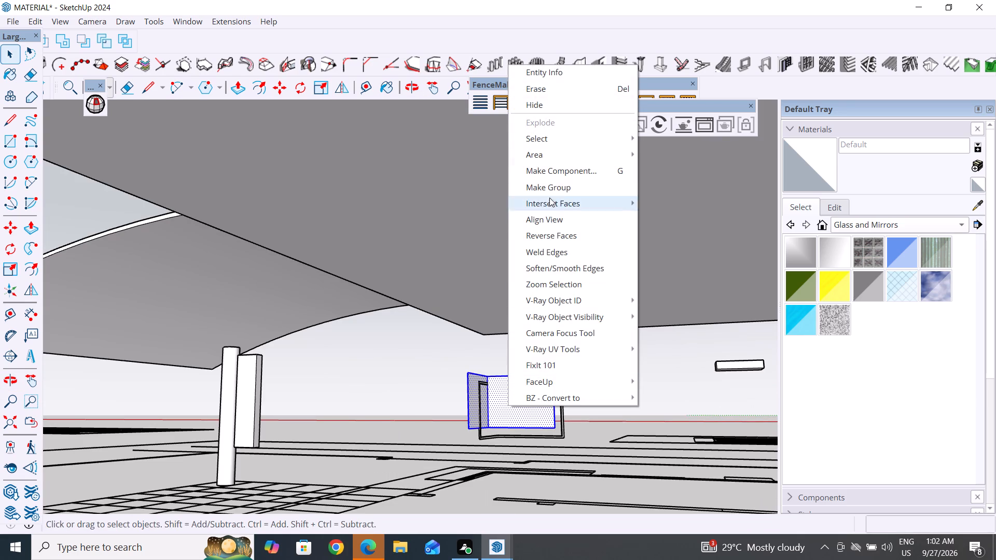
click(553, 190)
Move the glass panes group by its bottom corner about 2' 9 7/16" onto the matching corner endpoint of the frame's bottom rail.
middle_drag(464, 379, 769, 464)
scroll(312, 439, down, 5)
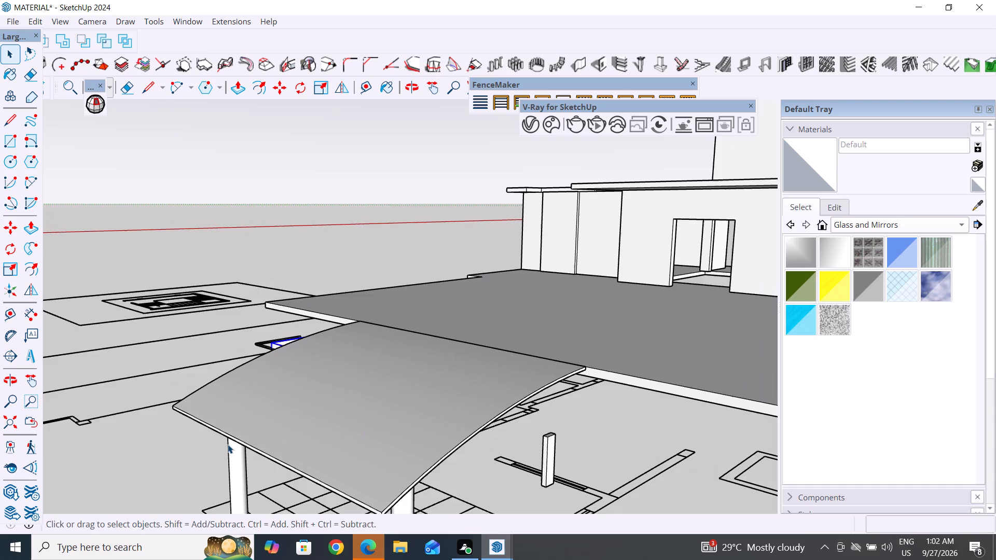
middle_drag(58, 458, 492, 465)
scroll(507, 374, up, 4)
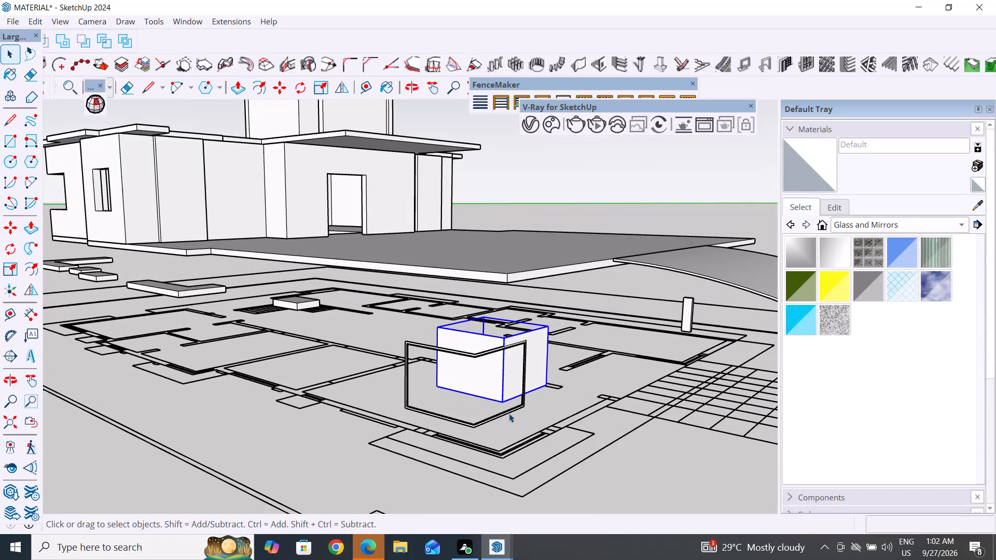
key(m)
scroll(490, 433, up, 6)
click(510, 378)
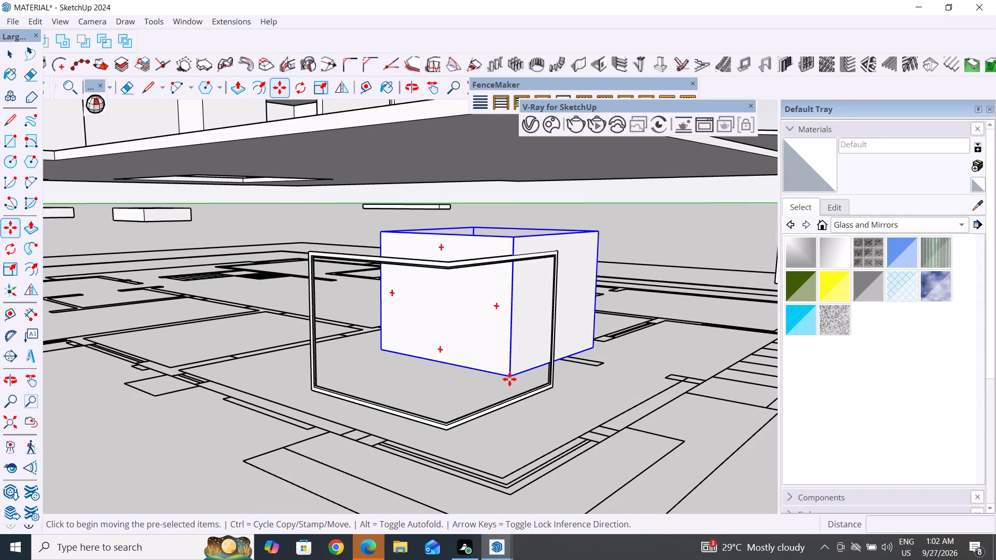
scroll(451, 421, up, 17)
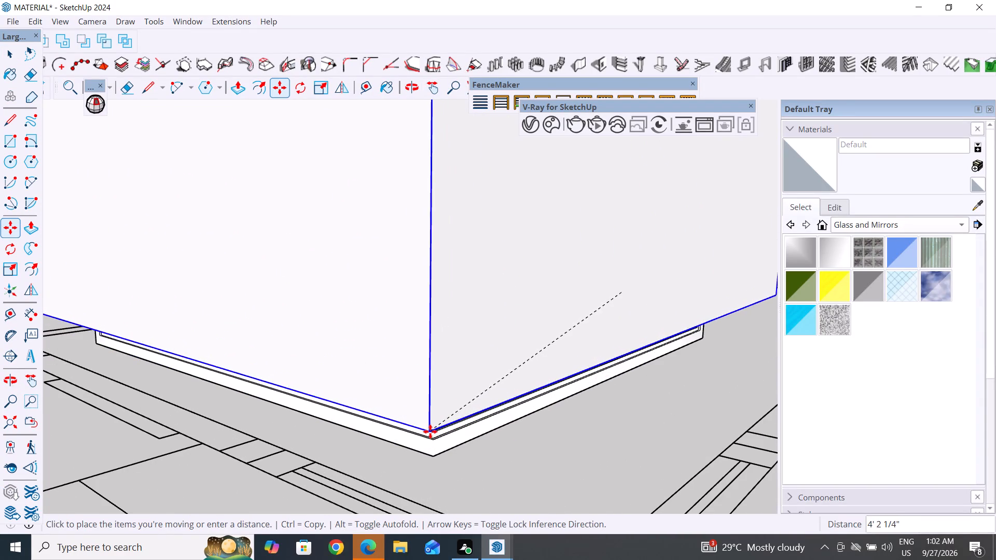
scroll(423, 419, down, 12)
middle_drag(430, 424, 696, 463)
right_click(695, 463)
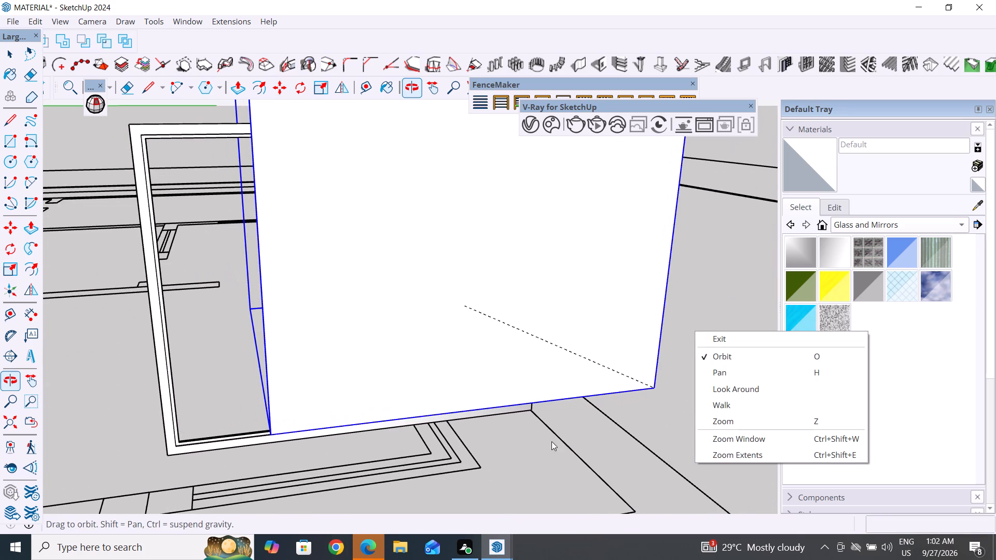
key(Escape)
key(Escape)
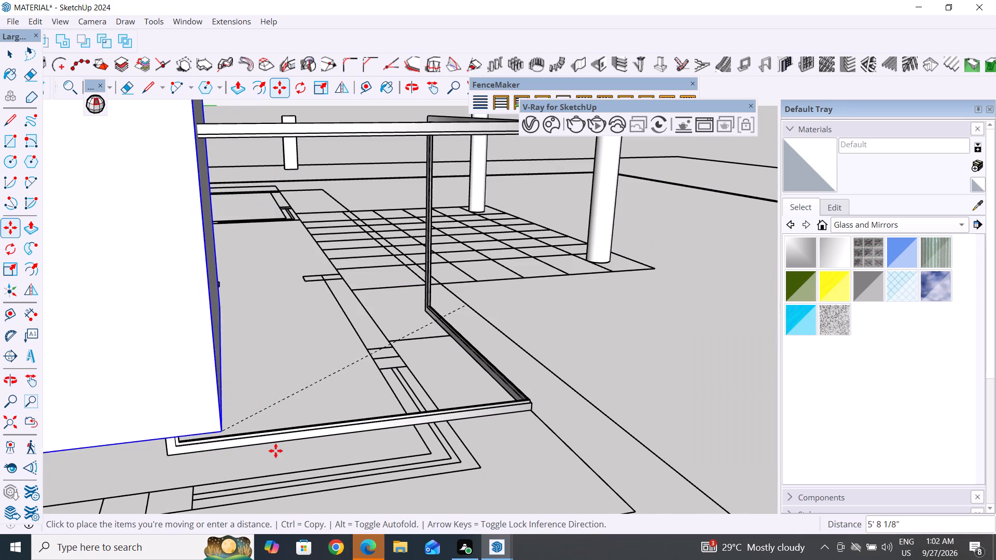
scroll(519, 400, up, 18)
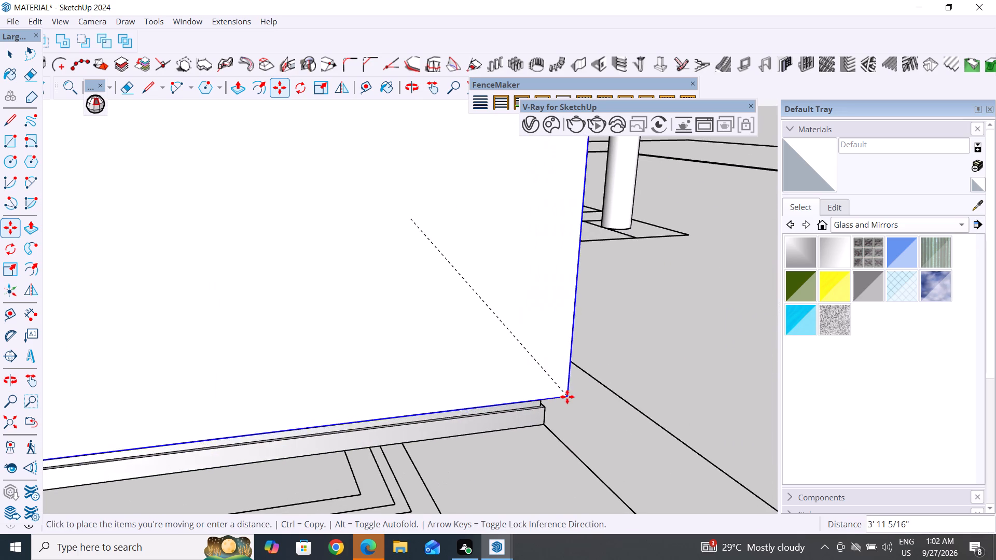
middle_drag(566, 400, 435, 452)
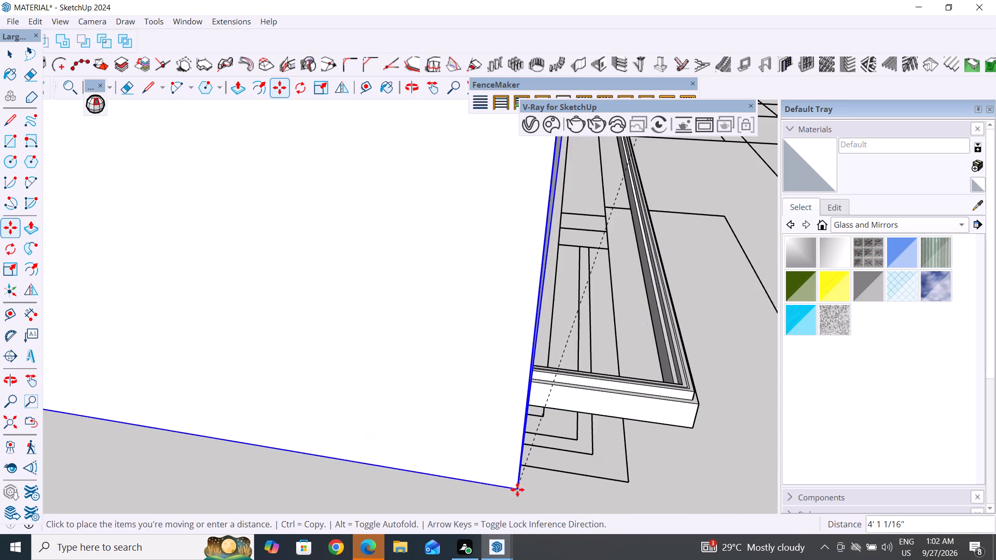
middle_drag(698, 370, 525, 306)
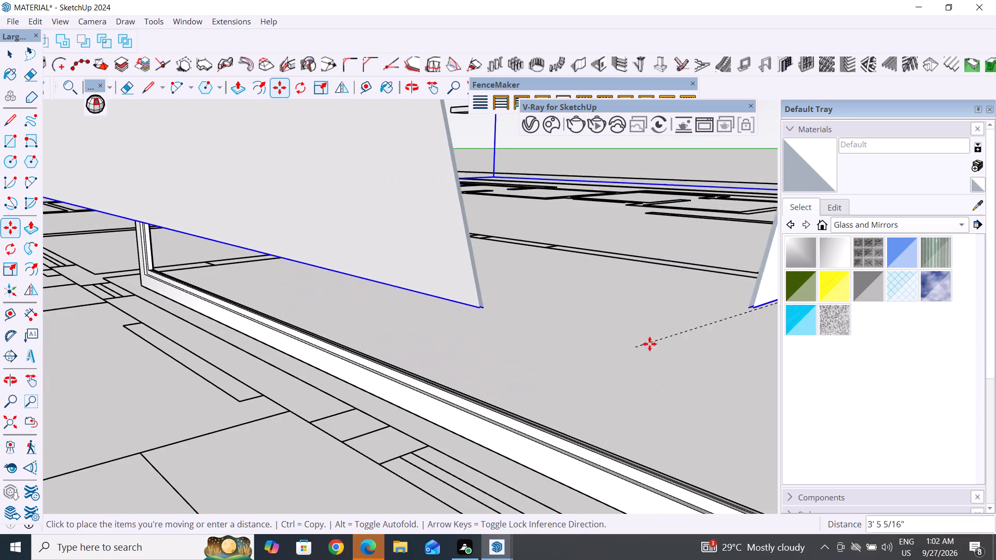
scroll(658, 331, down, 4)
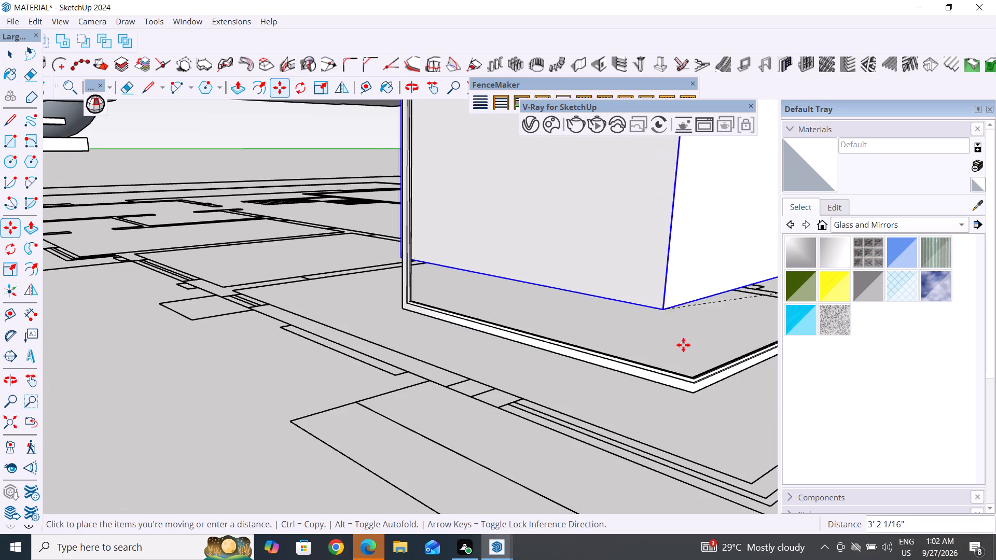
scroll(695, 376, up, 9)
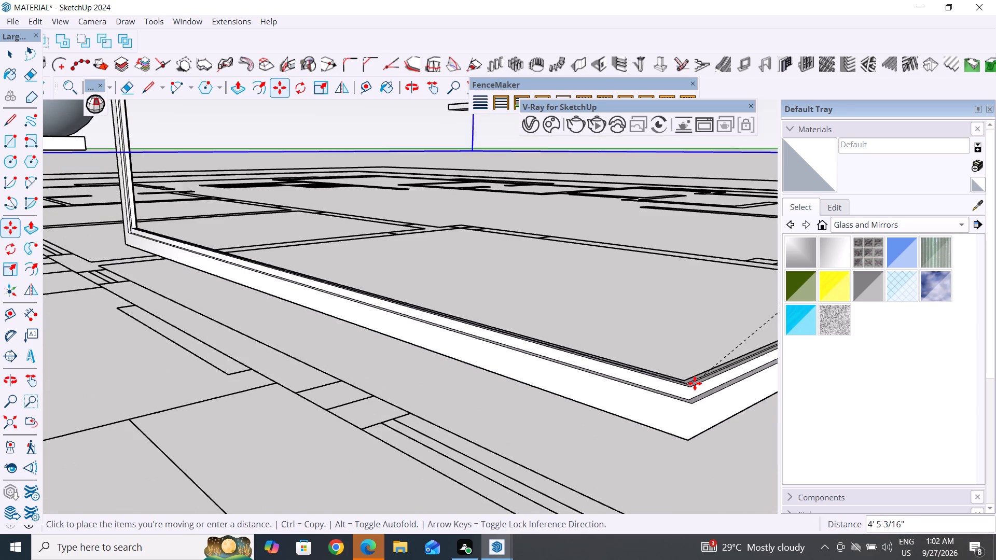
scroll(695, 383, up, 5)
scroll(639, 376, down, 6)
scroll(613, 369, up, 7)
scroll(613, 369, down, 4)
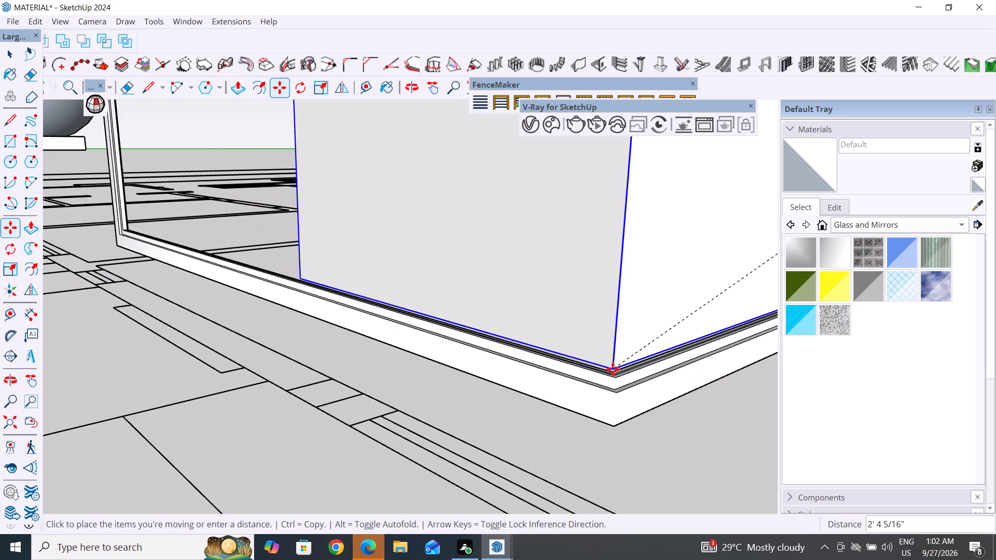
scroll(613, 369, up, 2)
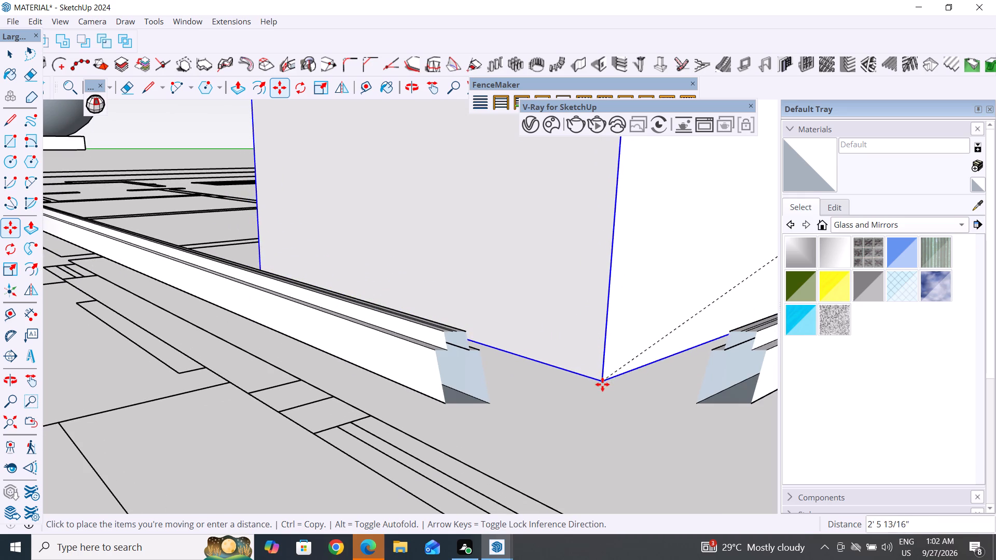
scroll(600, 380, down, 2)
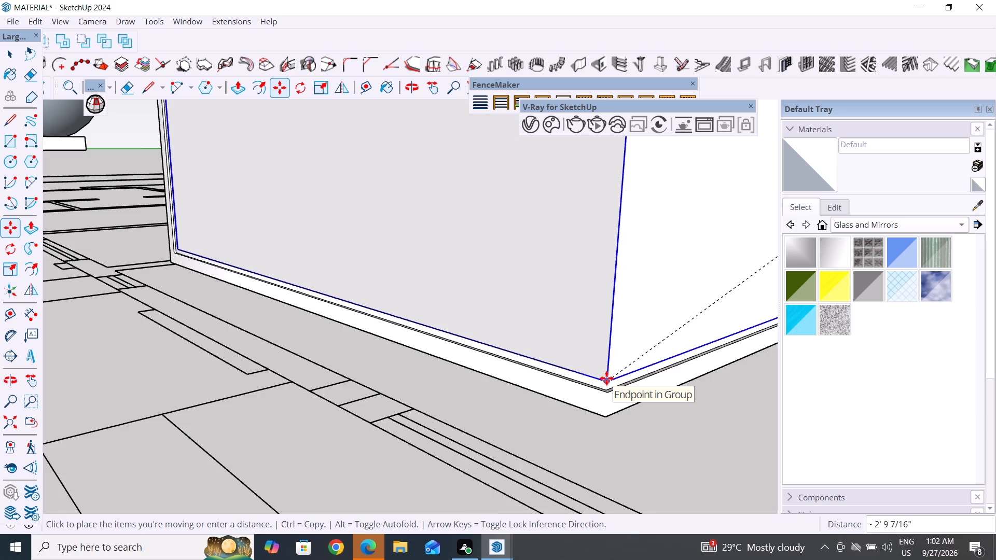
scroll(606, 378, up, 5)
click(606, 377)
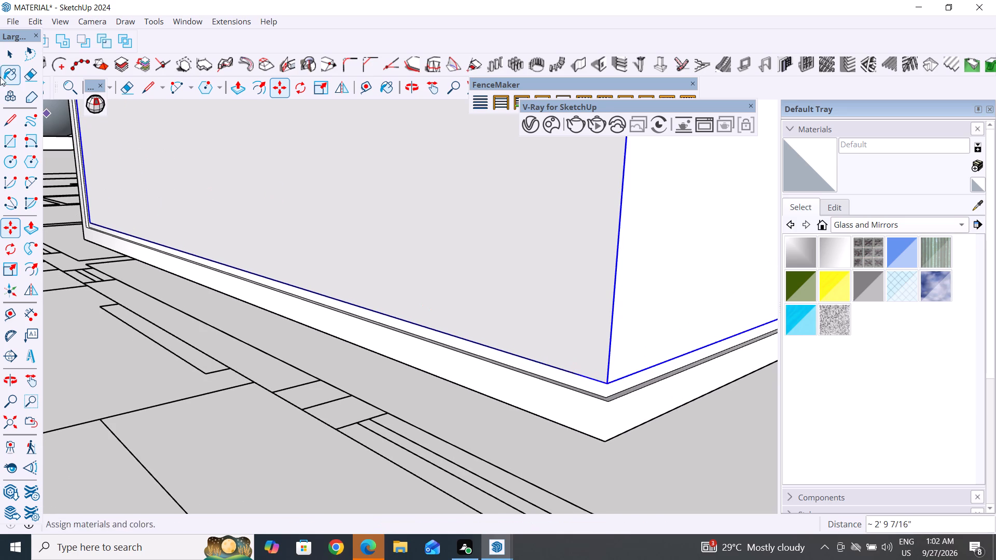
click(11, 52)
Examine how the glass panes group fits into the window frame, from overall views down to the bottom-rail end corner.
scroll(535, 397, down, 18)
middle_drag(605, 385, 483, 444)
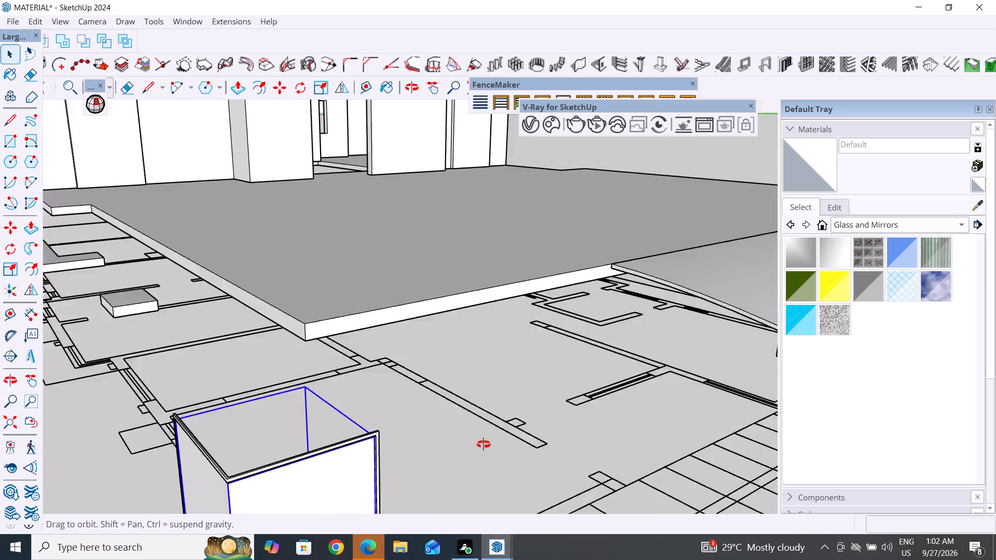
middle_drag(483, 444, 454, 401)
scroll(472, 372, down, 10)
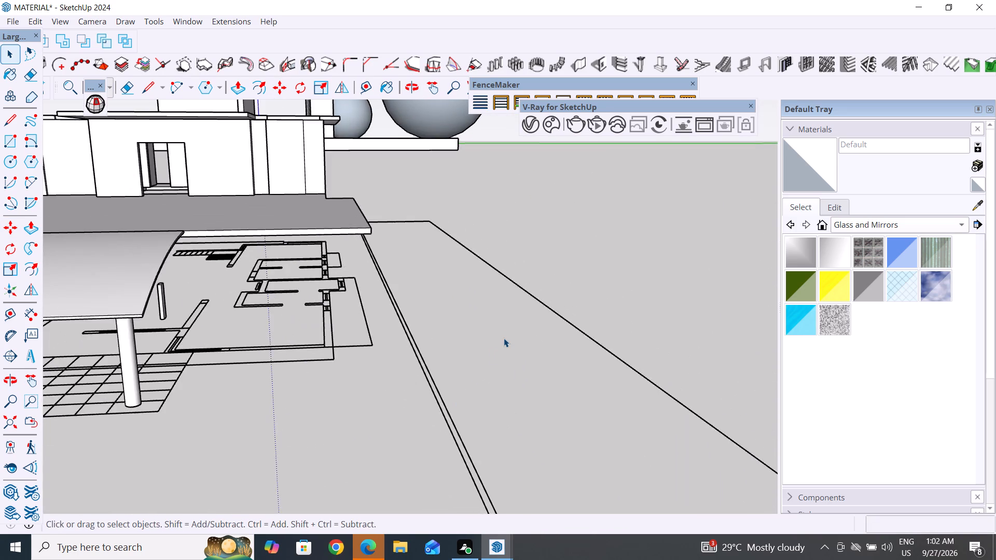
scroll(504, 338, down, 10)
scroll(246, 322, up, 5)
middle_drag(394, 346, 229, 395)
scroll(368, 361, up, 1)
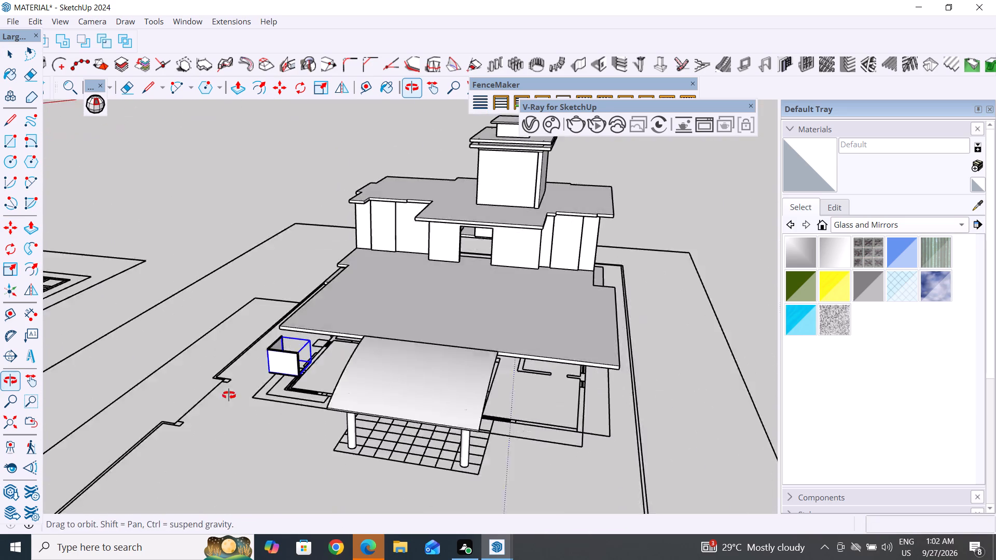
middle_drag(229, 395, 214, 398)
scroll(252, 361, up, 19)
middle_drag(288, 370, 224, 365)
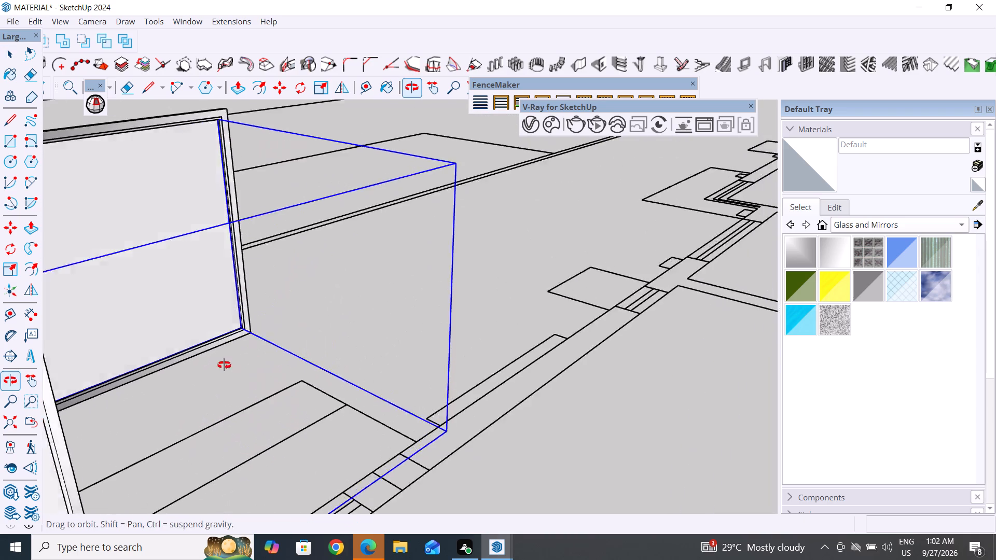
middle_drag(224, 365, 224, 365)
scroll(260, 304, up, 20)
scroll(260, 304, up, 6)
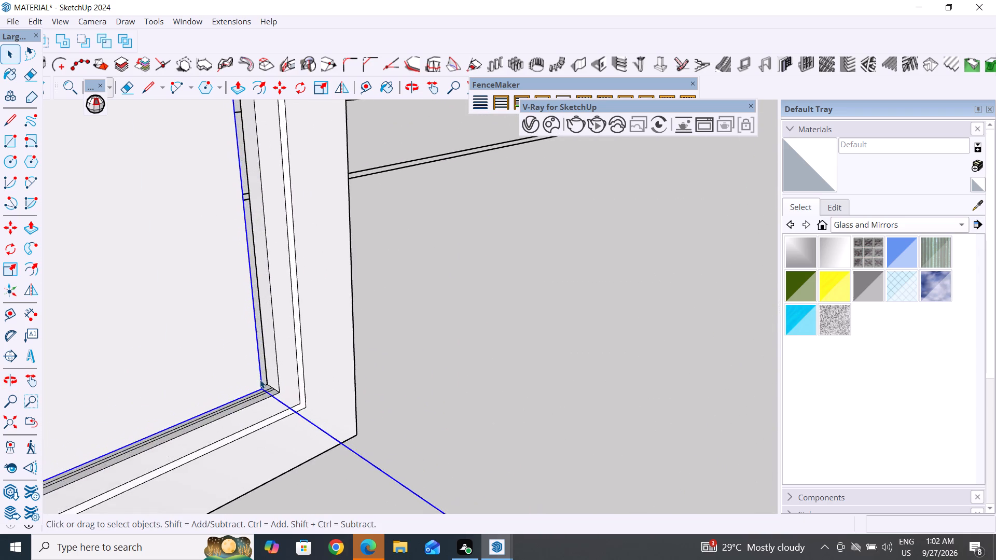
Move the glass panes group inward by its bottom corner onto the lines running along the middle of the frame's bottom rail.
scroll(260, 380, up, 10)
key(m)
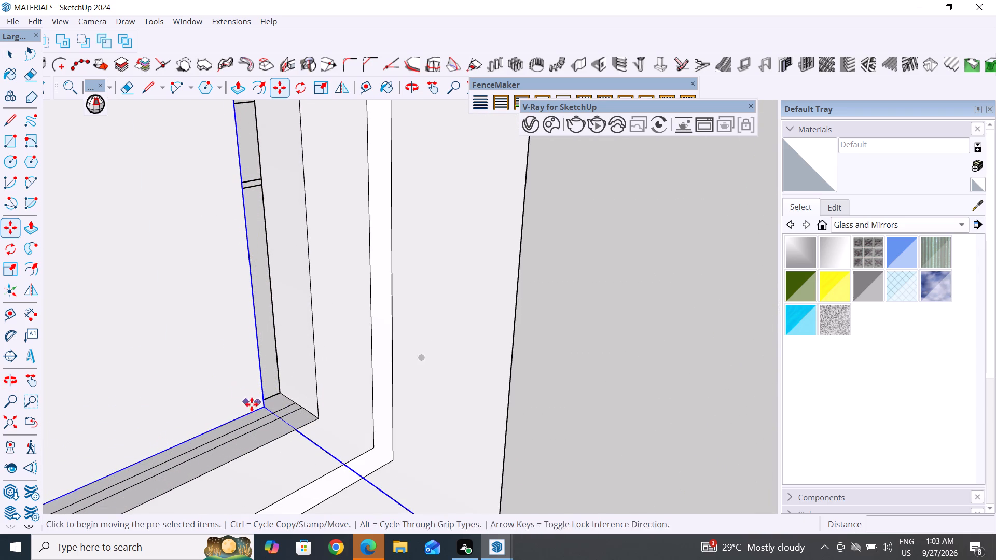
click(261, 409)
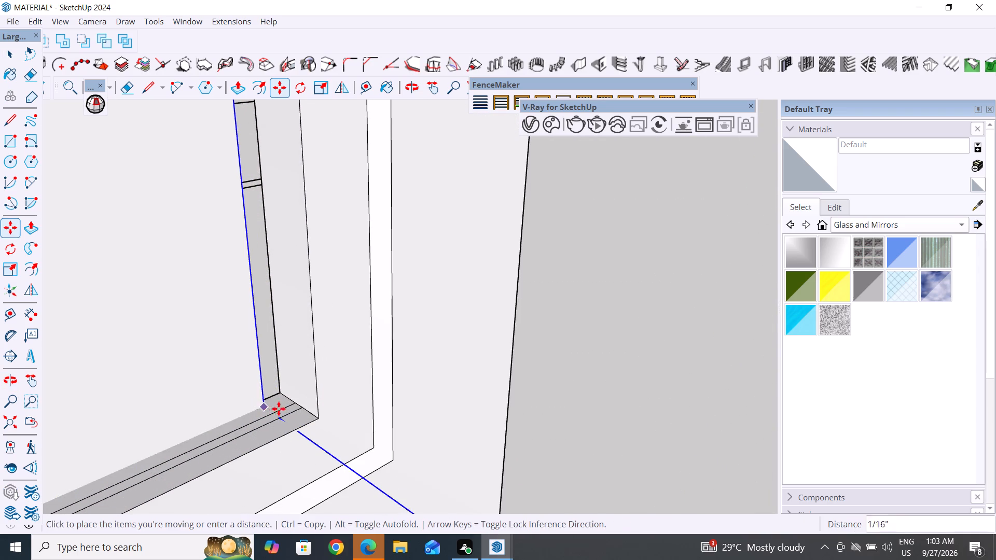
click(298, 410)
Examine how the glass panes group sits inside the frame at both end corners and in overall views.
scroll(631, 352, down, 17)
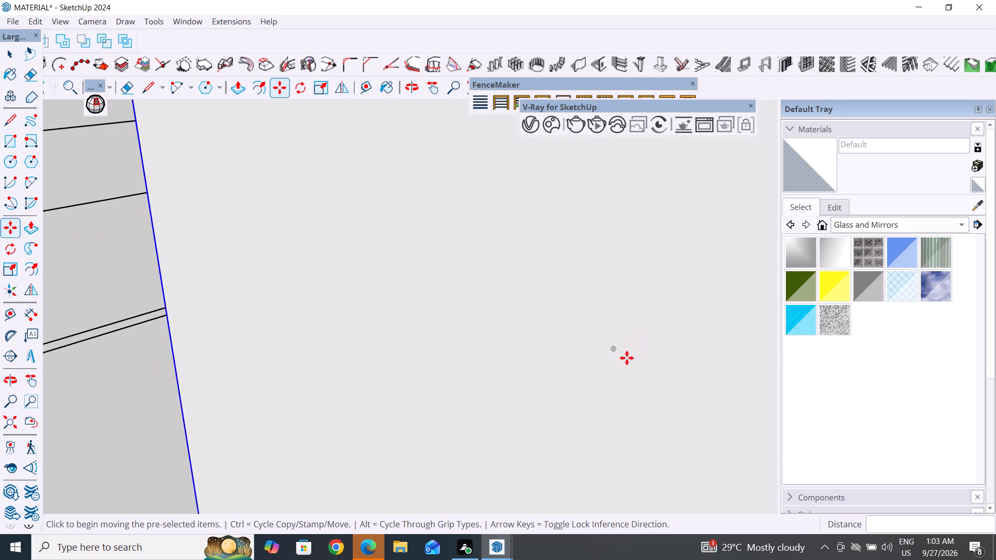
middle_drag(619, 362, 286, 410)
scroll(294, 406, up, 1)
scroll(461, 297, down, 18)
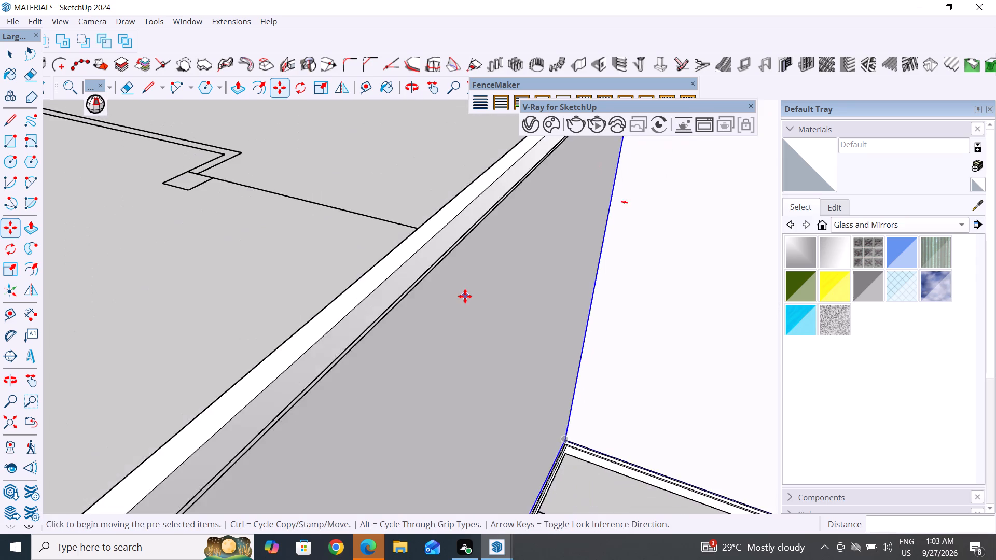
scroll(465, 296, down, 6)
middle_drag(508, 395, 293, 309)
scroll(432, 281, down, 13)
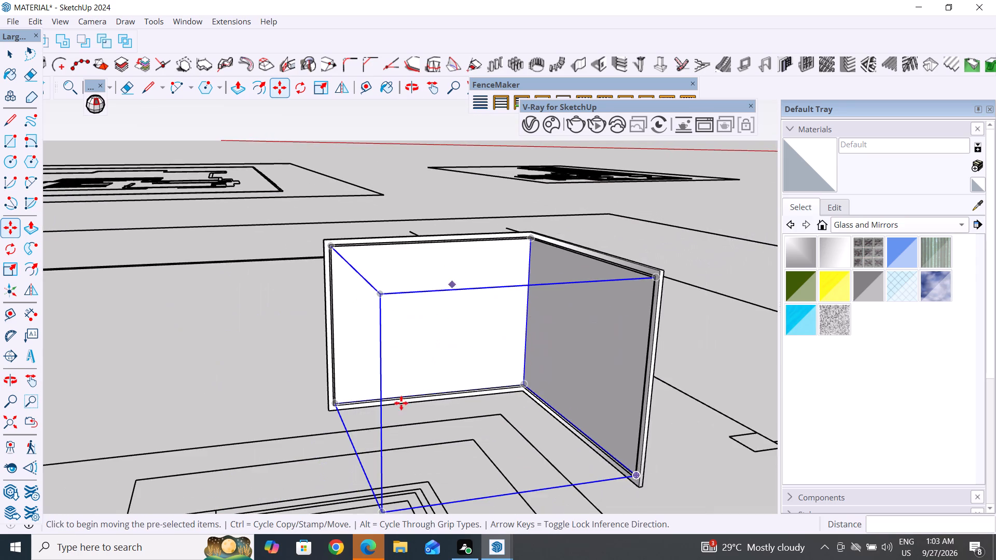
middle_drag(379, 428, 314, 451)
scroll(357, 401, up, 19)
middle_drag(347, 369, 335, 379)
scroll(343, 372, up, 1)
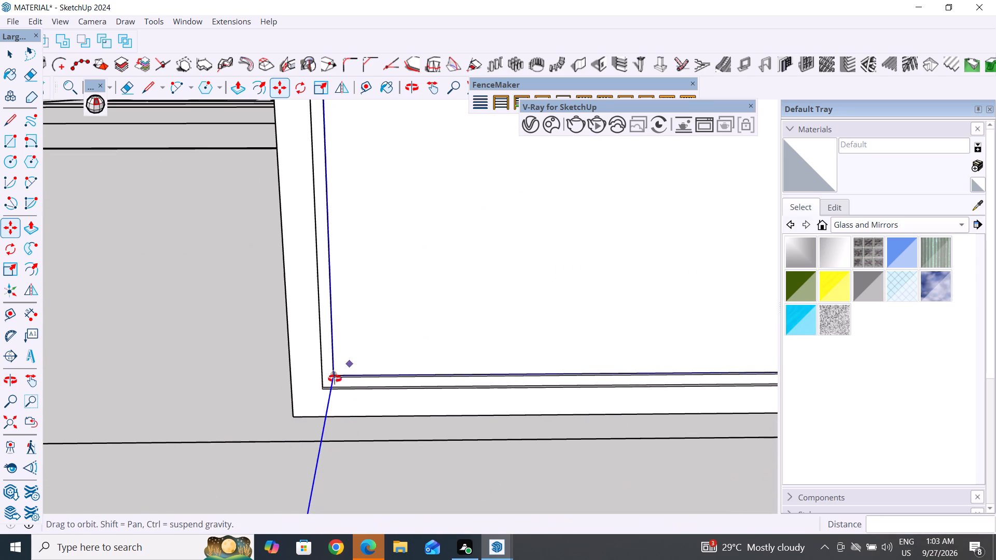
middle_drag(335, 379, 258, 416)
scroll(343, 343, up, 6)
scroll(314, 381, up, 9)
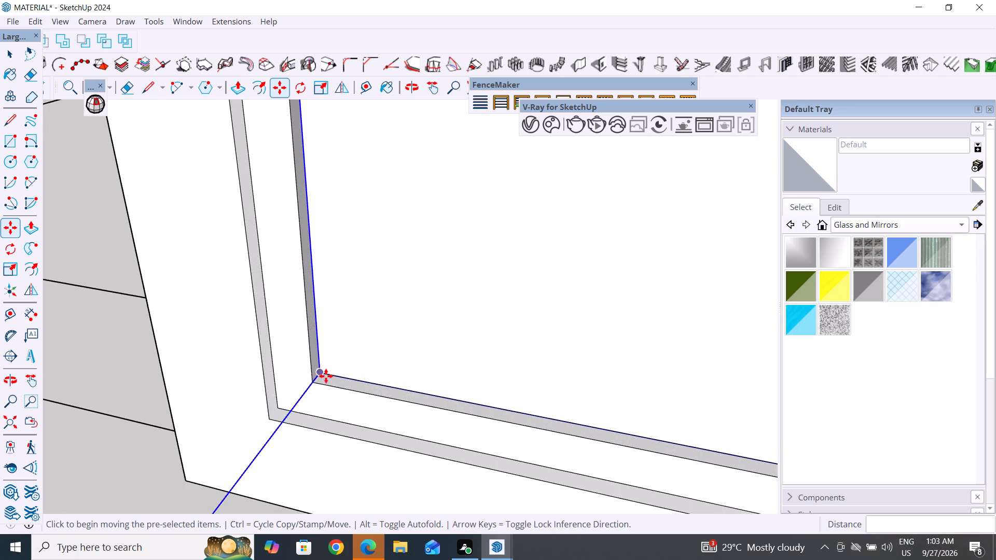
scroll(326, 376, up, 5)
scroll(366, 345, up, 5)
scroll(295, 389, up, 1)
middle_drag(295, 389, 372, 380)
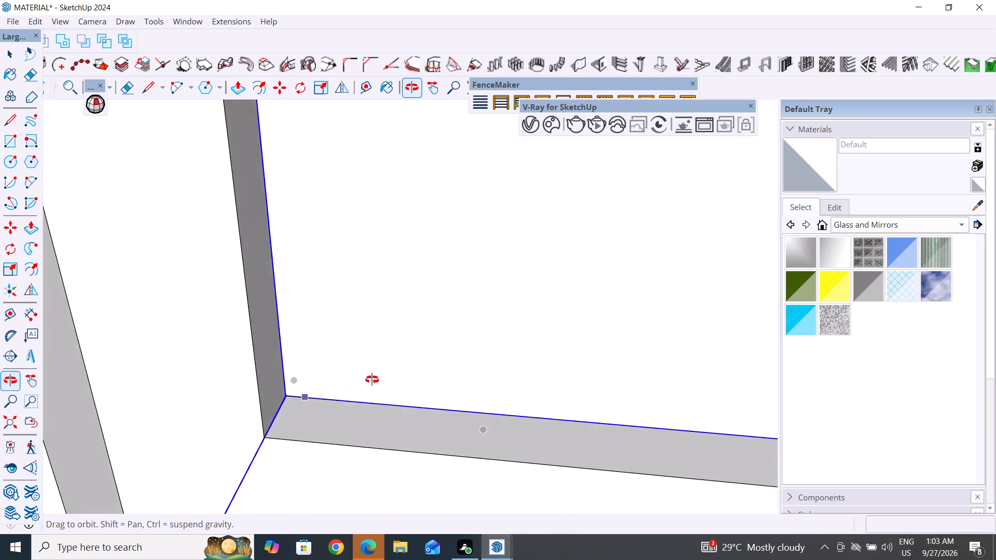
middle_drag(372, 380, 846, 324)
middle_drag(612, 379, 561, 375)
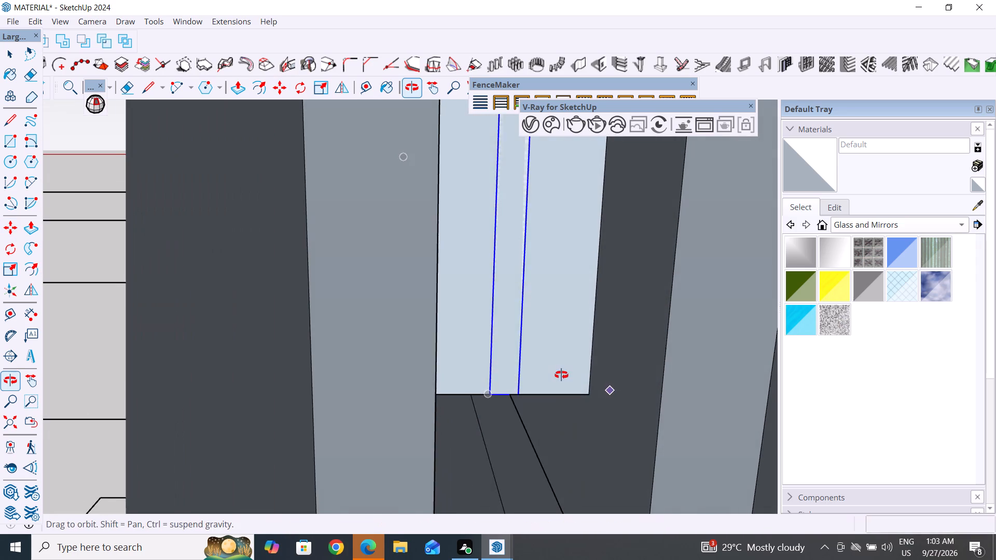
middle_drag(561, 375, 750, 375)
middle_drag(533, 413, 668, 420)
scroll(608, 421, down, 6)
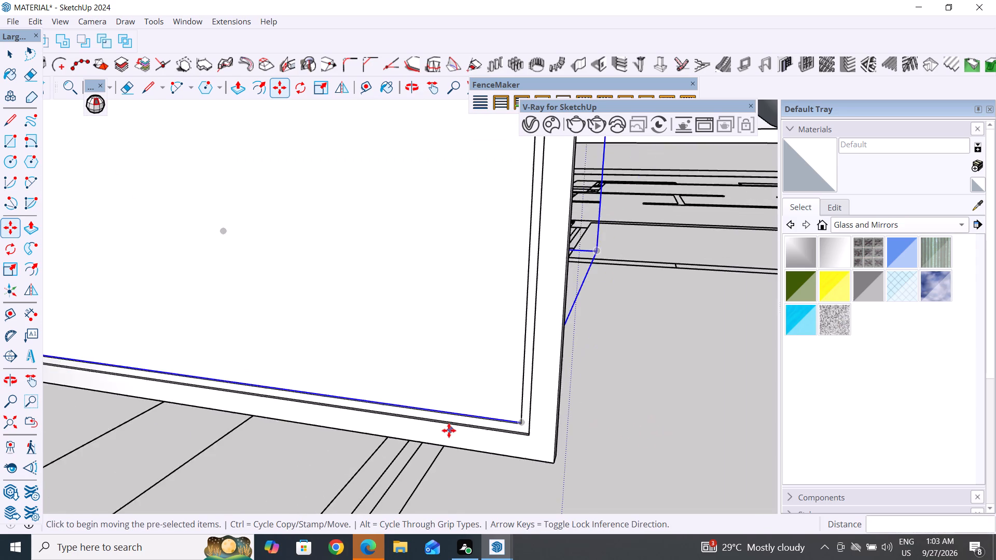
scroll(449, 430, down, 7)
scroll(559, 339, down, 13)
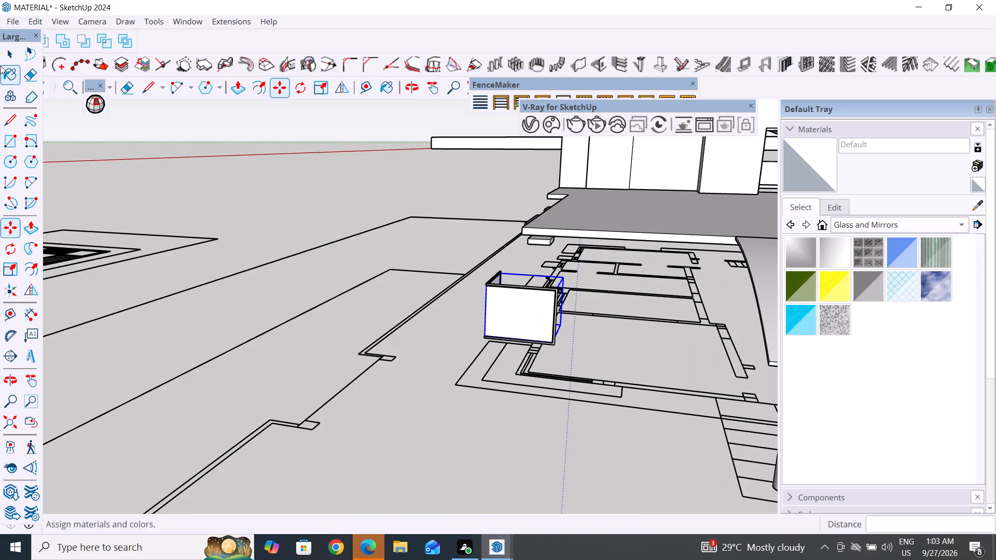
click(8, 50)
click(377, 372)
Paint the glass panes group with the Translucent Glass Blue material from Glass and Mirrors.
middle_drag(422, 456, 700, 451)
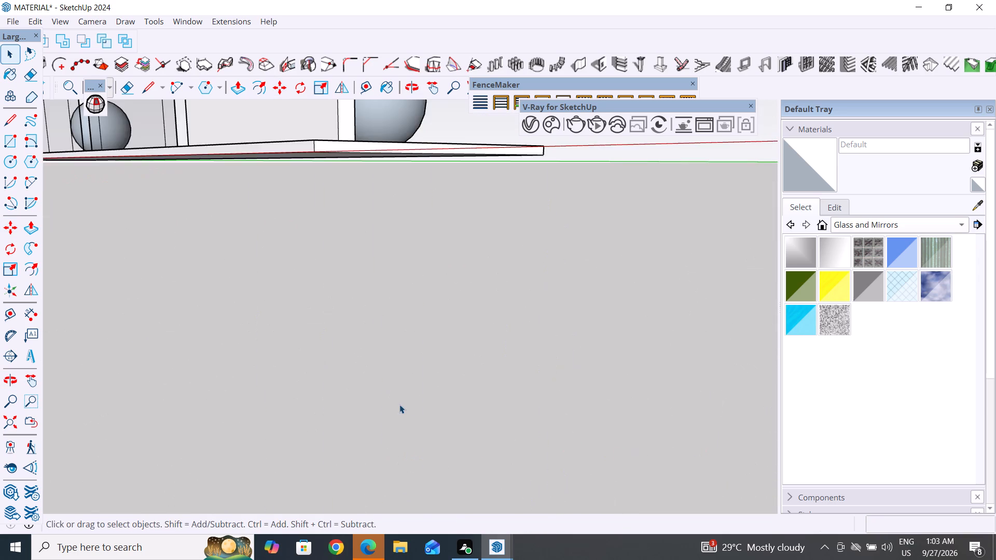
scroll(399, 404, down, 14)
scroll(730, 401, up, 20)
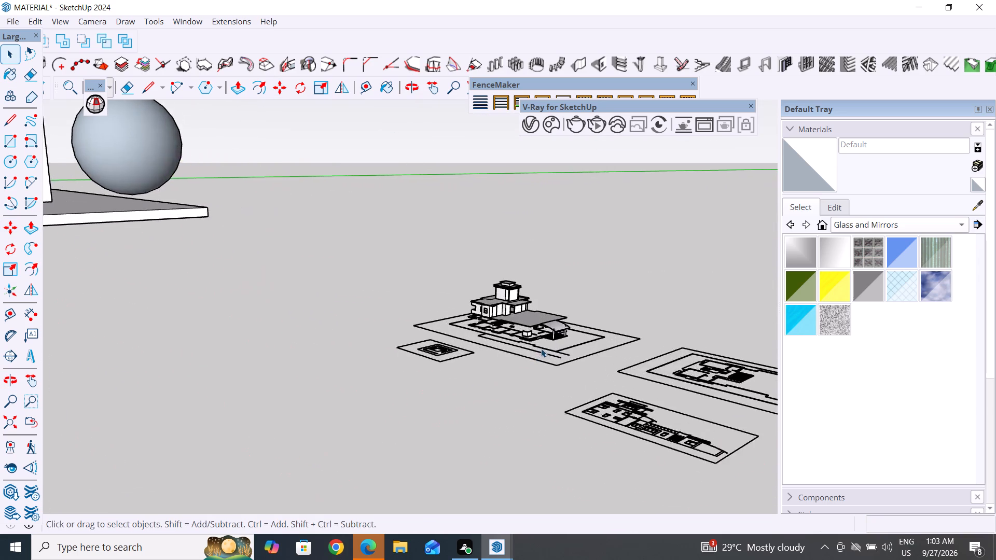
scroll(541, 348, up, 12)
scroll(457, 329, up, 6)
click(433, 292)
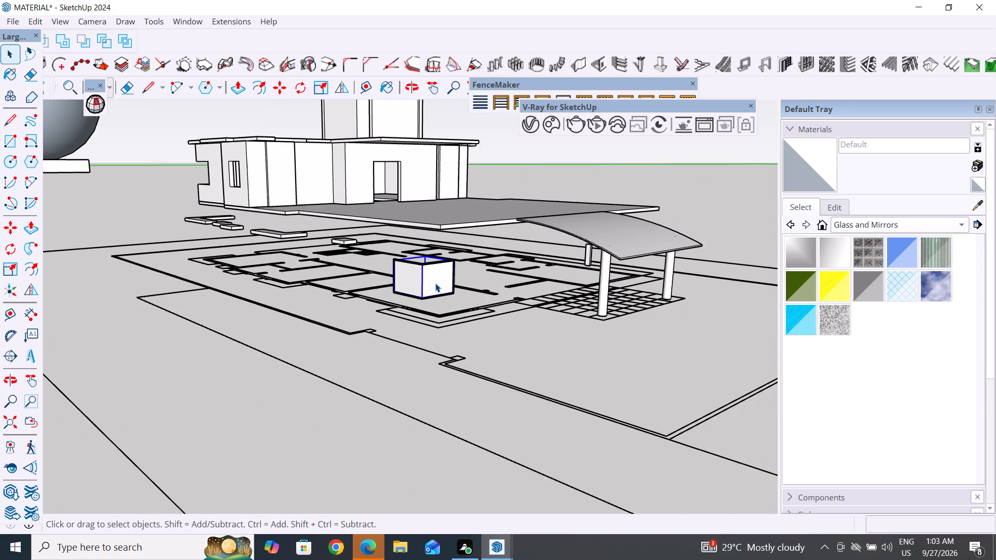
click(436, 283)
click(898, 250)
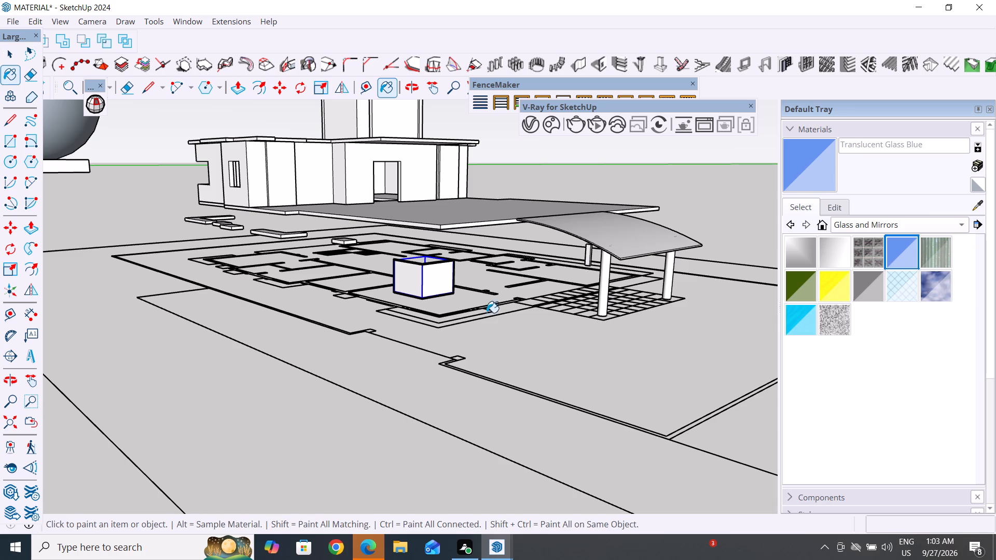
click(436, 290)
middle_drag(547, 352, 647, 400)
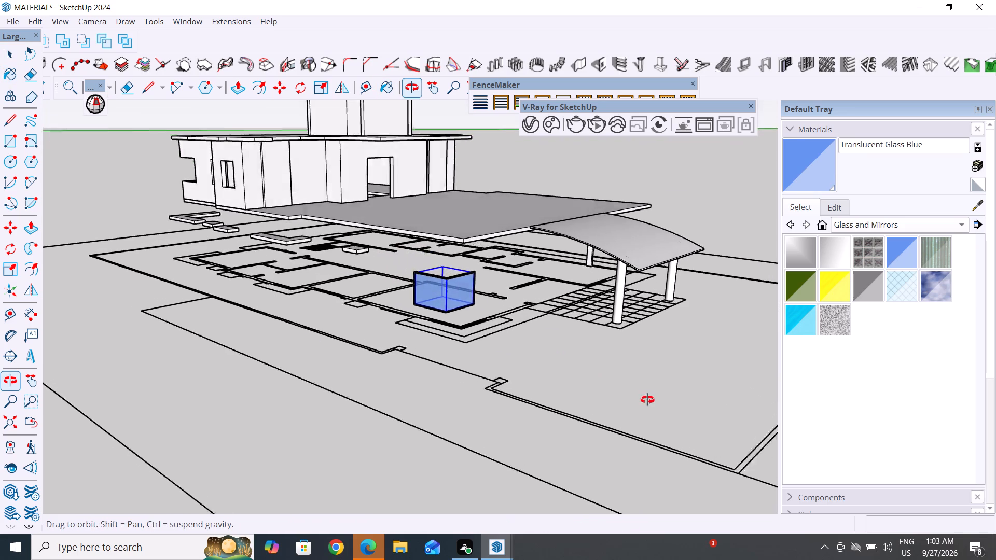
middle_drag(647, 400, 654, 404)
click(16, 51)
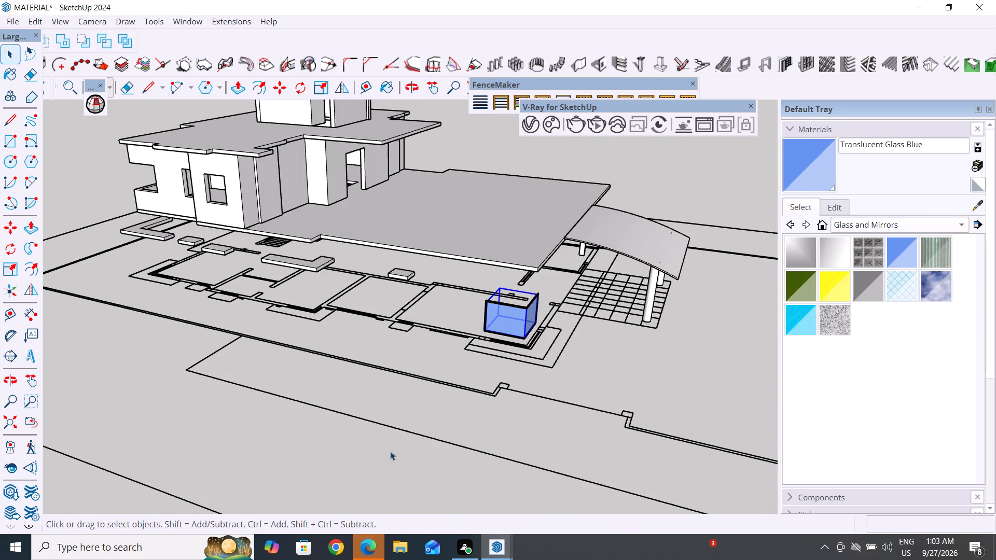
click(390, 451)
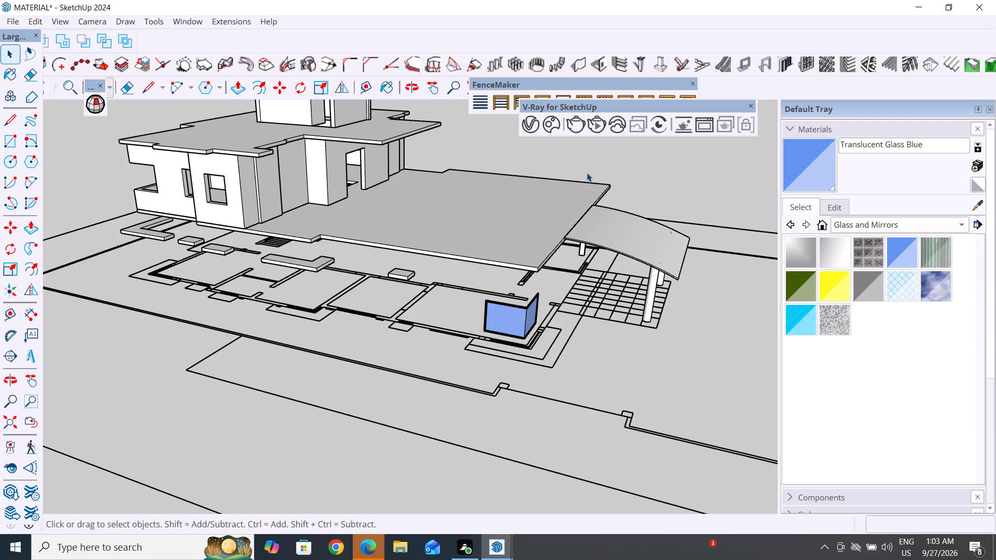
Unhide all the hidden parts of the house model.
click(18, 17)
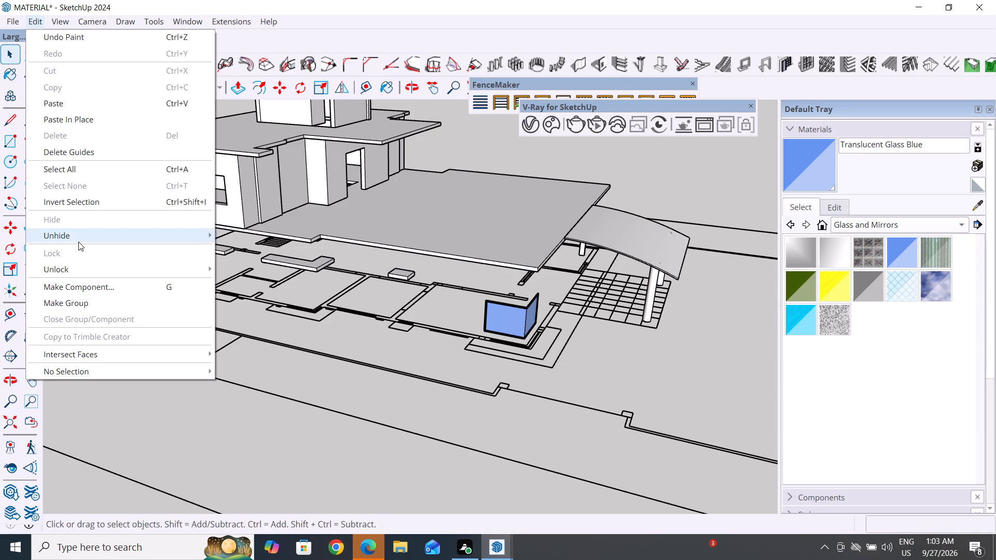
click(257, 273)
click(254, 402)
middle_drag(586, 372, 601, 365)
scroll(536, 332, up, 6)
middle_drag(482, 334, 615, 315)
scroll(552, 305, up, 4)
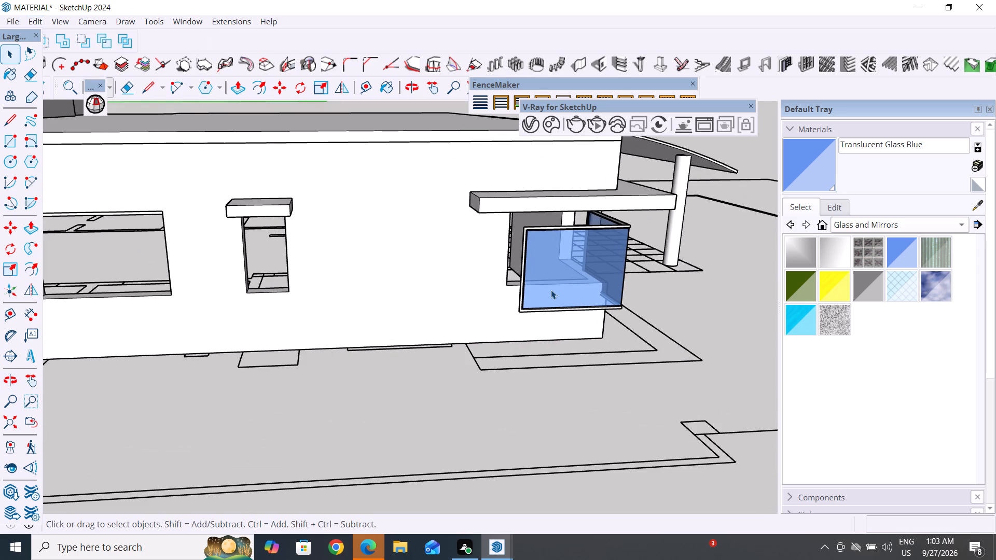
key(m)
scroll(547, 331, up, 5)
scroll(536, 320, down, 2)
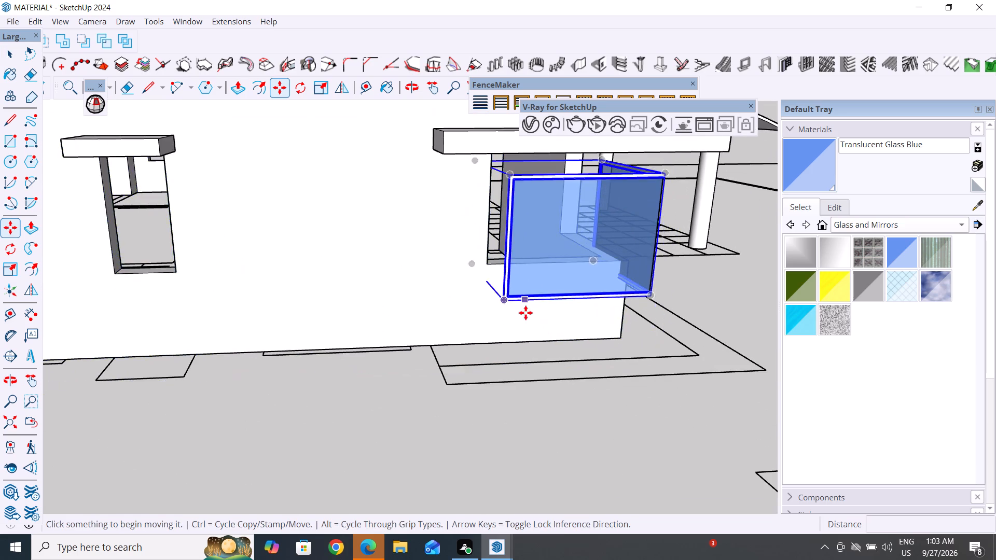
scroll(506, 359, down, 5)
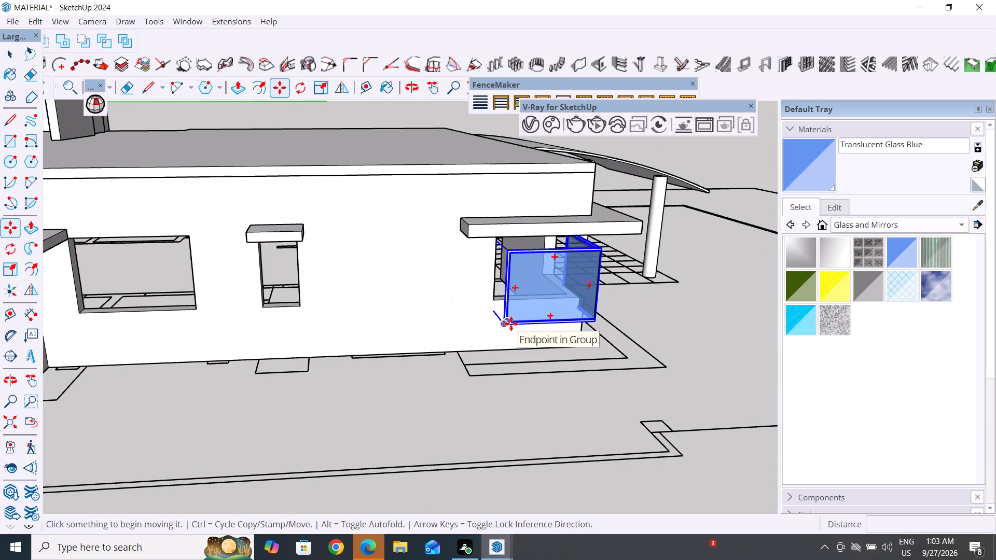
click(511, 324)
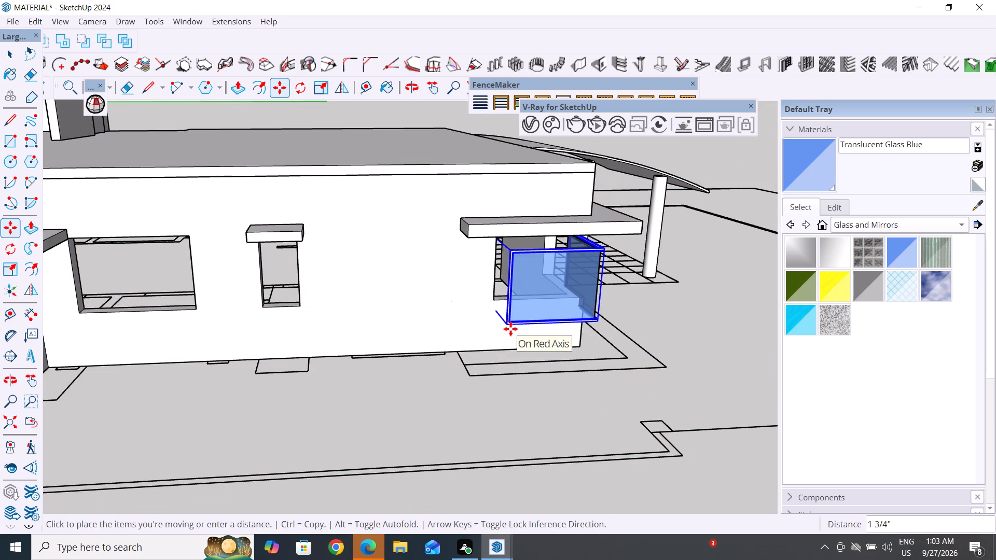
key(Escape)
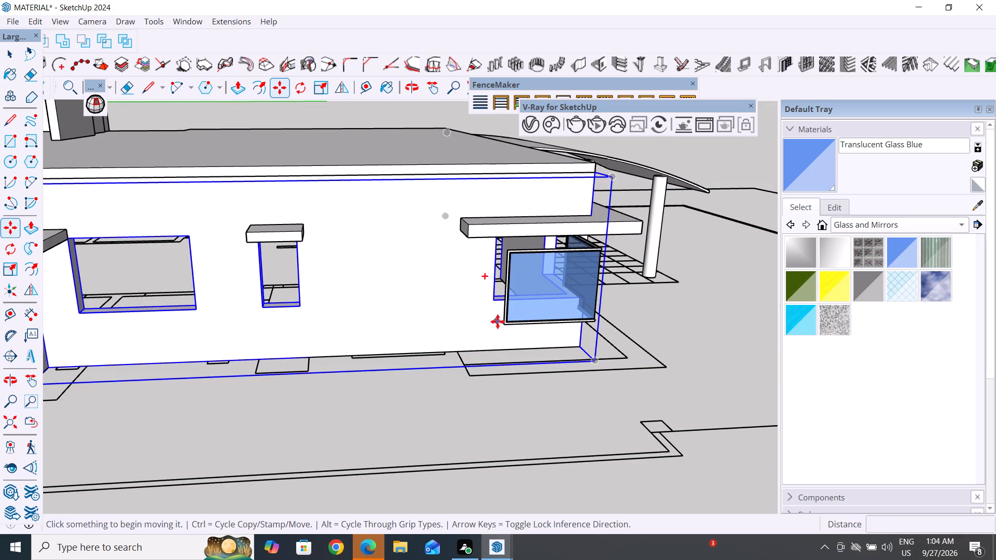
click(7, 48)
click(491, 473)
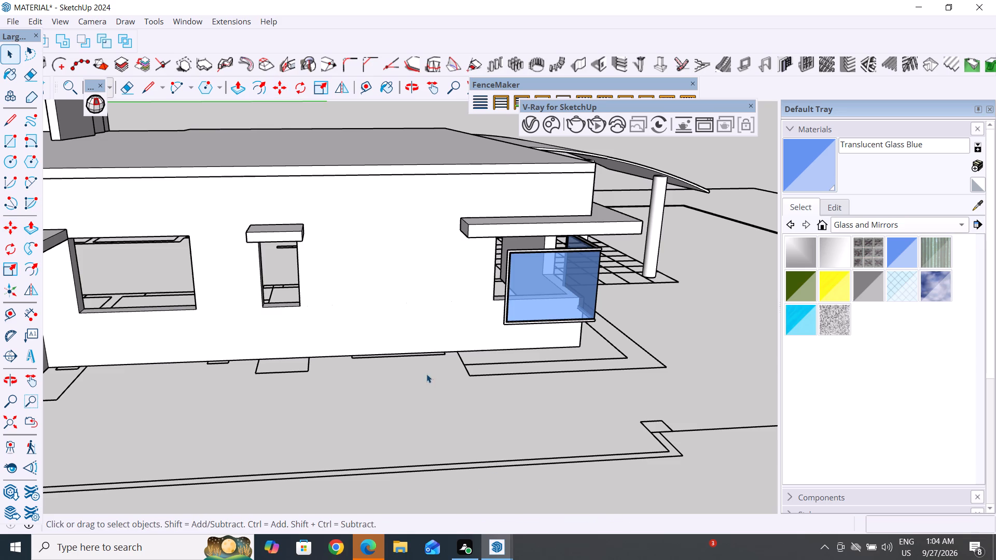
Select the window frame and glass panes together and move them by the frame's bottom corner about 3' 6 13/16" toward the wall opening's end.
middle_drag(426, 374, 605, 408)
scroll(623, 285, up, 6)
middle_drag(702, 315, 274, 260)
middle_drag(337, 283, 265, 366)
scroll(256, 265, up, 10)
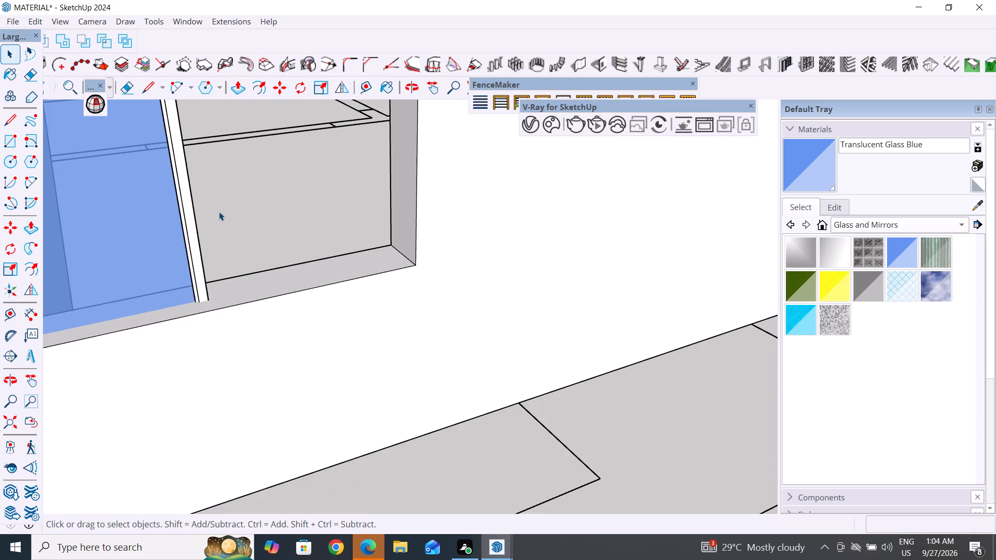
drag(219, 212, 166, 230)
key(m)
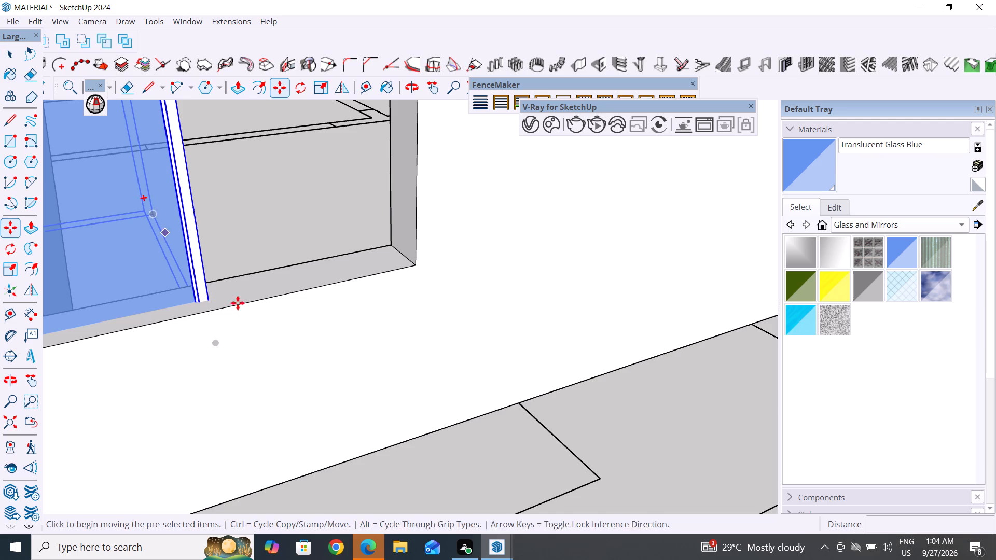
click(202, 299)
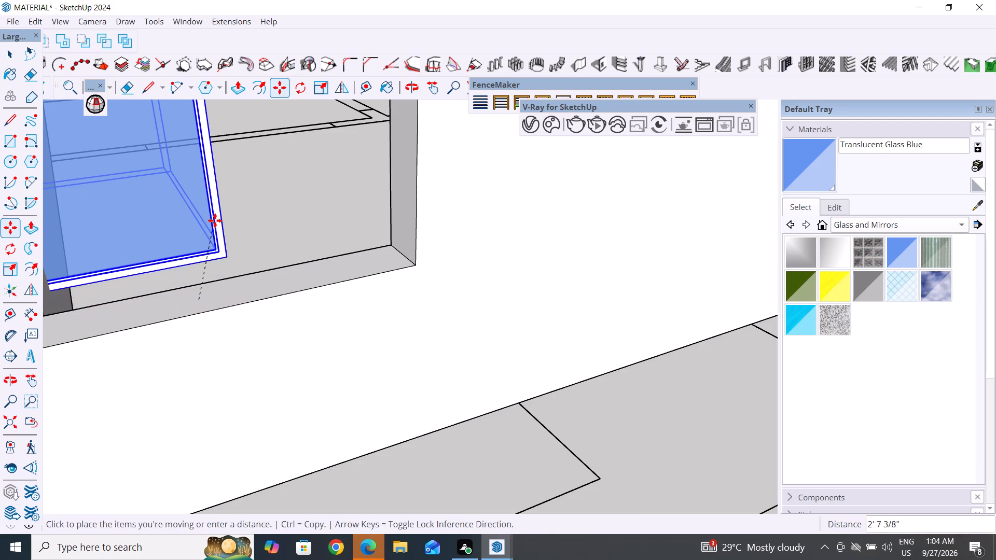
click(295, 199)
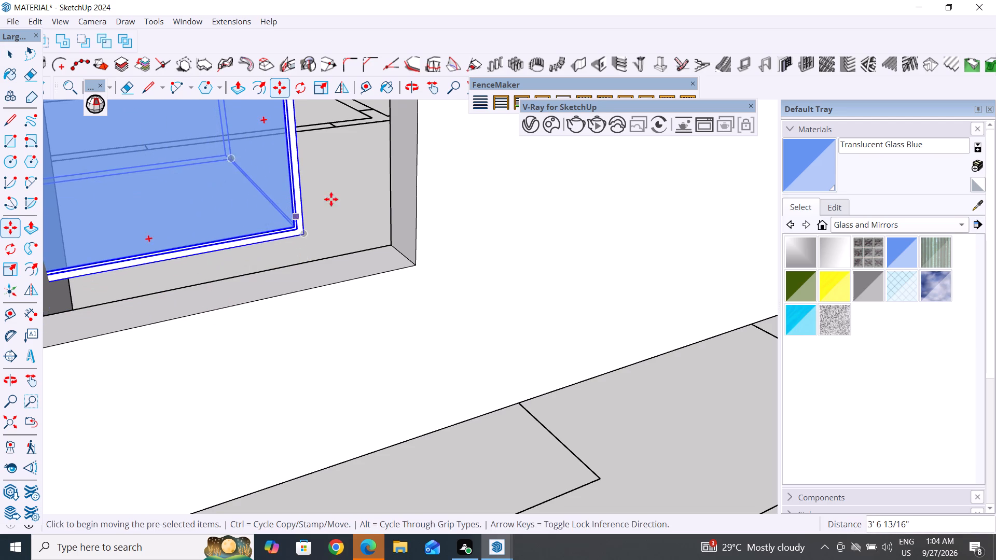
Reselect the frame and glass and move them by the bottom corner about 2' 10 3/16" onto the middle of the opening's sill end edge.
key(Escape)
click(15, 59)
drag(327, 183, 284, 214)
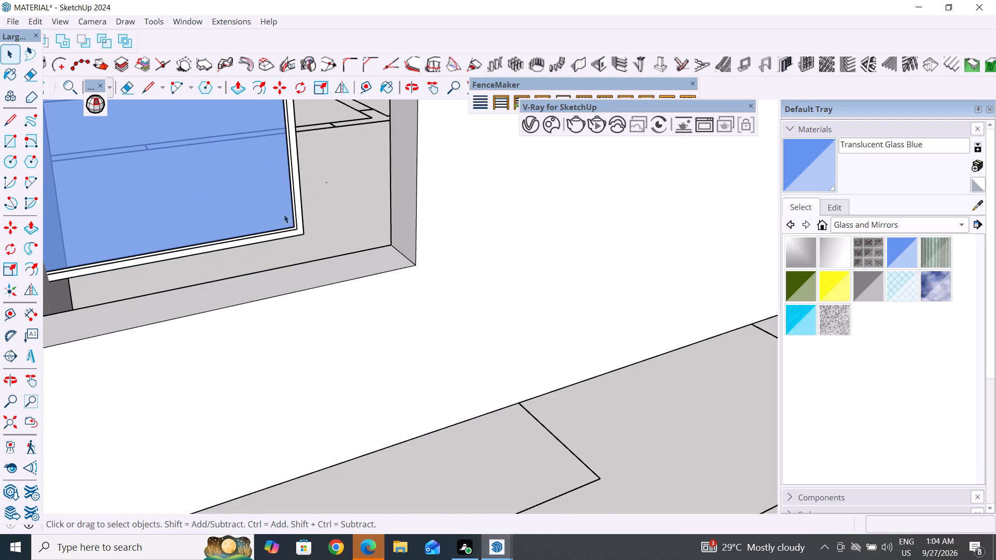
drag(284, 214, 211, 234)
key(m)
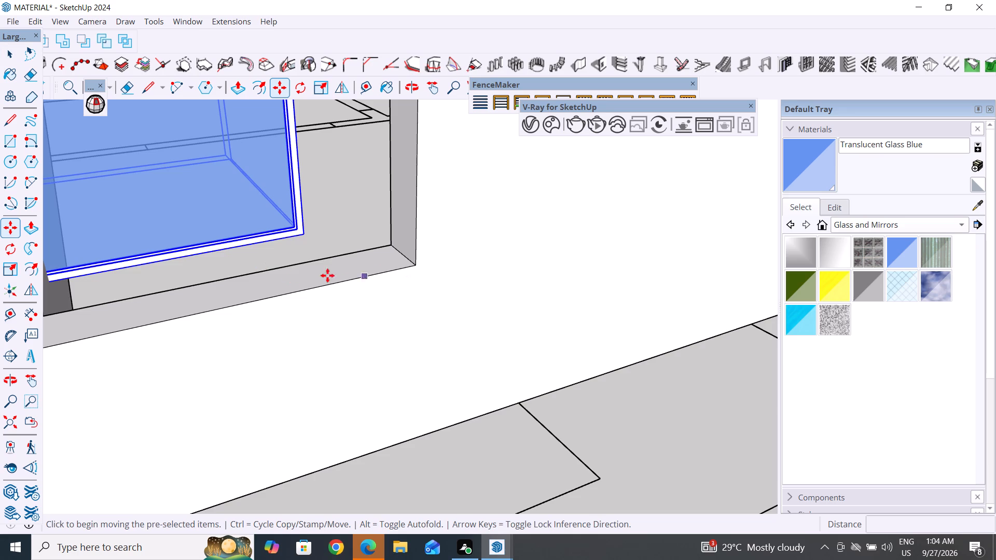
click(305, 236)
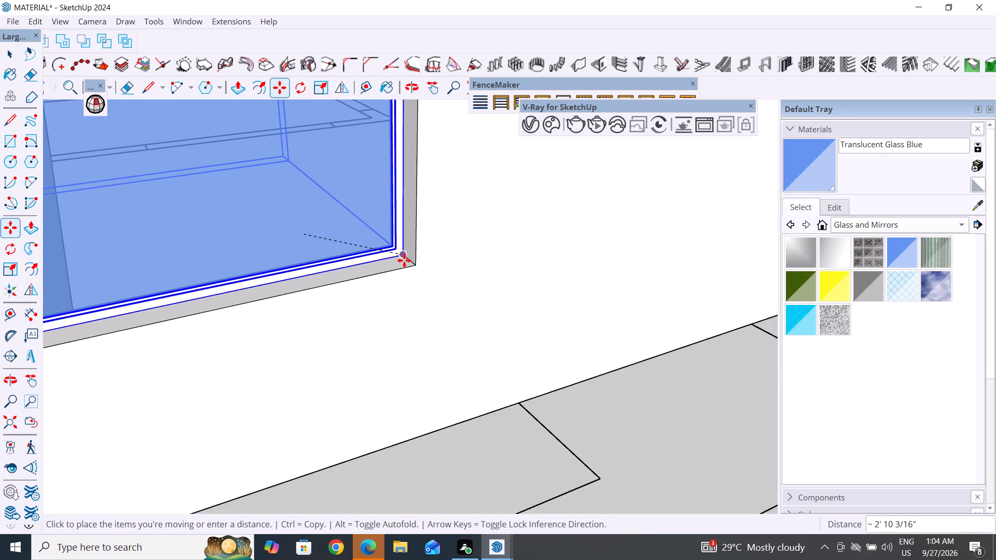
click(404, 260)
Examine how the corner window sits in the wall opening, from the outside corner down to the sill.
scroll(615, 363, down, 9)
middle_drag(452, 364, 587, 344)
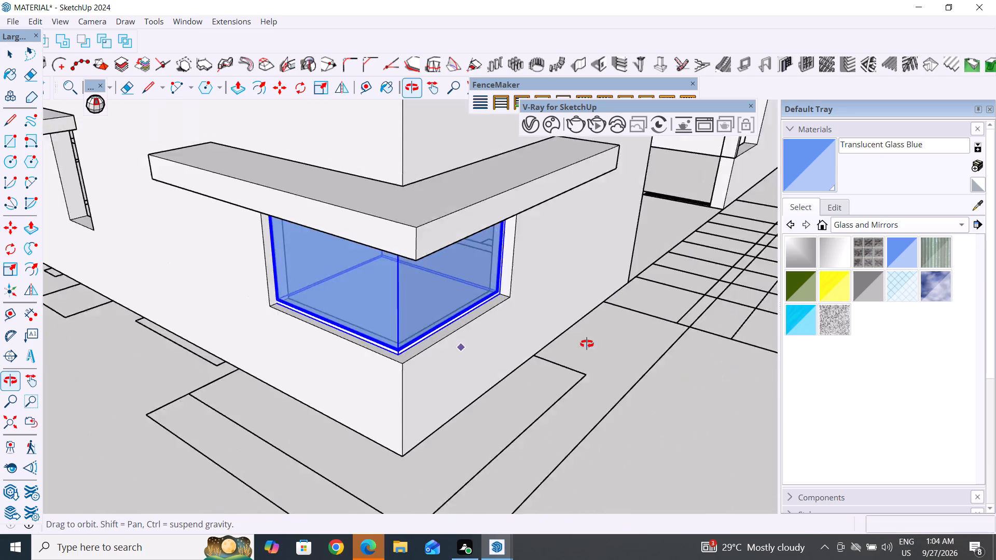
middle_drag(587, 344, 789, 303)
scroll(463, 311, up, 6)
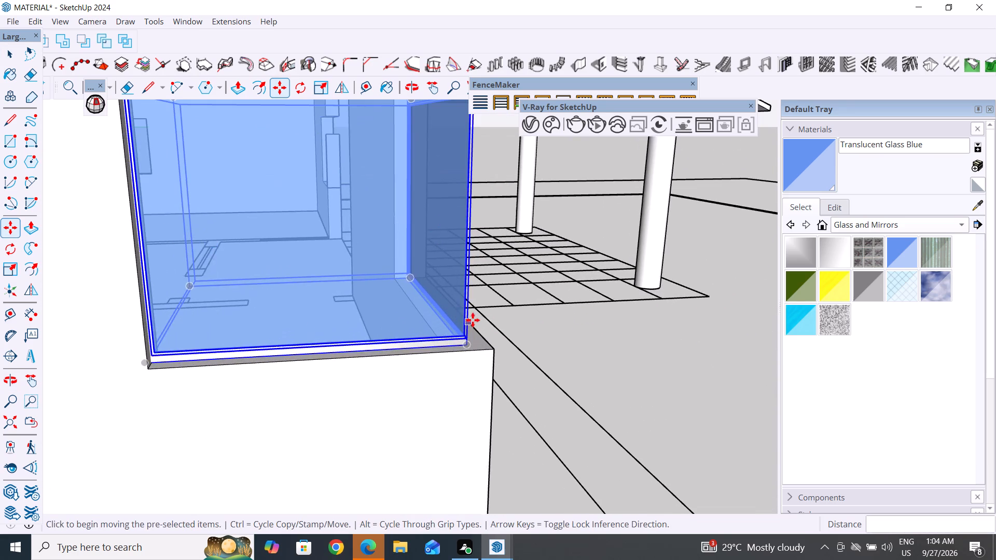
scroll(473, 320, up, 4)
scroll(454, 358, down, 7)
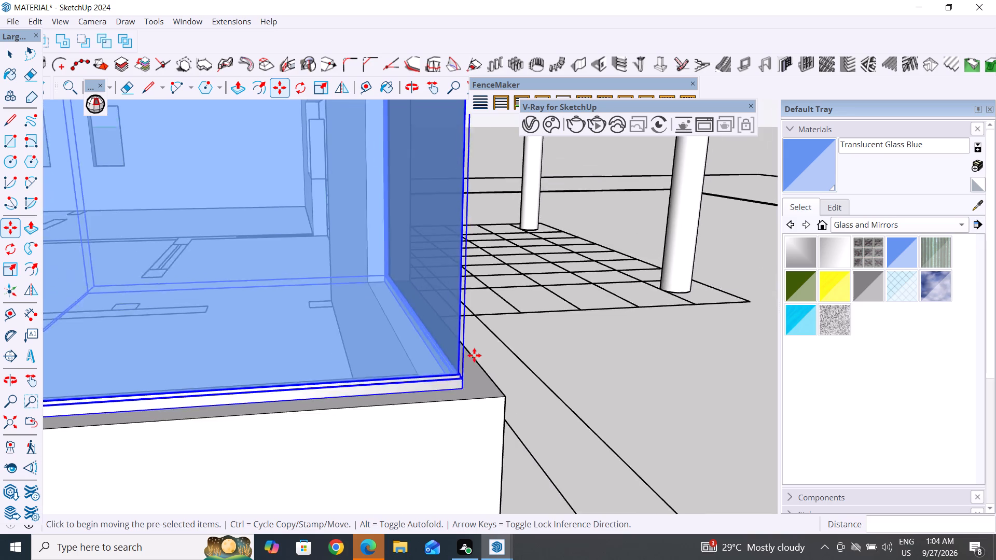
Examine how the corner window fits its opening, viewed along the facade and around the outside corner.
scroll(474, 355, down, 2)
middle_drag(513, 367, 399, 421)
scroll(532, 390, down, 8)
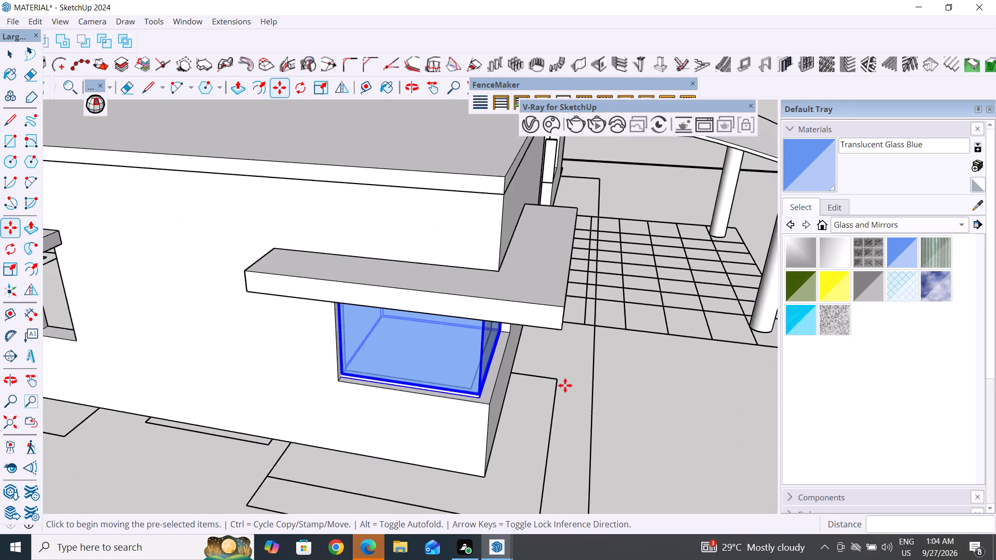
scroll(565, 385, down, 3)
middle_drag(305, 401, 564, 342)
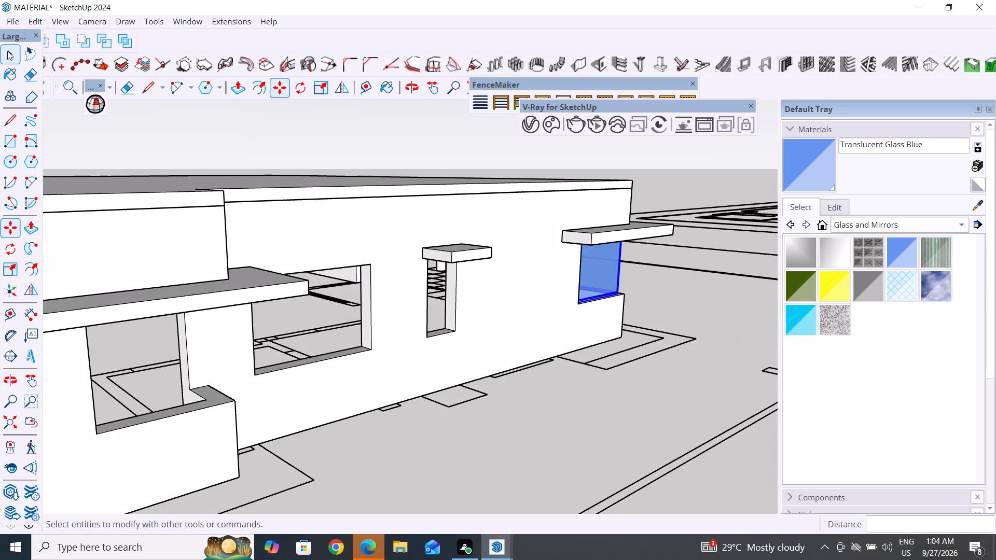
click(7, 51)
scroll(323, 339, down, 6)
middle_drag(379, 378, 269, 372)
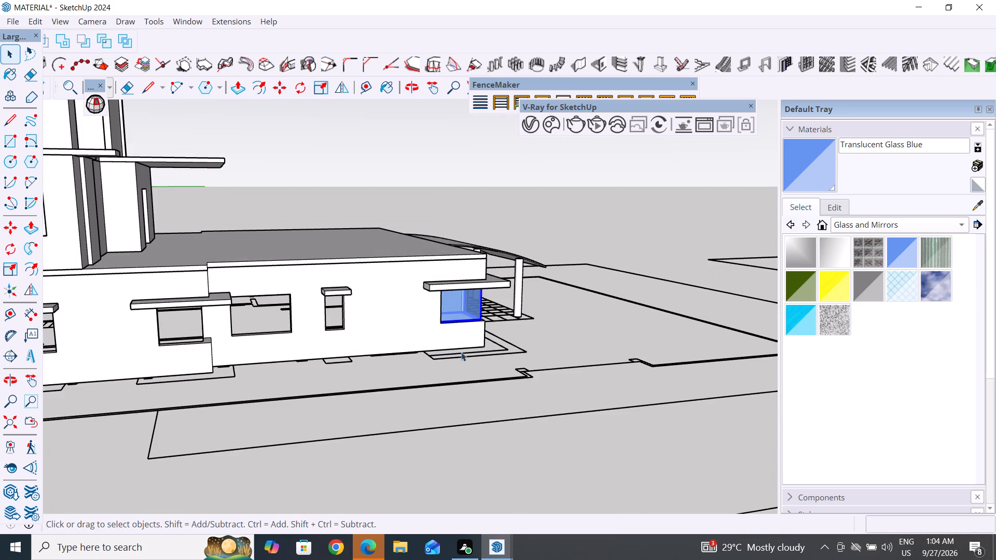
scroll(431, 310, up, 5)
click(483, 312)
middle_drag(498, 313, 336, 299)
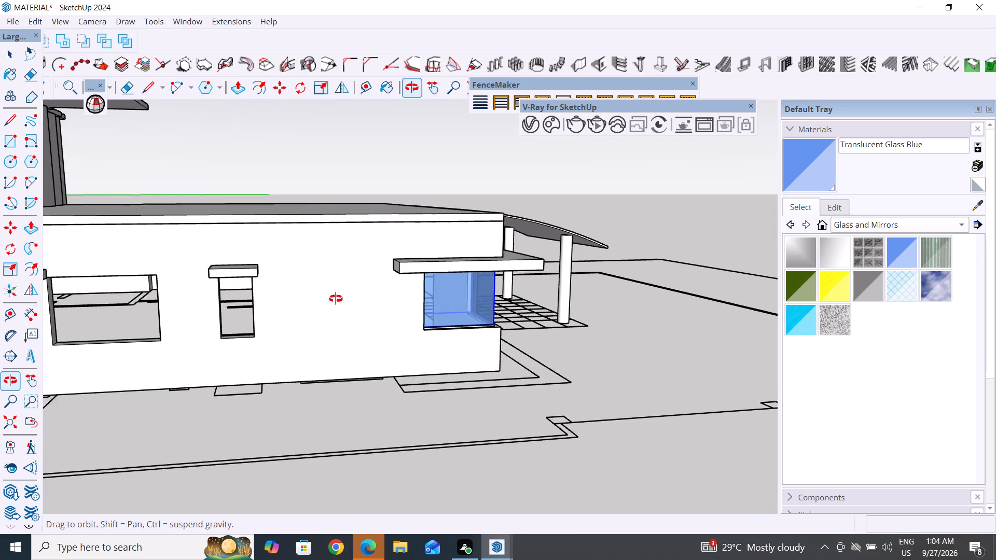
middle_drag(336, 299, 285, 293)
scroll(294, 279, up, 6)
drag(375, 273, 357, 285)
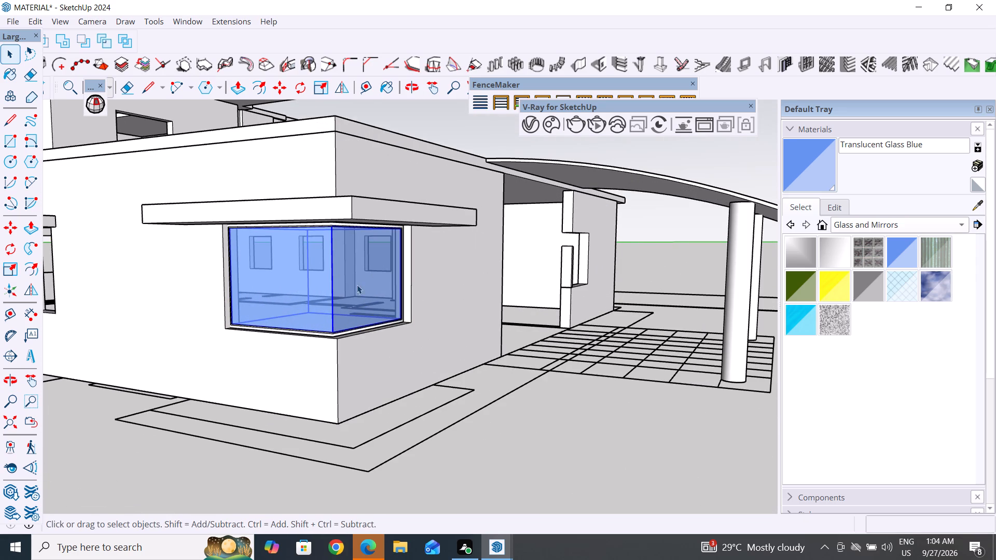
drag(357, 285, 367, 277)
click(523, 380)
Open the window frame for editing, select all its connected geometry and move it along the sill, out of the side jamb.
scroll(315, 318, up, 6)
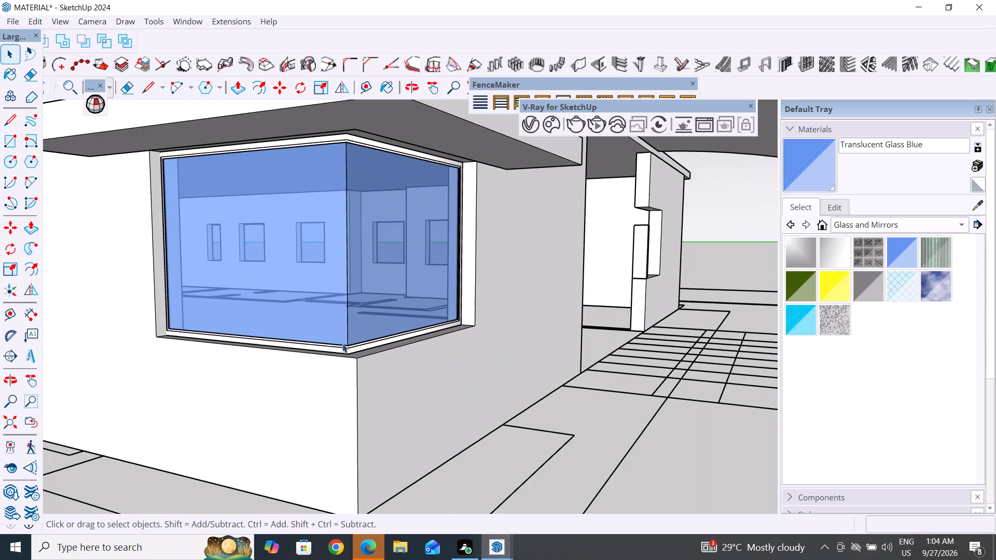
click(348, 351)
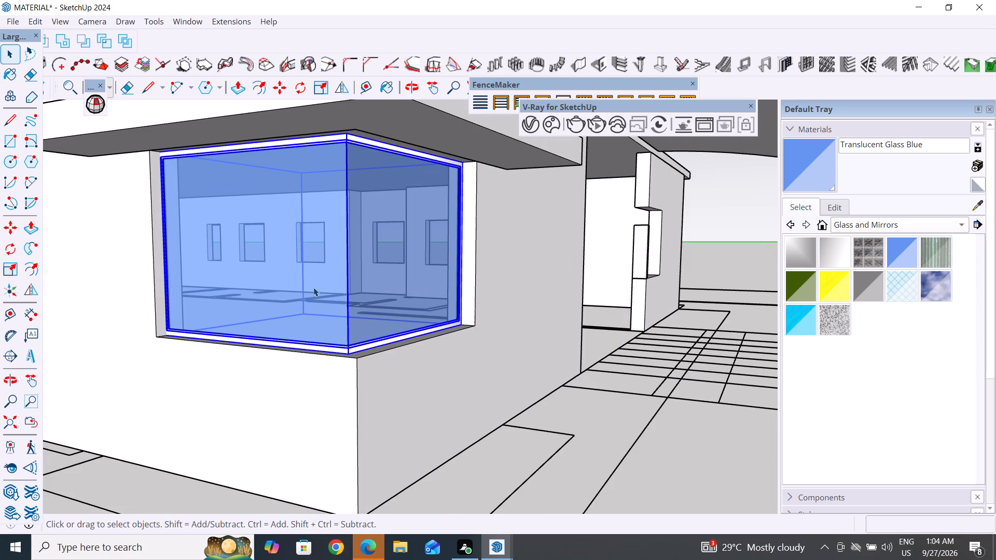
middle_drag(427, 277, 610, 305)
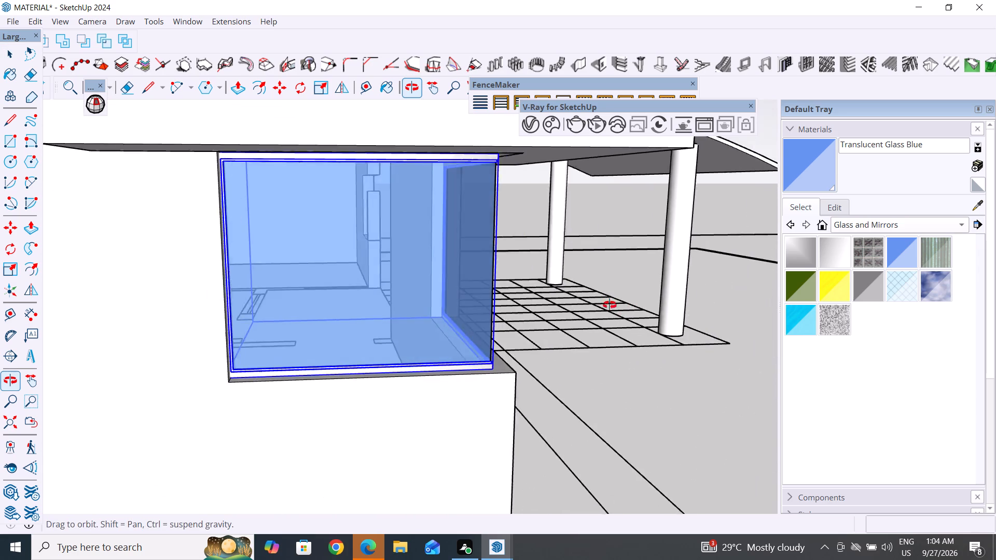
middle_drag(610, 305, 545, 298)
scroll(340, 323, up, 3)
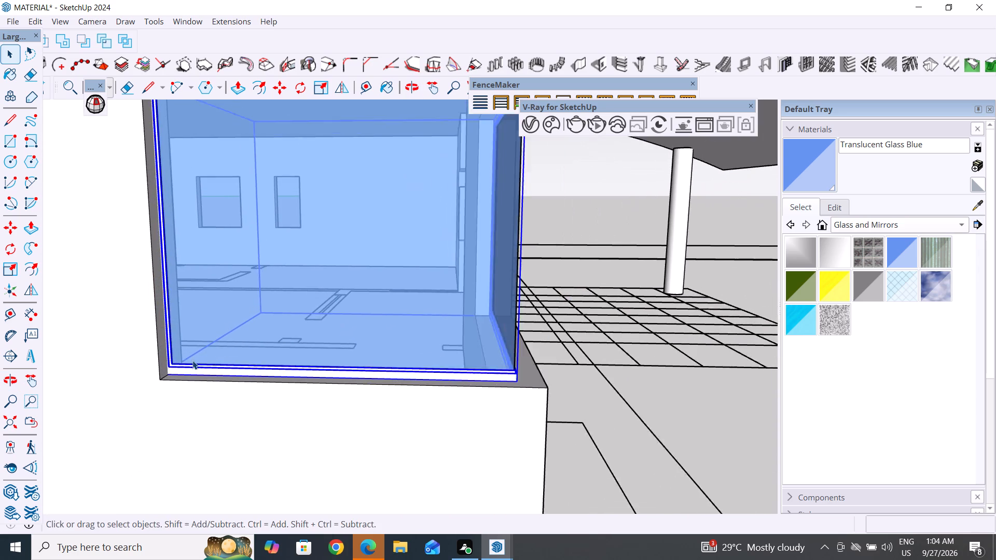
scroll(192, 360, up, 12)
click(193, 370)
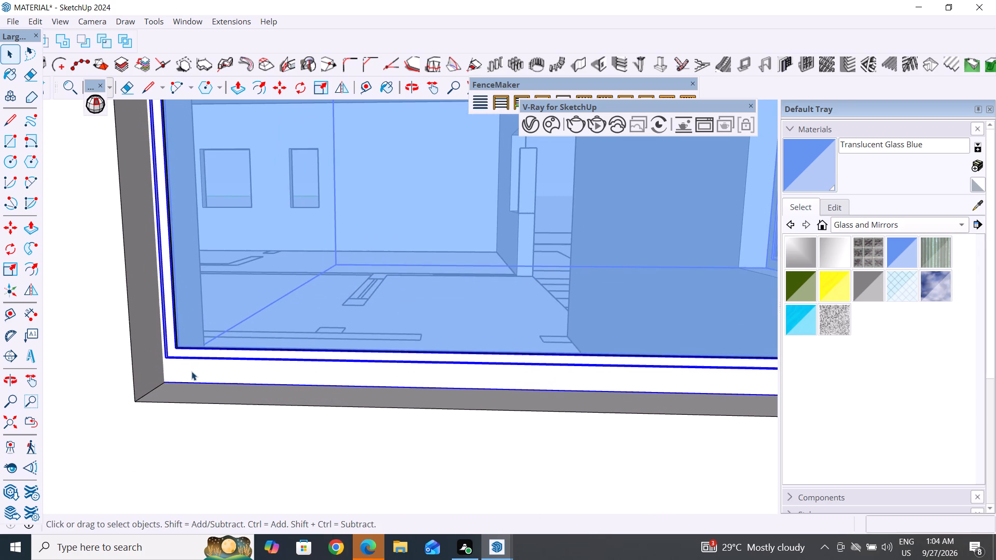
click(249, 351)
double_click(241, 372)
click(241, 372)
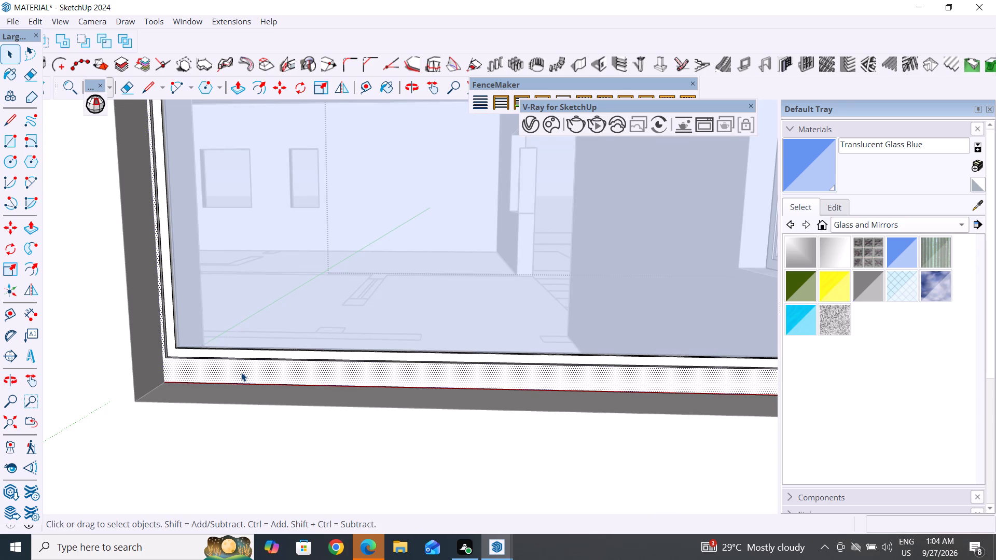
triple_click(241, 372)
key(m)
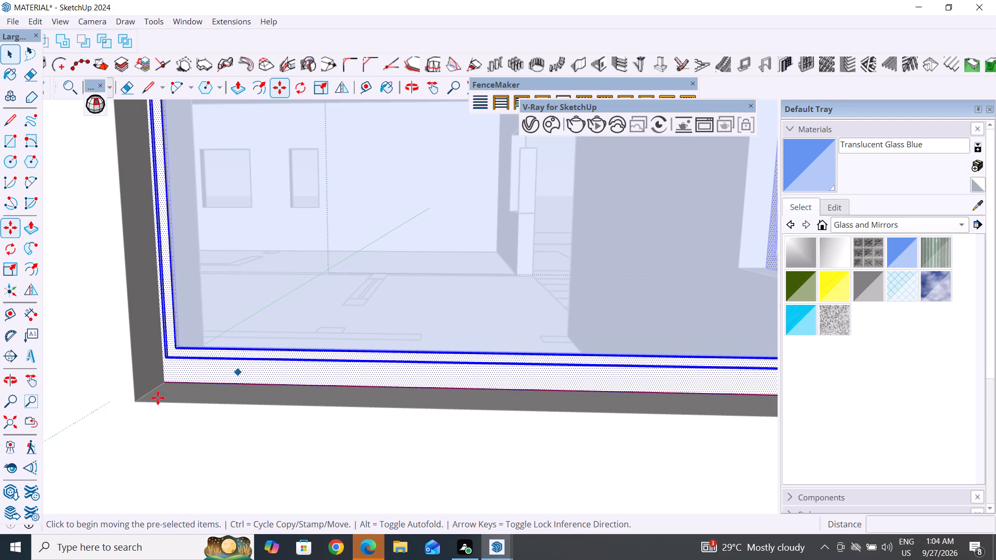
click(168, 380)
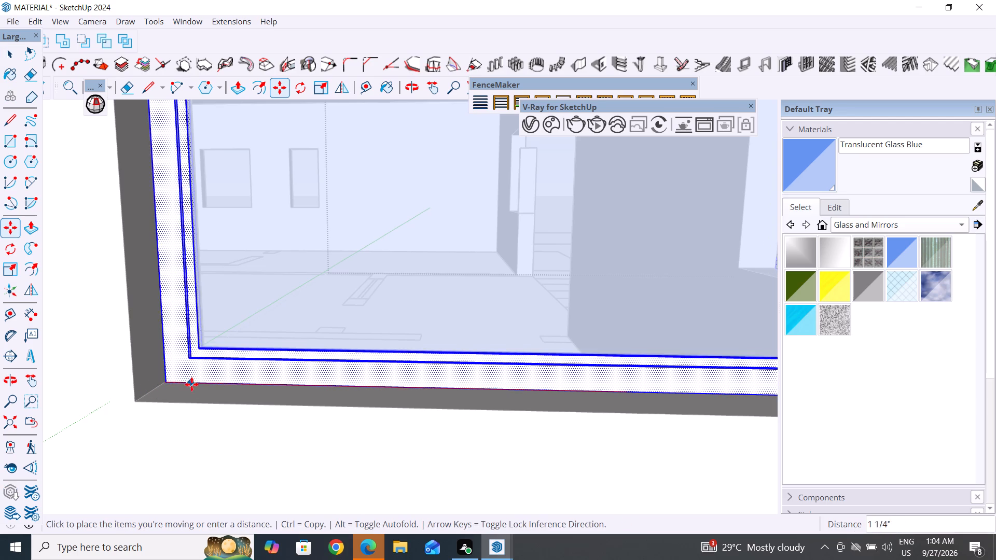
click(200, 386)
Move the frame geometry back 1/2" by its bottom corner onto the jamb's bottom corner, and close the frame for editing.
scroll(174, 381, up, 5)
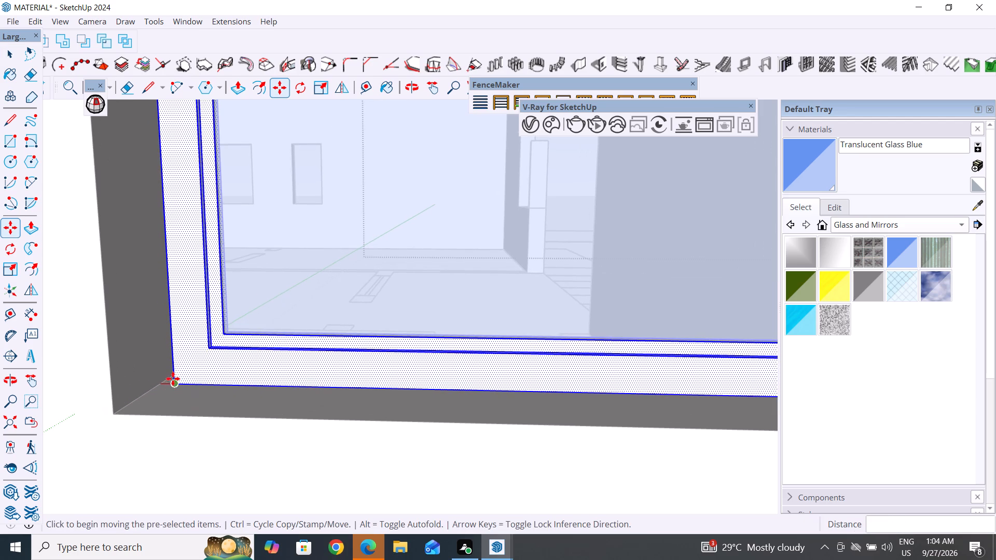
click(175, 383)
click(166, 383)
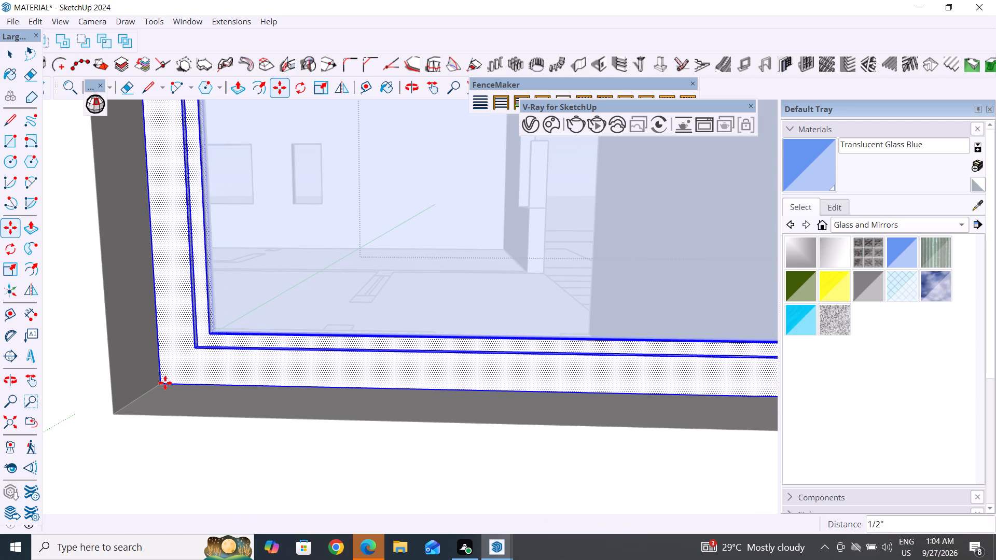
scroll(196, 409, down, 20)
scroll(196, 409, down, 3)
middle_drag(502, 369, 271, 362)
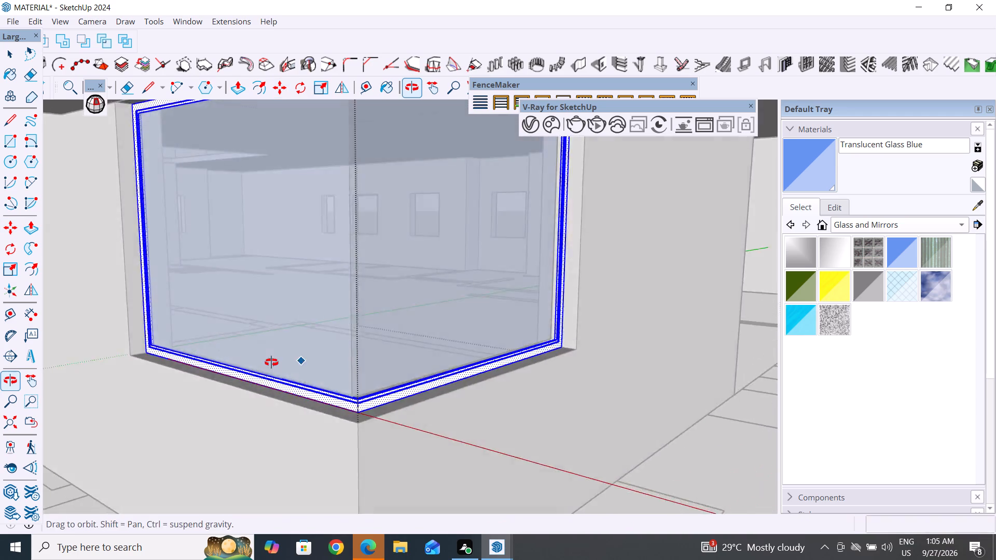
middle_drag(271, 362, 269, 362)
scroll(591, 340, up, 5)
scroll(591, 340, down, 11)
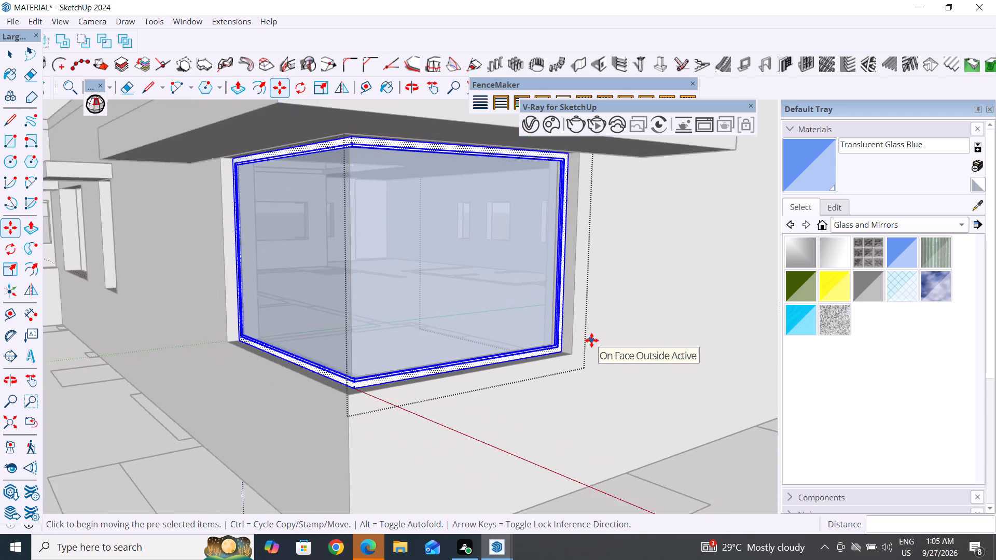
scroll(591, 340, down, 3)
click(7, 54)
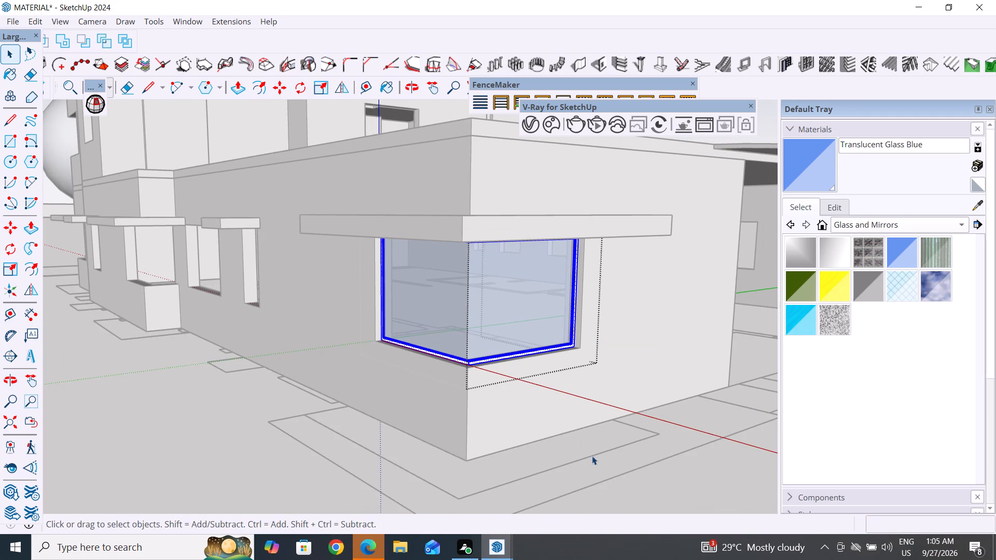
click(668, 466)
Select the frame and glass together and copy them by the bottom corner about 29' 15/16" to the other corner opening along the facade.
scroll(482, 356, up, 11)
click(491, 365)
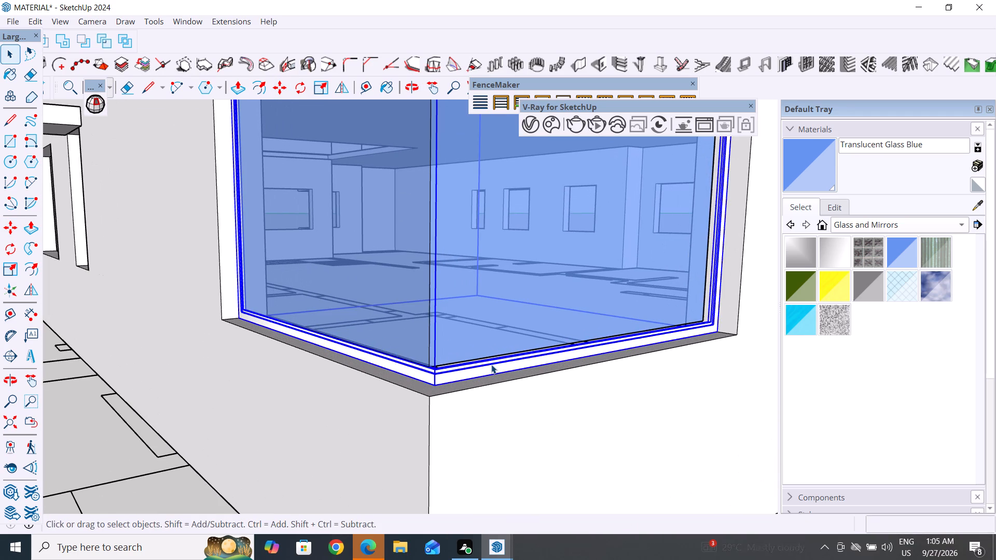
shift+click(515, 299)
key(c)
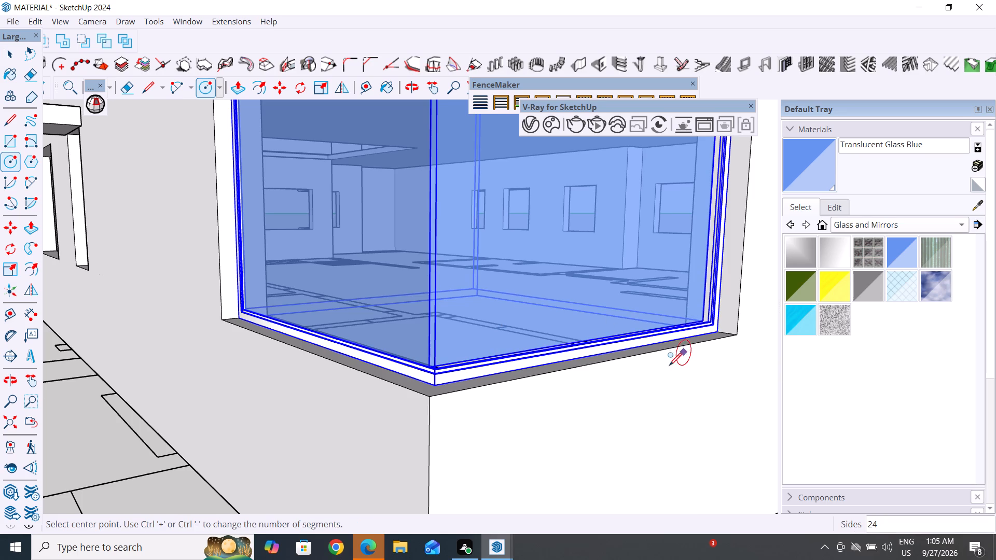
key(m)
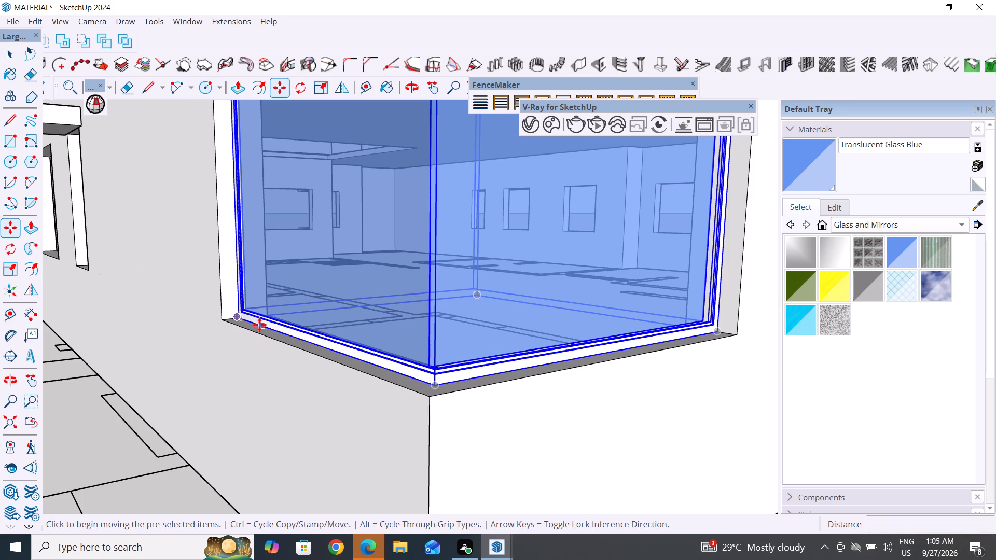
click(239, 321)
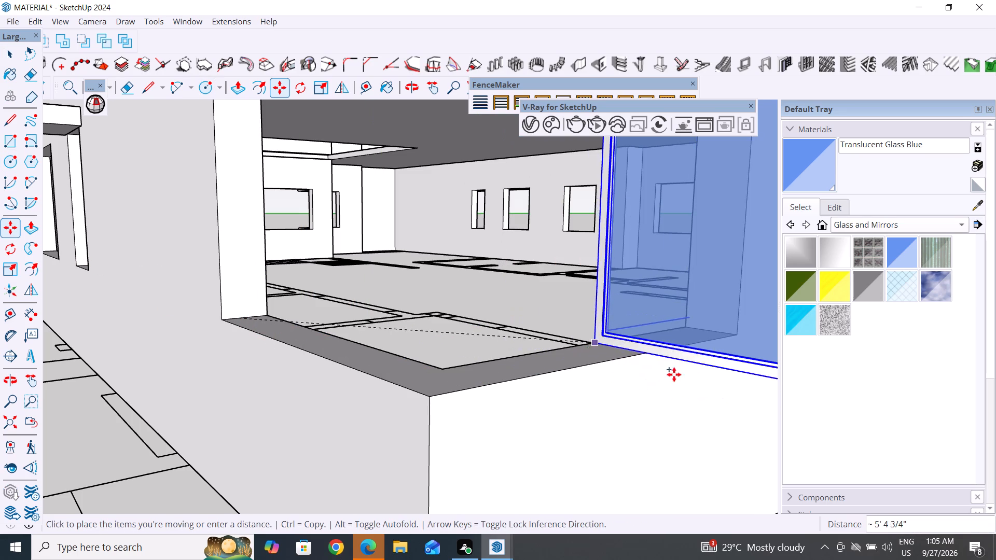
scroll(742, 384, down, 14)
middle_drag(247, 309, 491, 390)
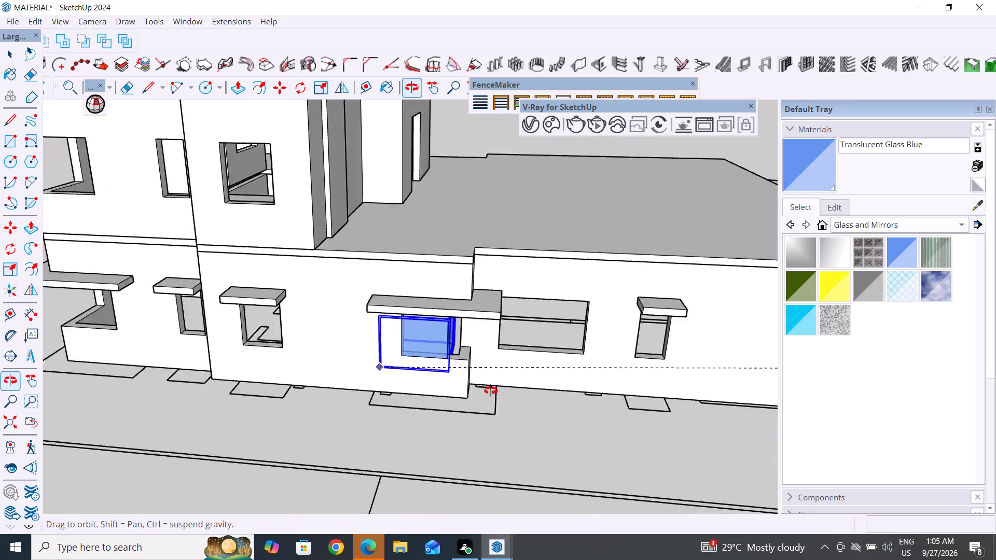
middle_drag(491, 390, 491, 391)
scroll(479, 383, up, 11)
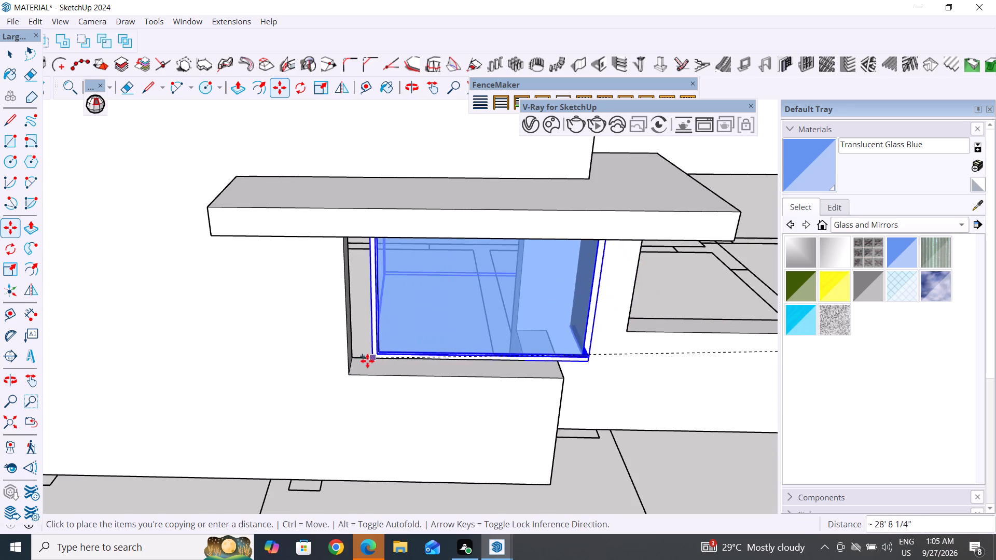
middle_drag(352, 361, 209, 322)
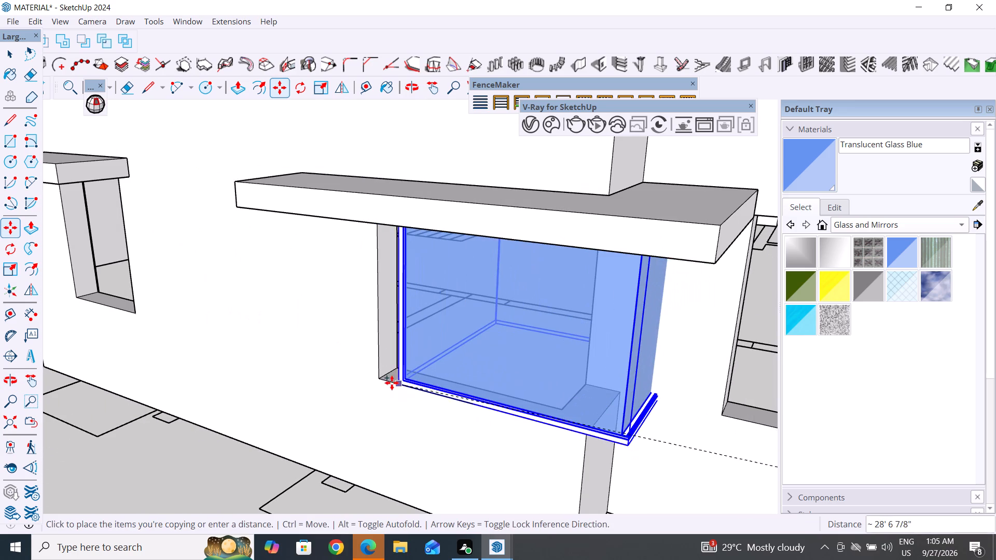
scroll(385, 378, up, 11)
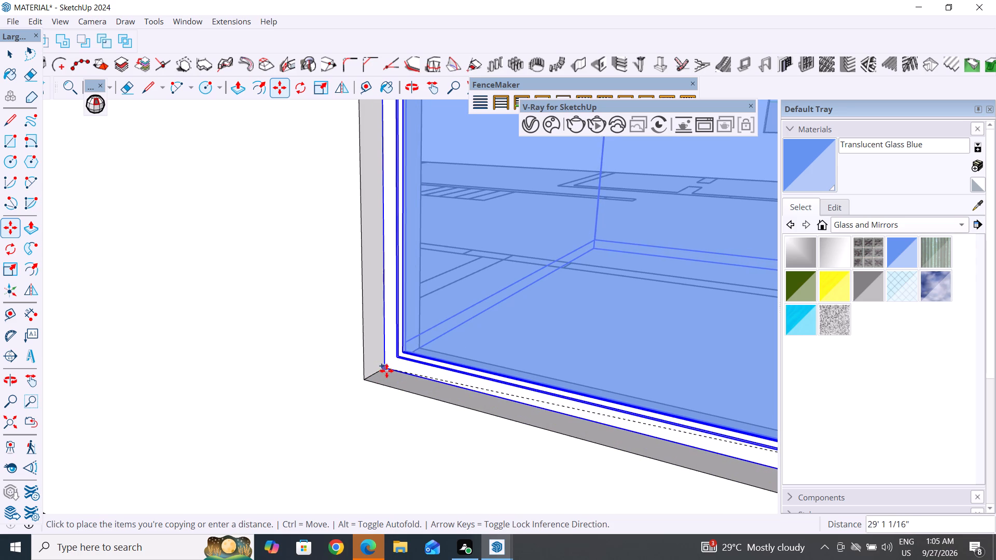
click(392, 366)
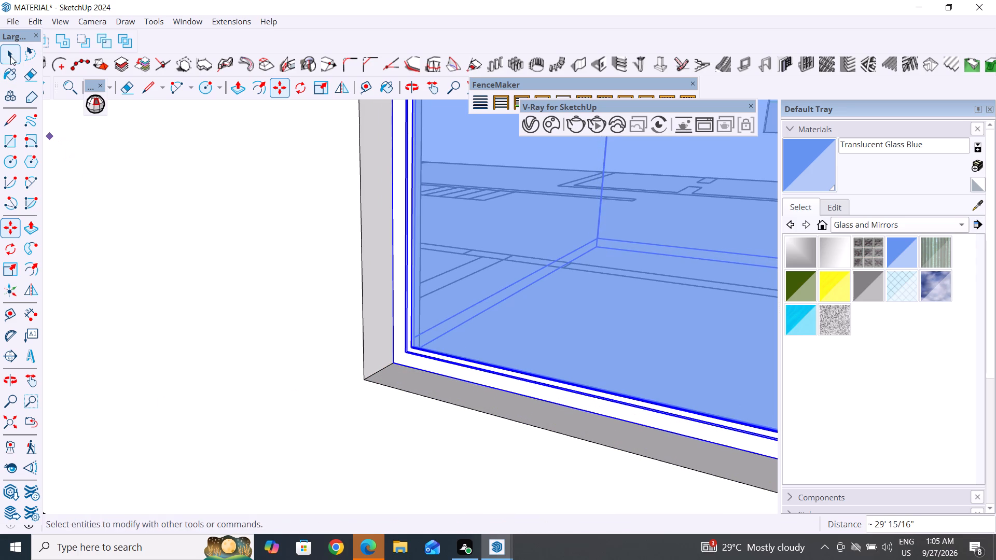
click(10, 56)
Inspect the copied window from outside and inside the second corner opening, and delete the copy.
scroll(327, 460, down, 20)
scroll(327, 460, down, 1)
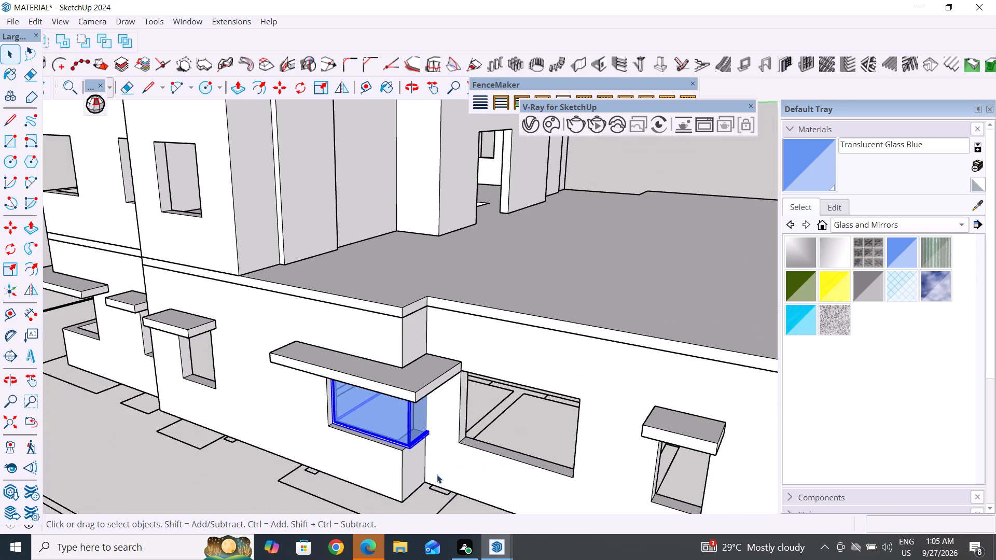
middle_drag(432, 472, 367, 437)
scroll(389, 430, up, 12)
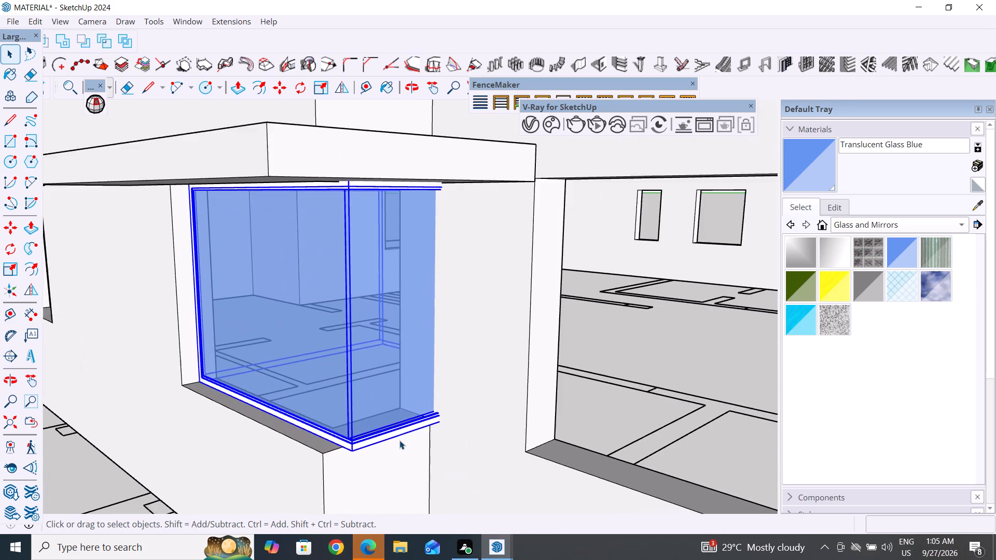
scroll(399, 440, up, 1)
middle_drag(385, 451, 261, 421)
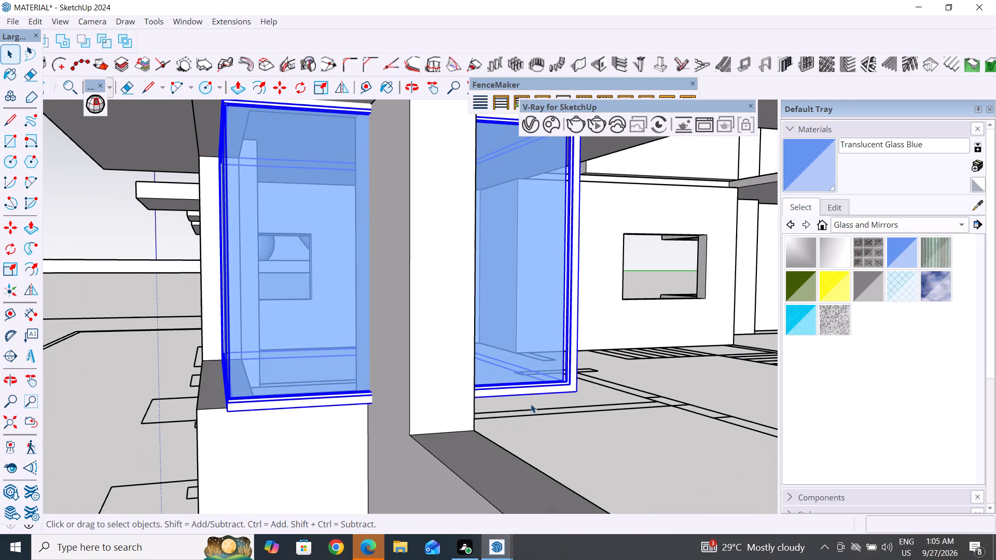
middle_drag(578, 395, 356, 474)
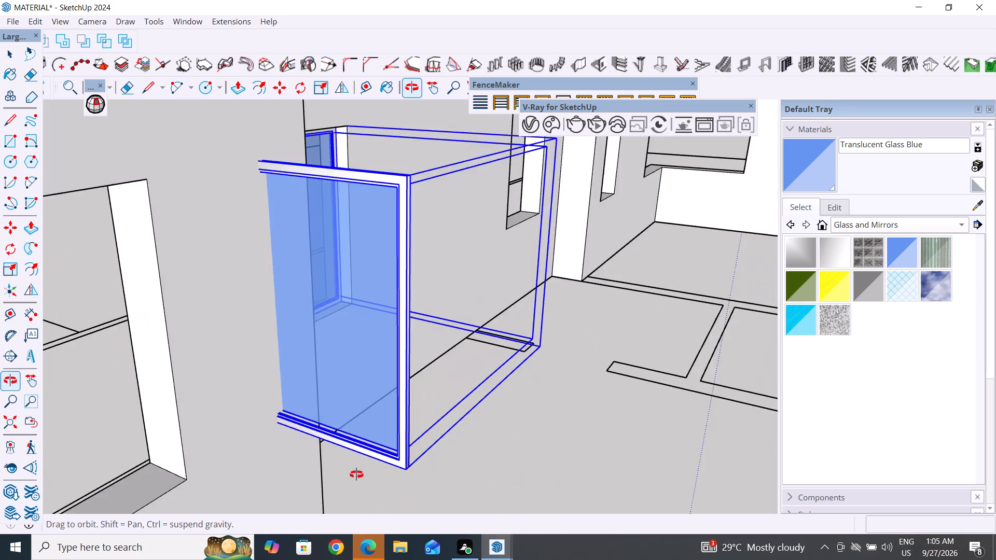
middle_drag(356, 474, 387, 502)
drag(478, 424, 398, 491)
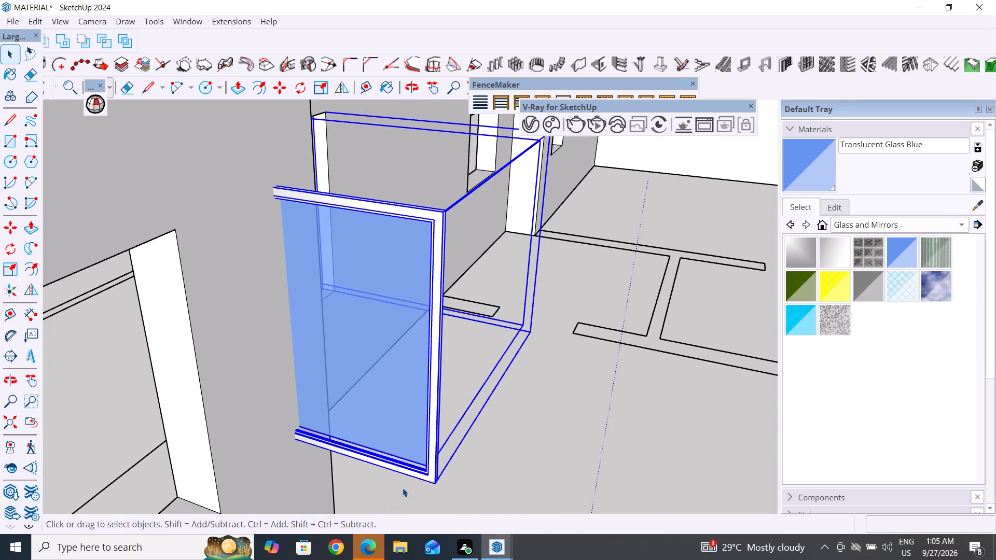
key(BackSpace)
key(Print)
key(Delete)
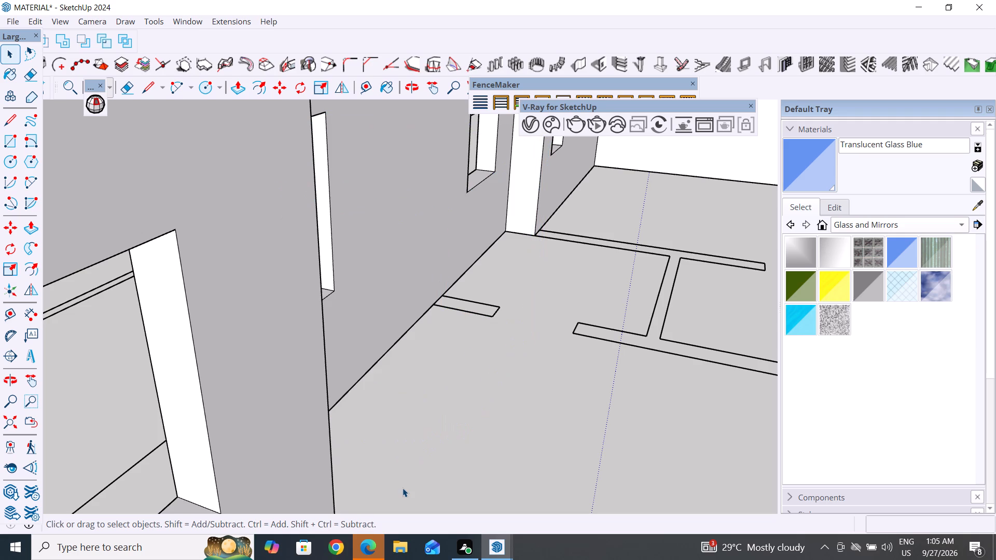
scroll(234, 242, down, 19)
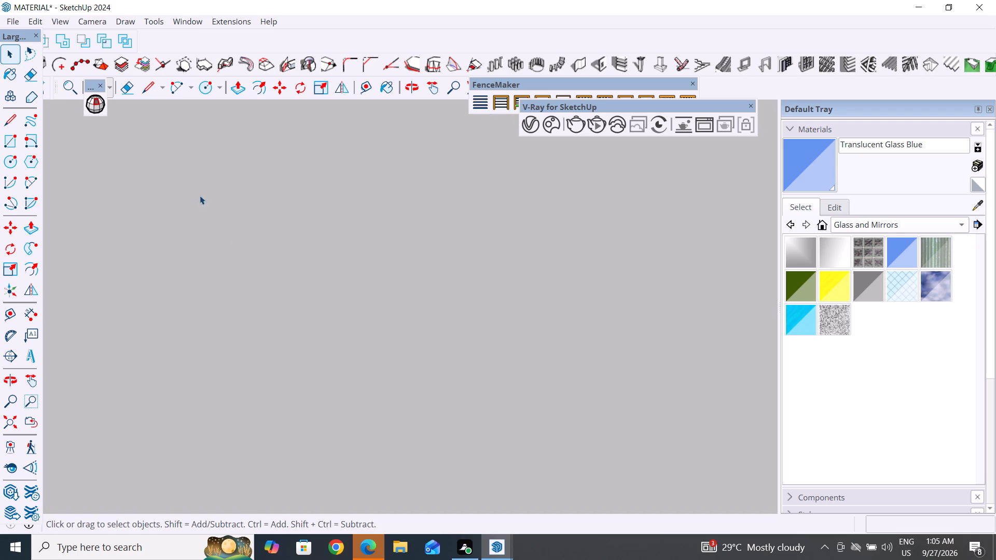
Return to the house and examine the second corner opening and neighbouring facade openings from outside and below.
scroll(292, 253, down, 18)
scroll(336, 313, down, 8)
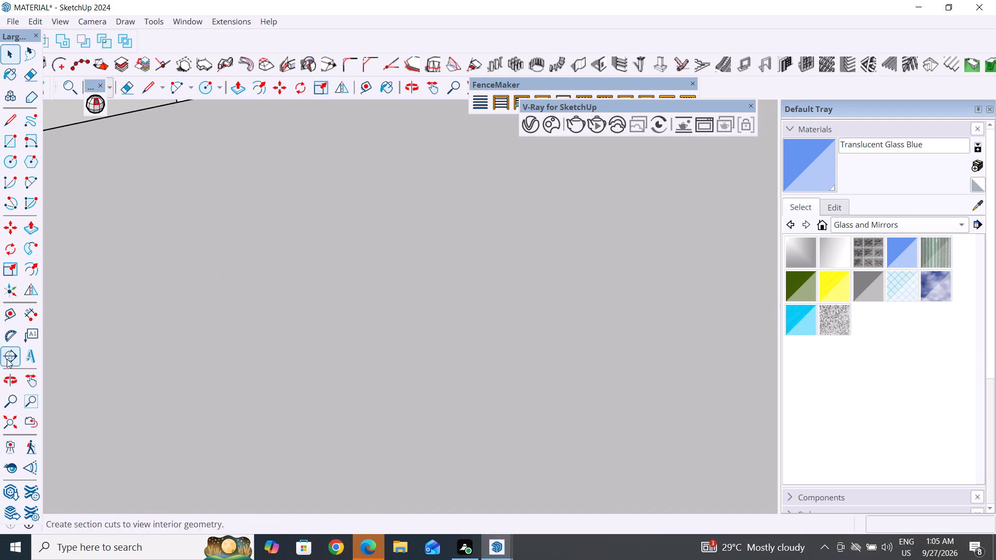
click(9, 420)
scroll(424, 302, down, 5)
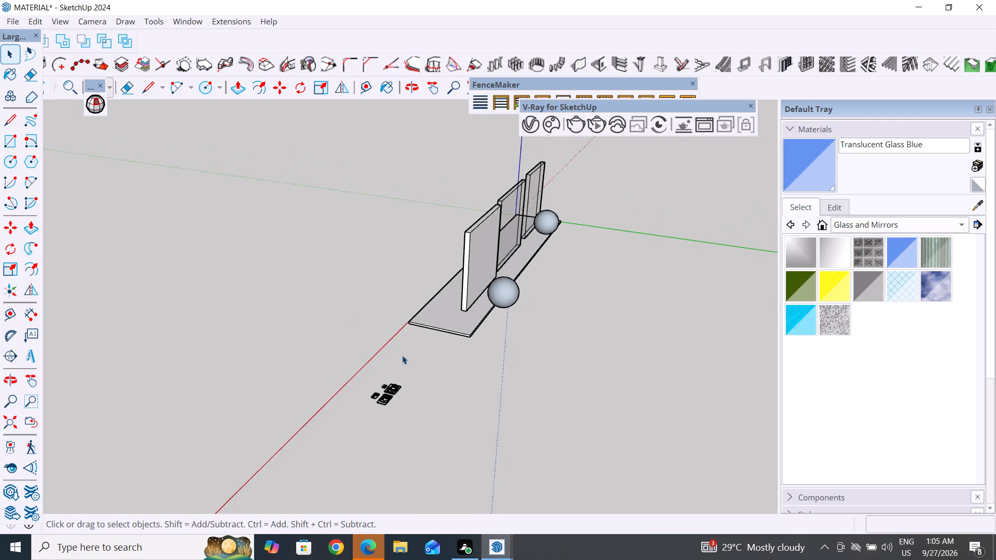
middle_drag(374, 449, 668, 458)
scroll(465, 424, up, 20)
scroll(465, 424, up, 6)
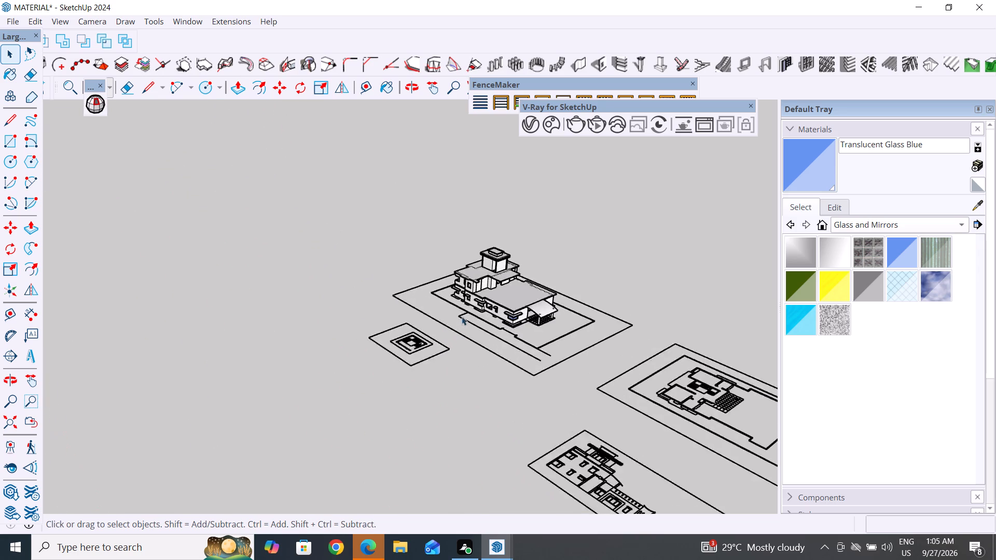
scroll(462, 316, up, 18)
middle_drag(430, 393, 510, 378)
scroll(445, 329, up, 7)
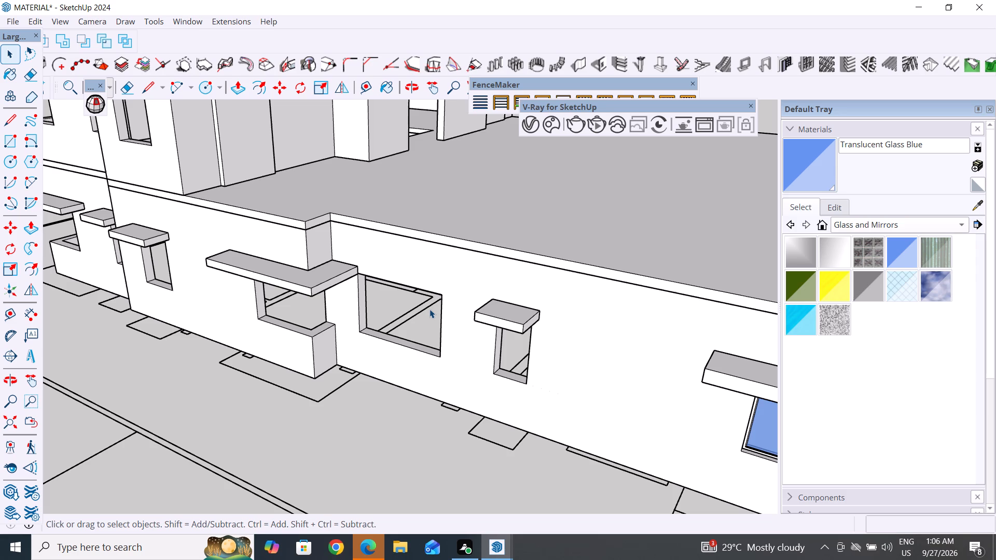
right_drag(417, 326, 306, 481)
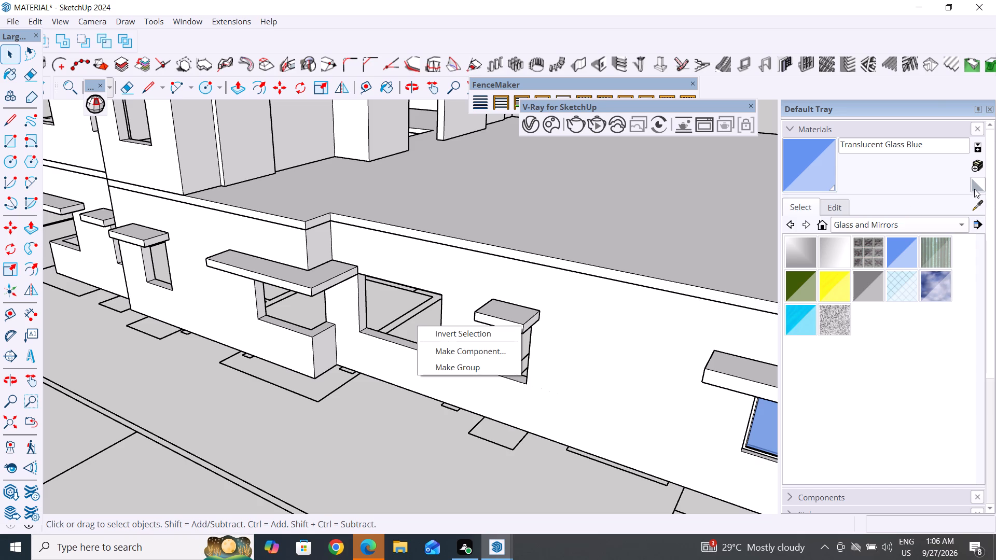
key(Escape)
key(Escape)
middle_drag(562, 435, 652, 405)
scroll(544, 282, up, 6)
middle_drag(550, 375, 569, 218)
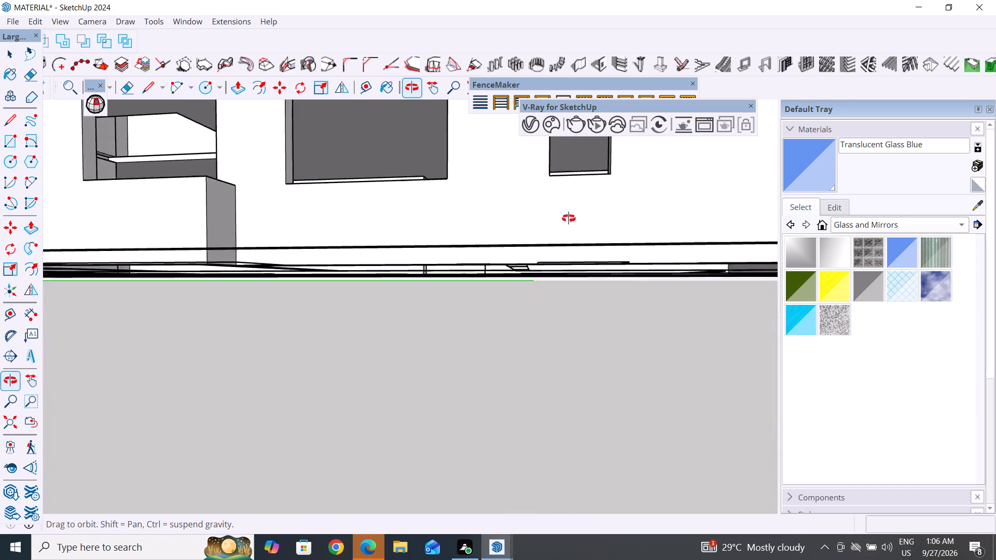
middle_drag(569, 218, 558, 358)
scroll(548, 301, up, 3)
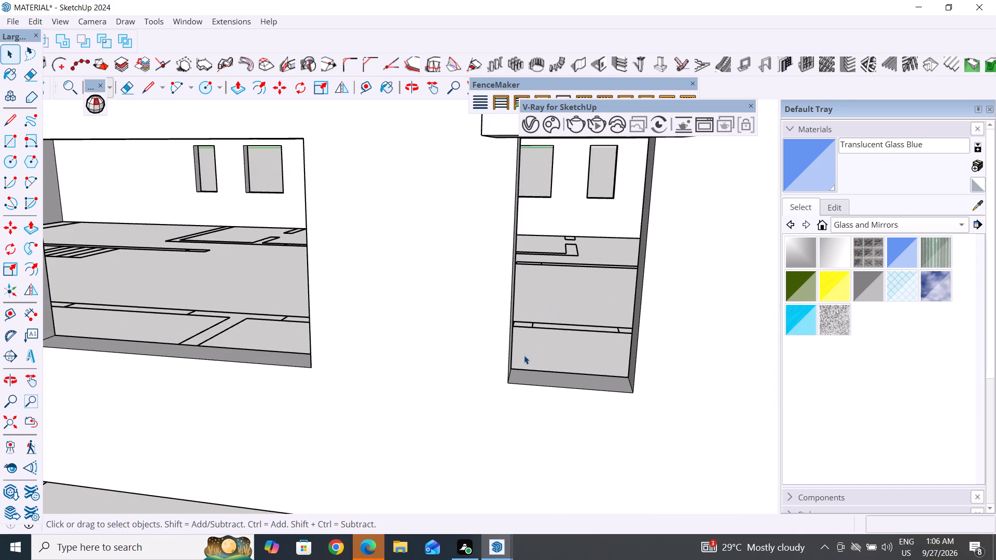
middle_drag(509, 379, 486, 407)
scroll(228, 358, down, 4)
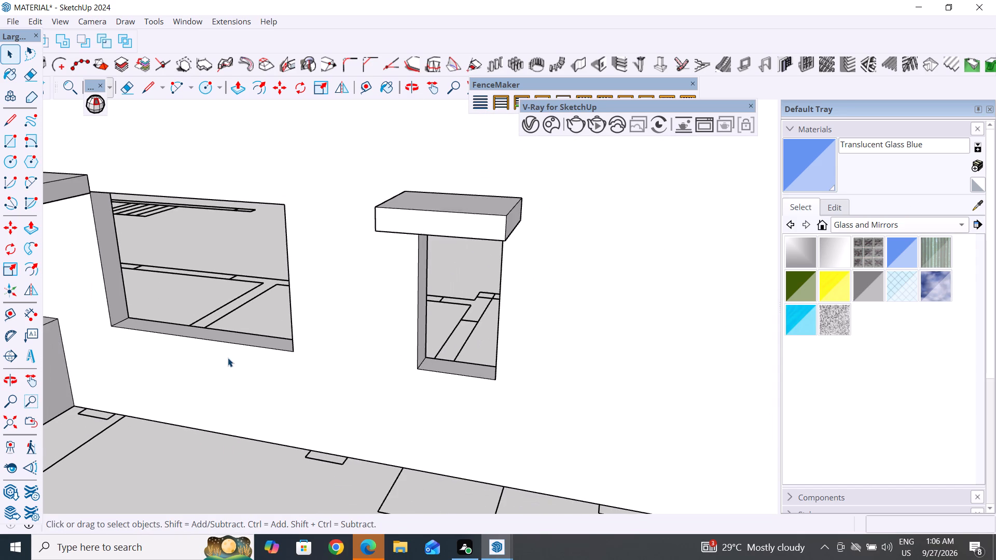
middle_drag(280, 349, 374, 315)
scroll(604, 292, down, 7)
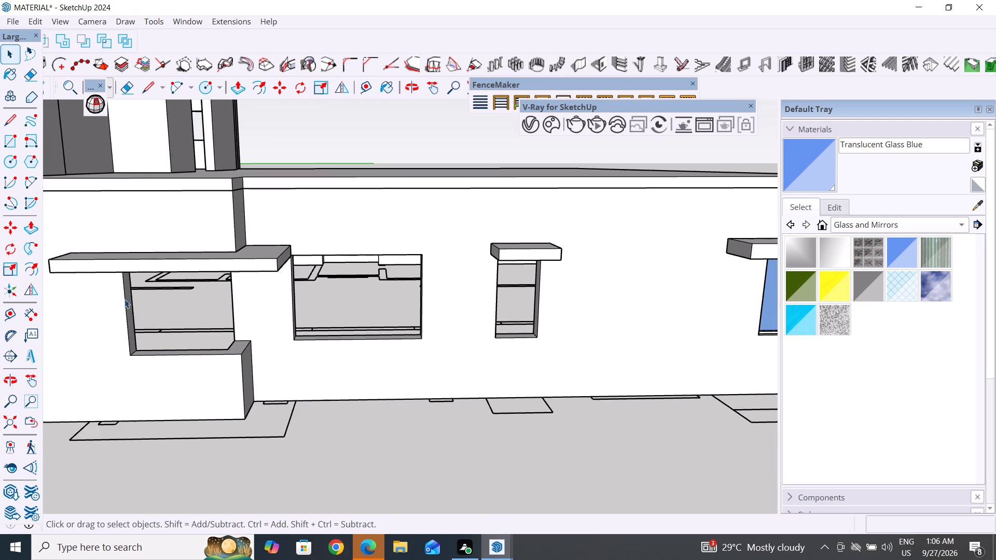
scroll(125, 300, up, 3)
middle_drag(214, 299, 135, 263)
scroll(239, 297, down, 4)
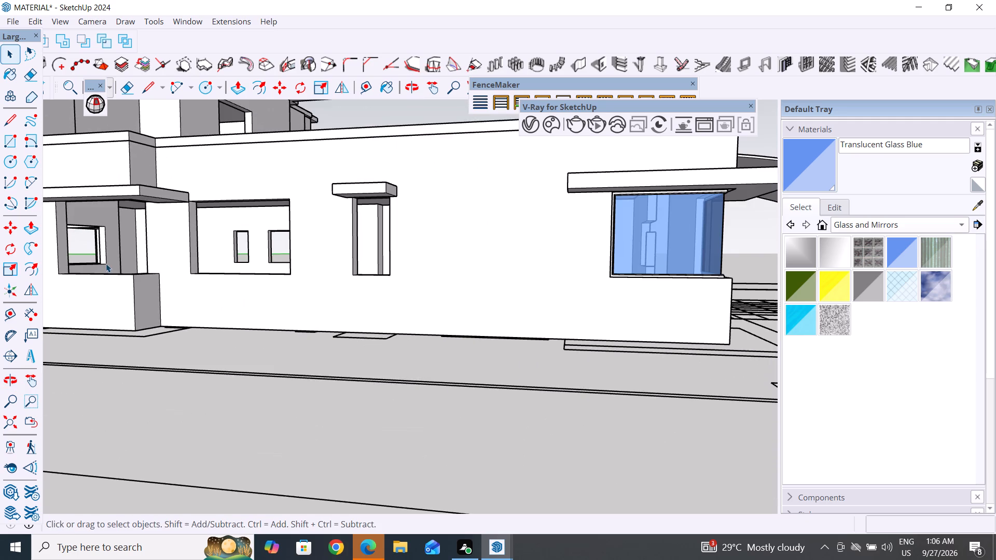
scroll(517, 311, down, 6)
scroll(279, 279, up, 5)
middle_drag(226, 153, 229, 137)
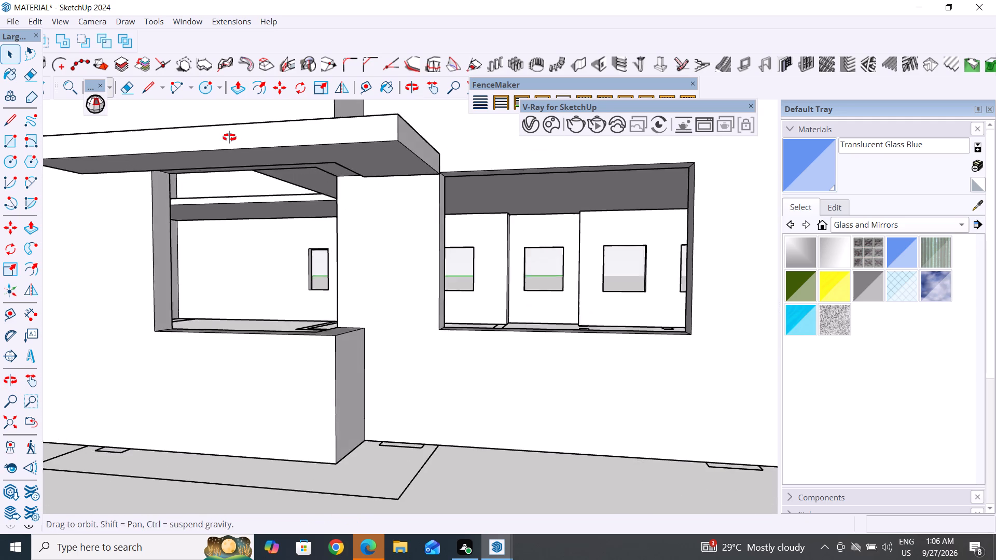
middle_drag(229, 137, 238, 91)
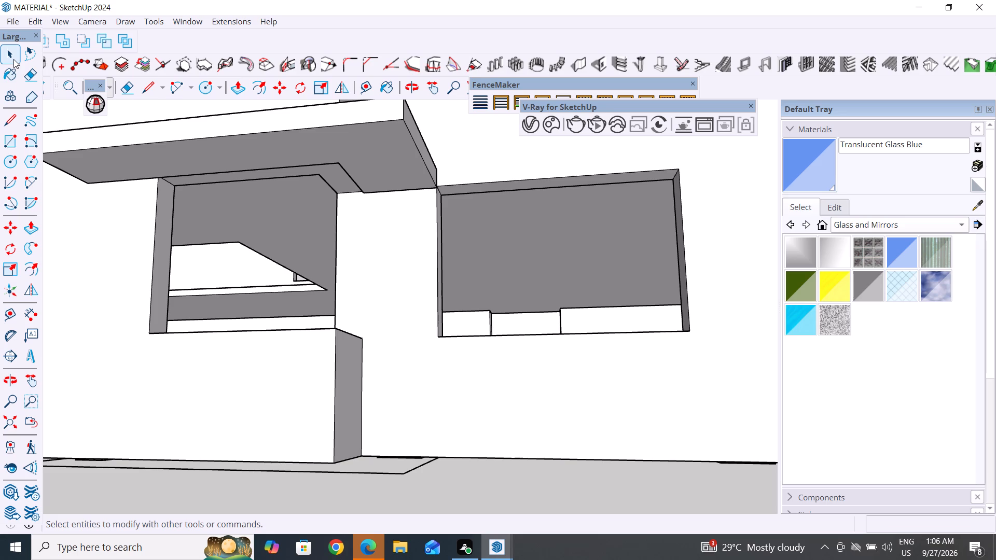
Draw an L-shaped centreline on the corner opening's underside, with legs about 1' 10 1/2" and 4' 4 1/2" between the mid-points of the wall thickness.
click(14, 119)
scroll(326, 196, up, 1)
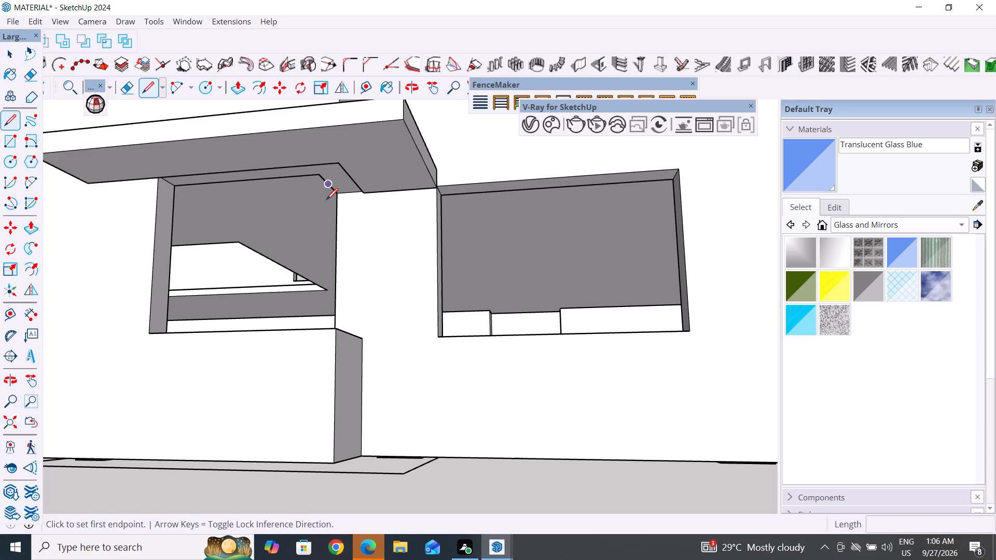
scroll(326, 200, up, 4)
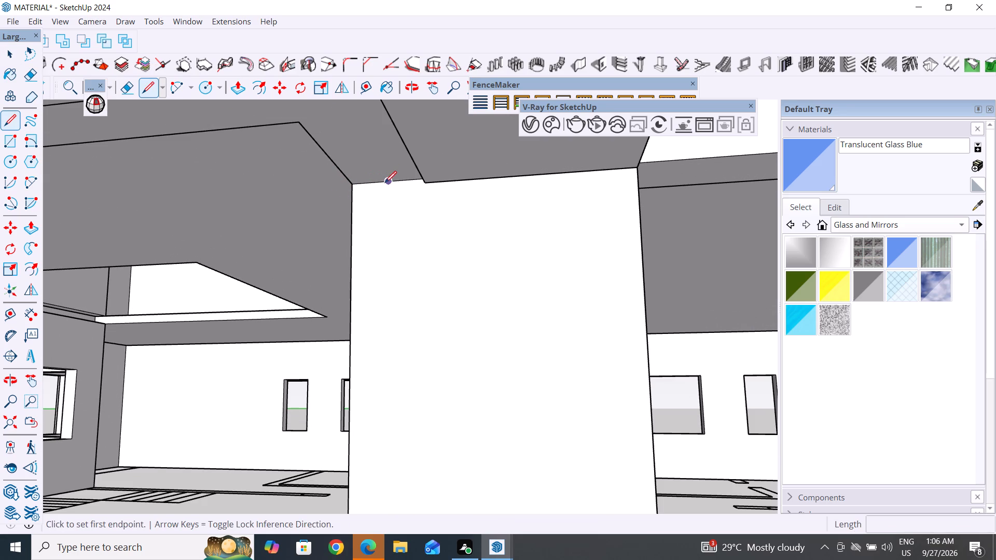
click(387, 183)
scroll(387, 183, down, 5)
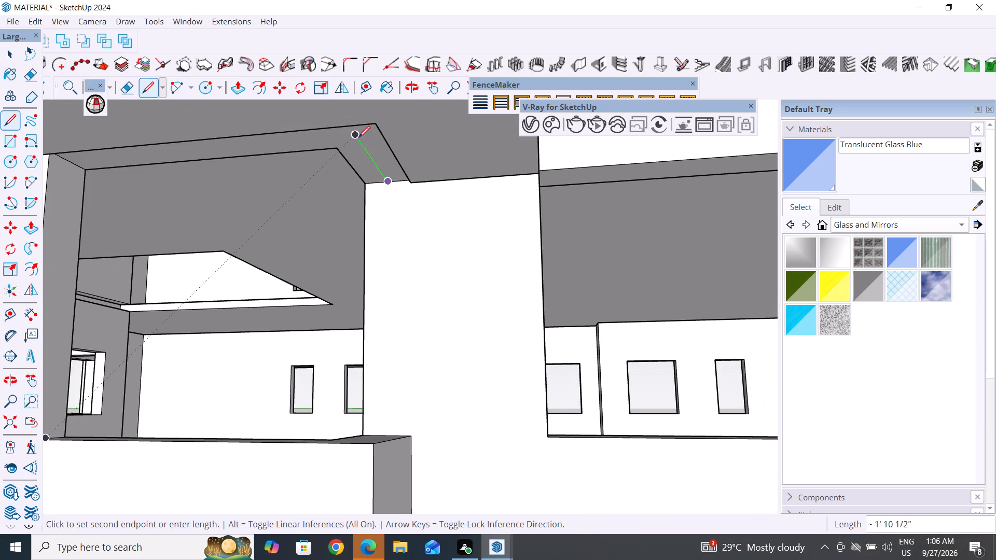
click(352, 132)
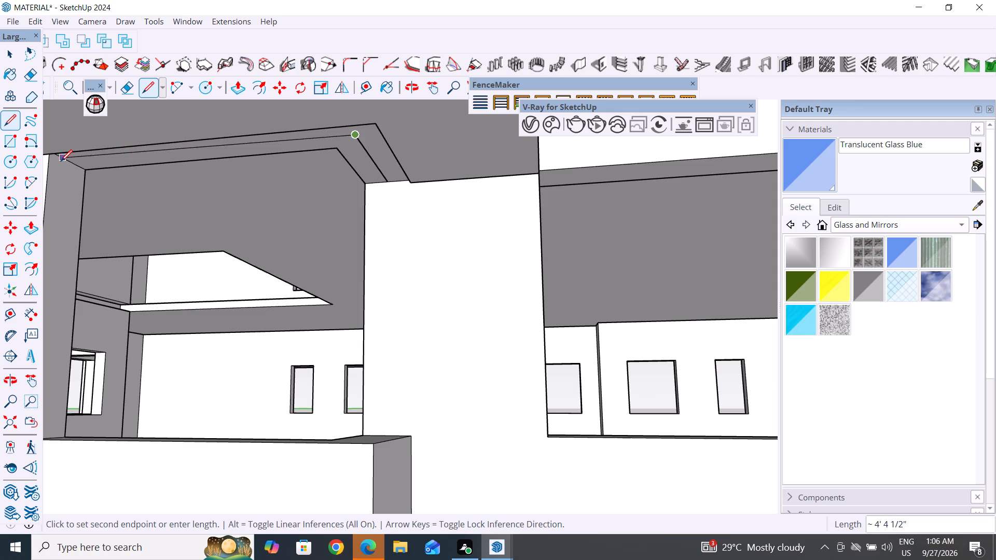
scroll(74, 163, up, 1)
middle_drag(74, 163, 167, 122)
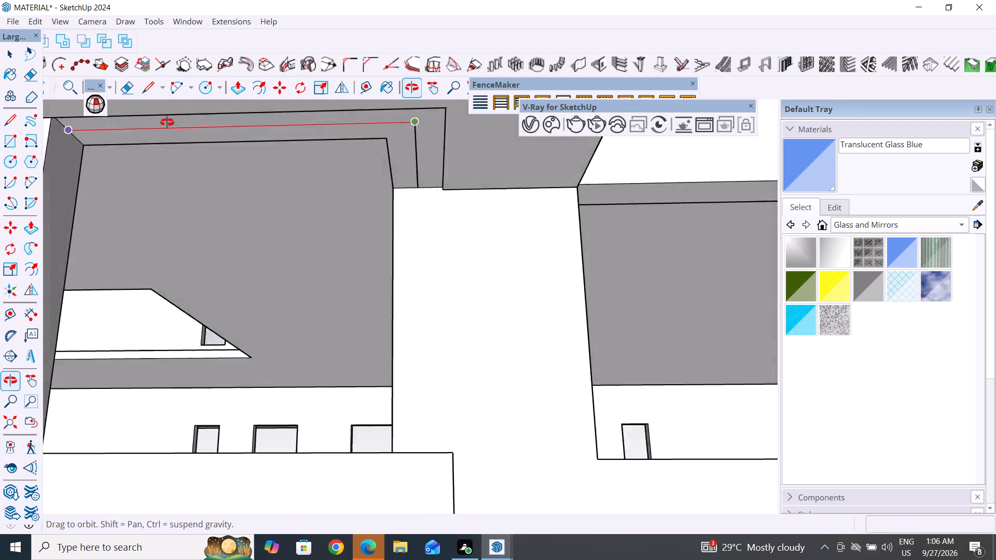
middle_drag(167, 122, 203, 127)
middle_drag(174, 138, 0, 162)
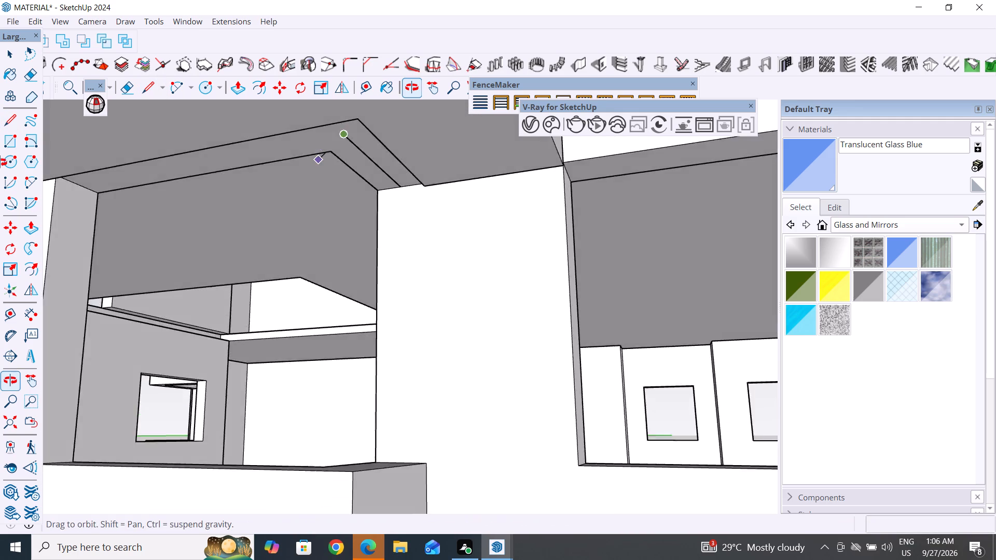
middle_drag(0, 162, 46, 89)
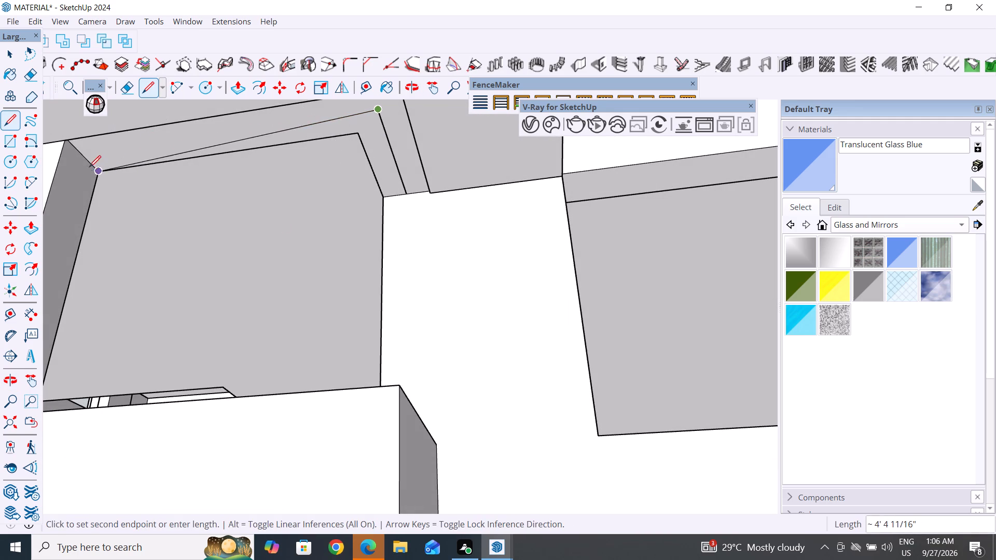
click(84, 155)
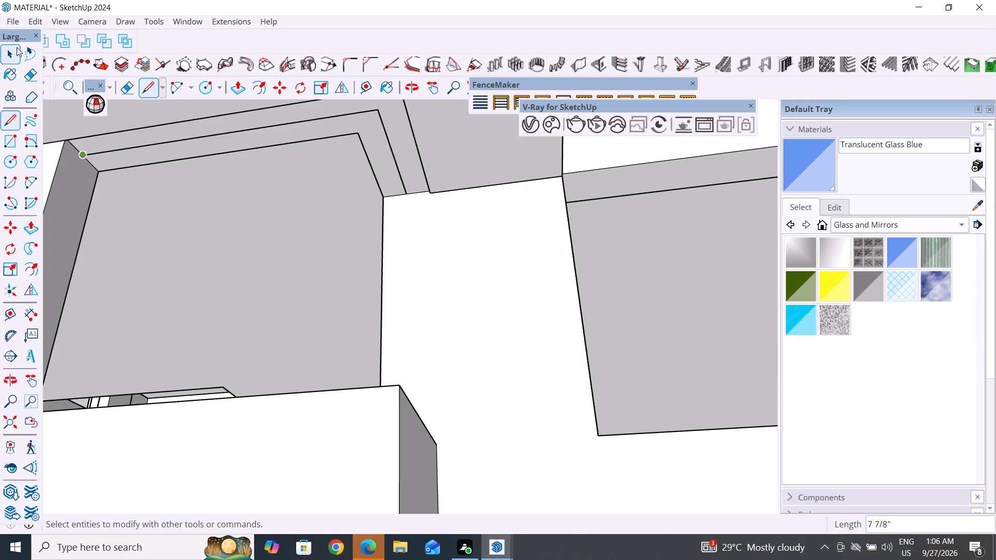
Select both centreline segments and copy them 4' straight down onto the corner opening's sill.
click(17, 47)
click(371, 112)
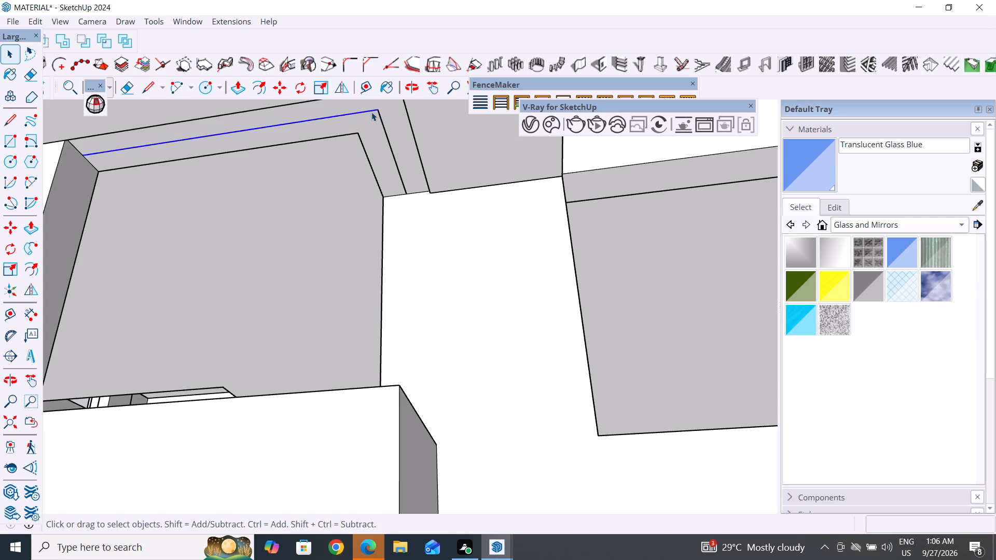
shift+click(389, 137)
scroll(493, 188, down, 3)
key(m)
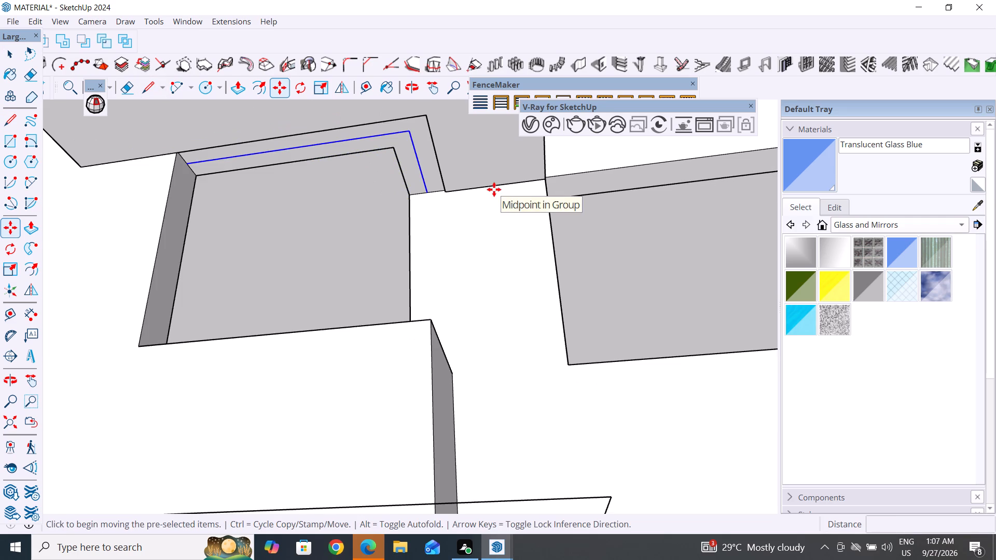
scroll(519, 170, down, 5)
middle_drag(519, 171, 516, 230)
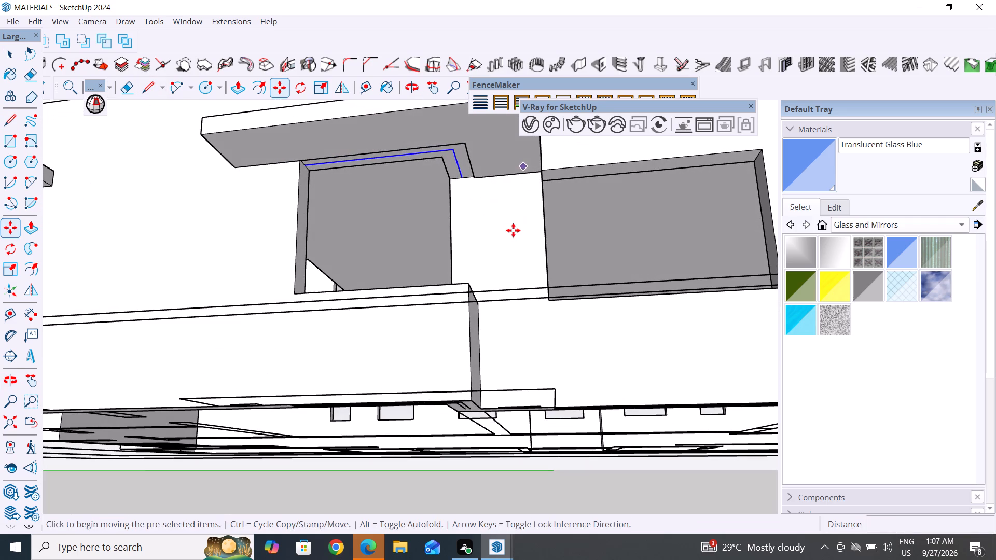
click(463, 182)
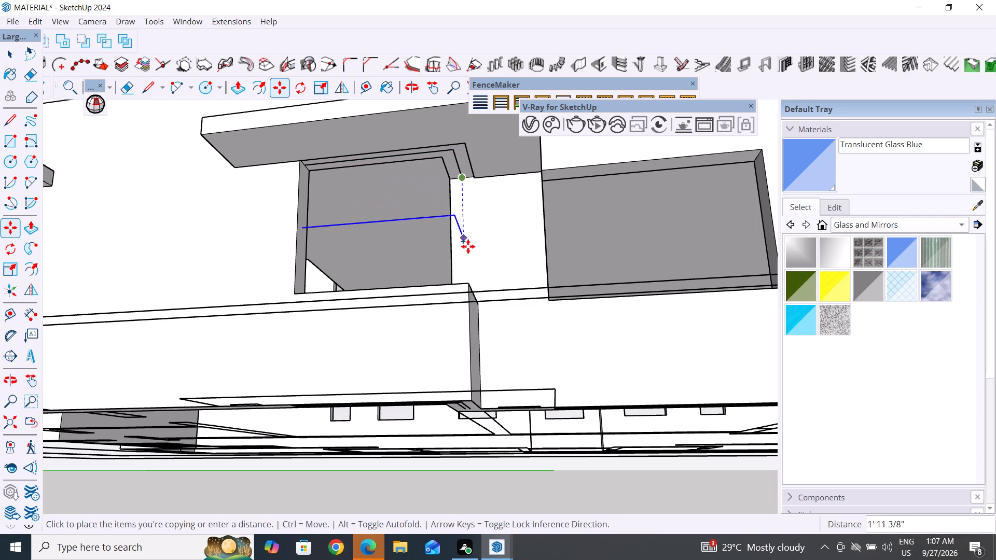
middle_drag(468, 282, 422, 475)
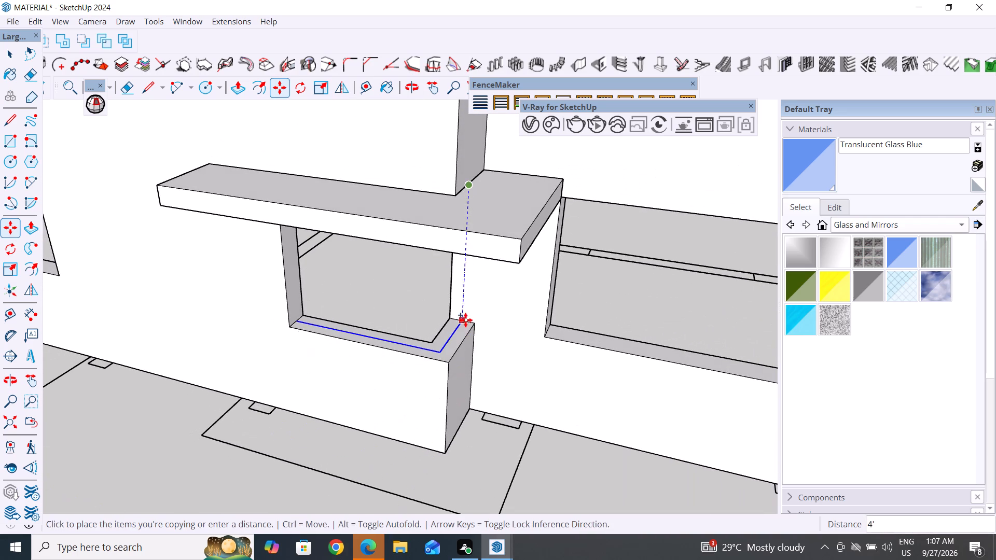
click(463, 318)
click(11, 53)
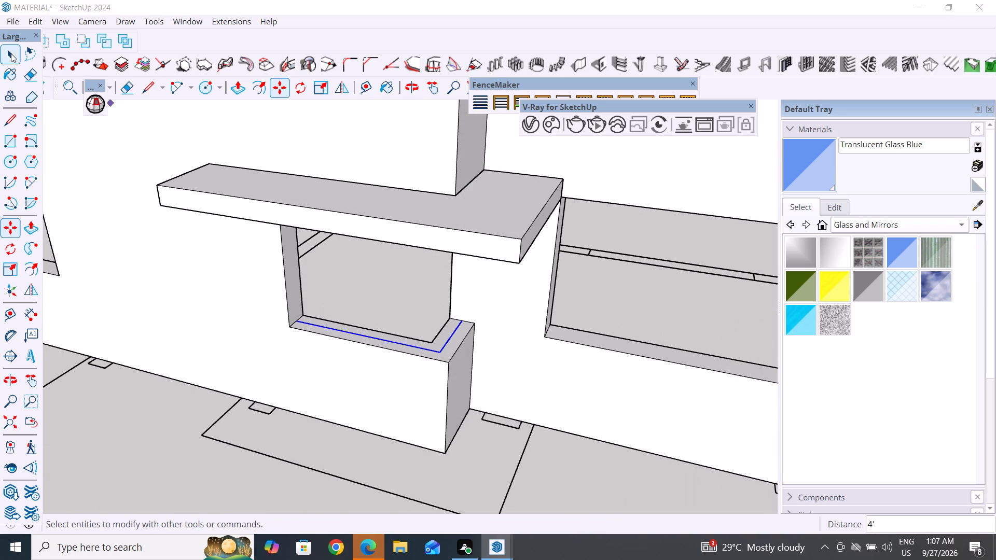
Draw a 4' vertical line at the short leg's wall end, joining the sill centreline to the one on the opening's underside.
middle_drag(361, 329, 432, 112)
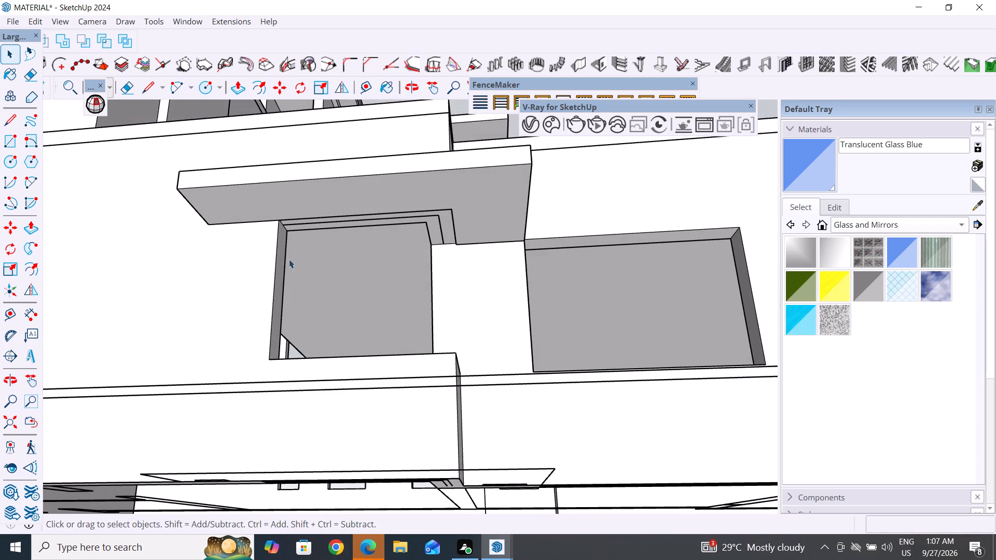
scroll(375, 325, down, 6)
click(382, 522)
scroll(384, 326, up, 1)
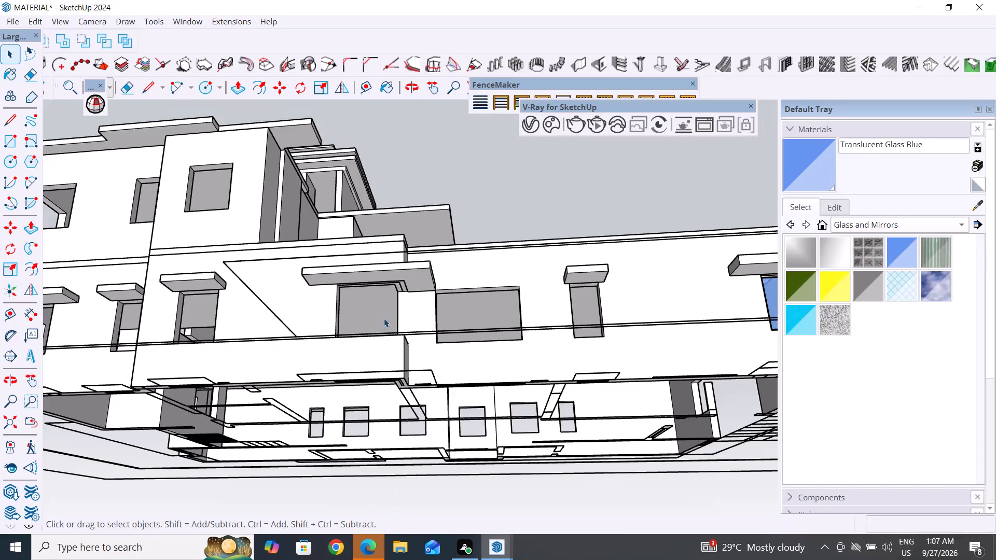
scroll(384, 318, up, 1)
middle_drag(407, 321, 407, 383)
scroll(408, 323, up, 1)
click(521, 237)
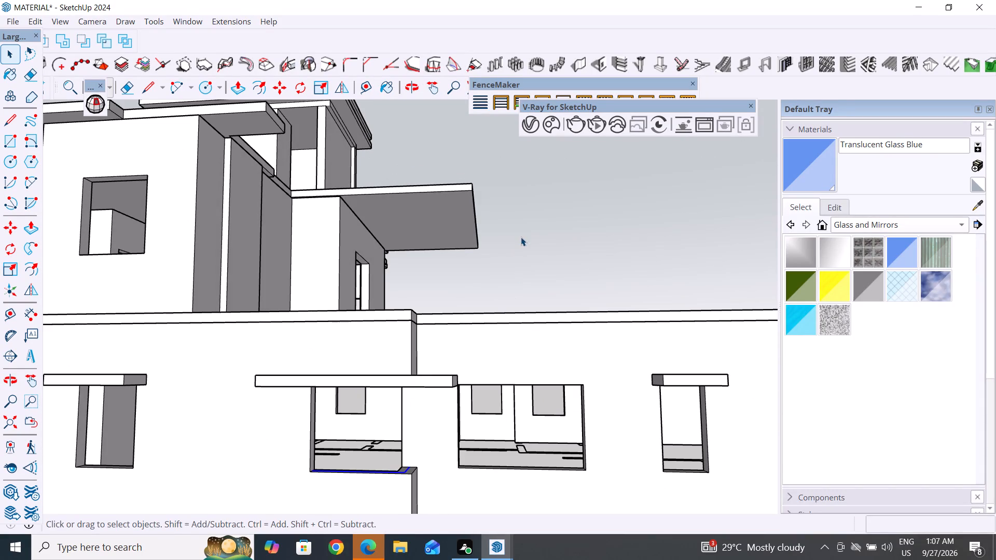
scroll(392, 464, up, 3)
middle_drag(426, 433, 409, 413)
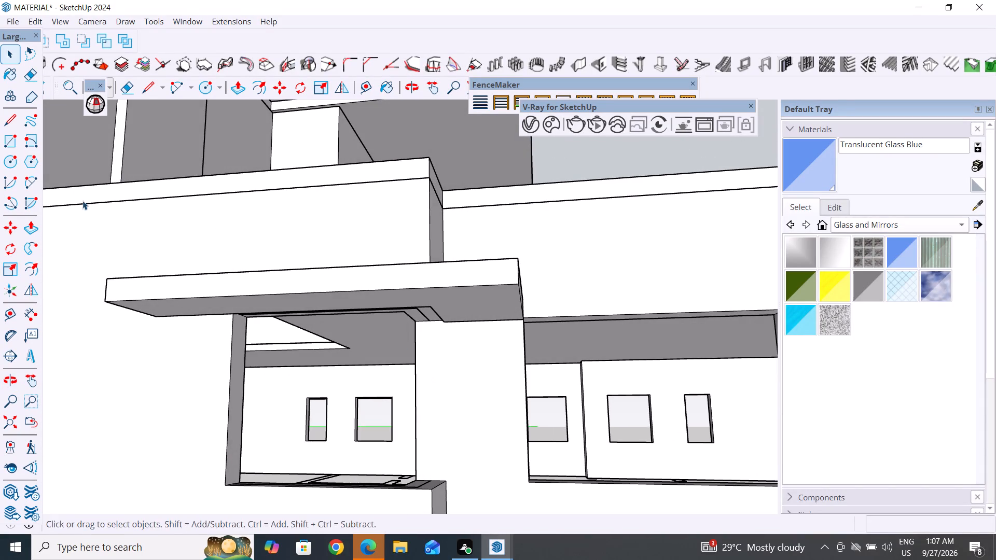
click(11, 125)
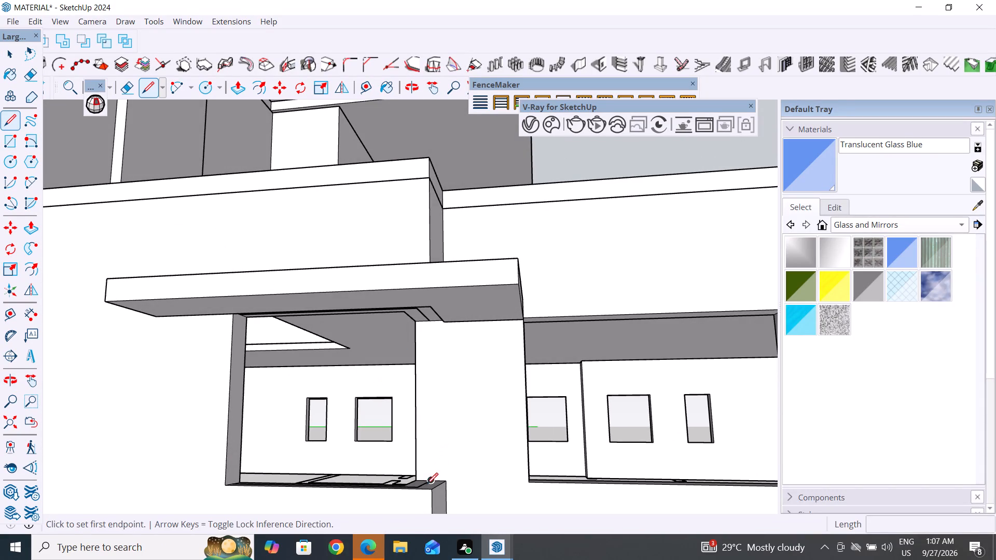
click(429, 481)
click(431, 322)
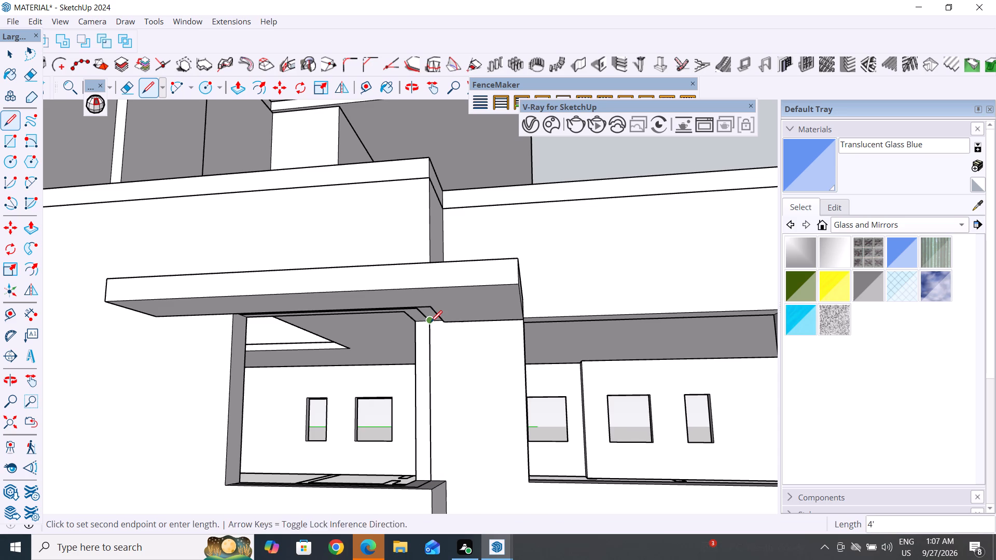
scroll(478, 407, down, 6)
middle_drag(502, 426, 336, 453)
key(space)
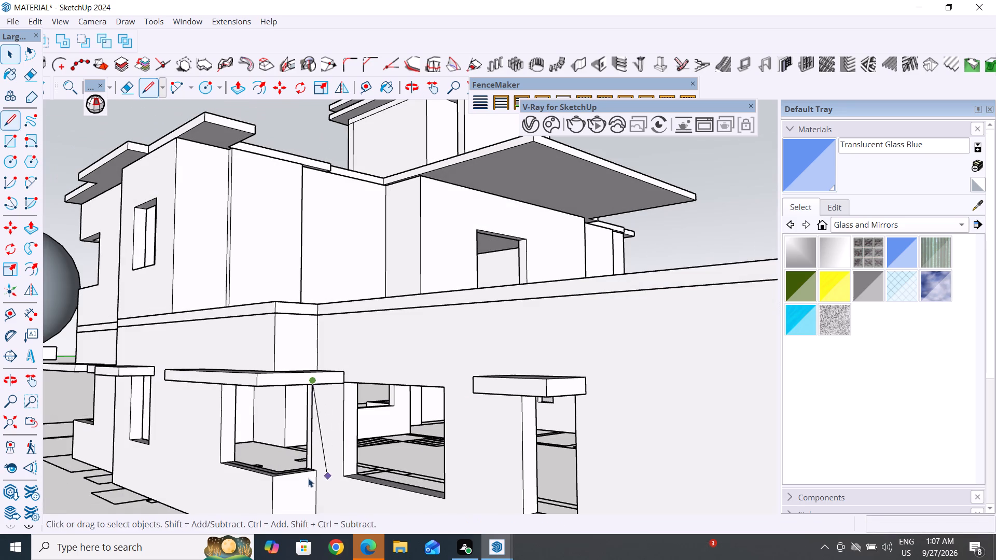
Draw a 4' vertical line at the long leg's wall end, joining the underside centreline to the sill centreline.
click(8, 124)
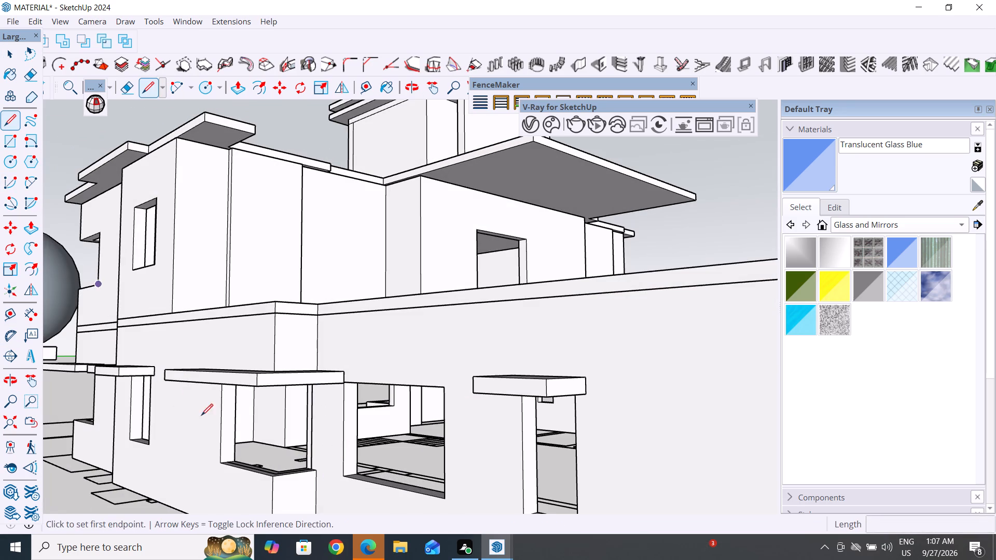
scroll(215, 416, up, 4)
middle_drag(222, 421, 212, 347)
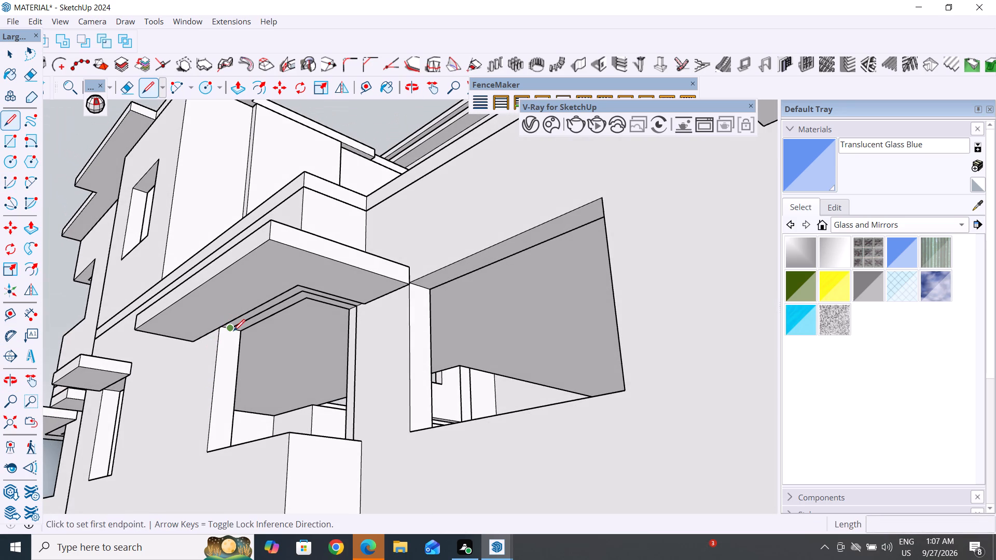
scroll(232, 339, up, 6)
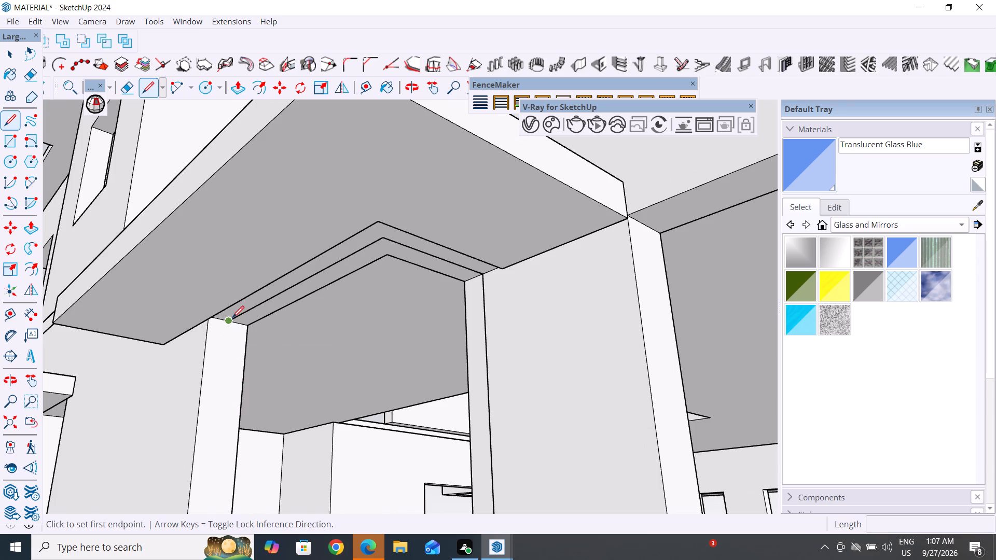
scroll(236, 325, up, 5)
click(222, 324)
scroll(222, 323, down, 5)
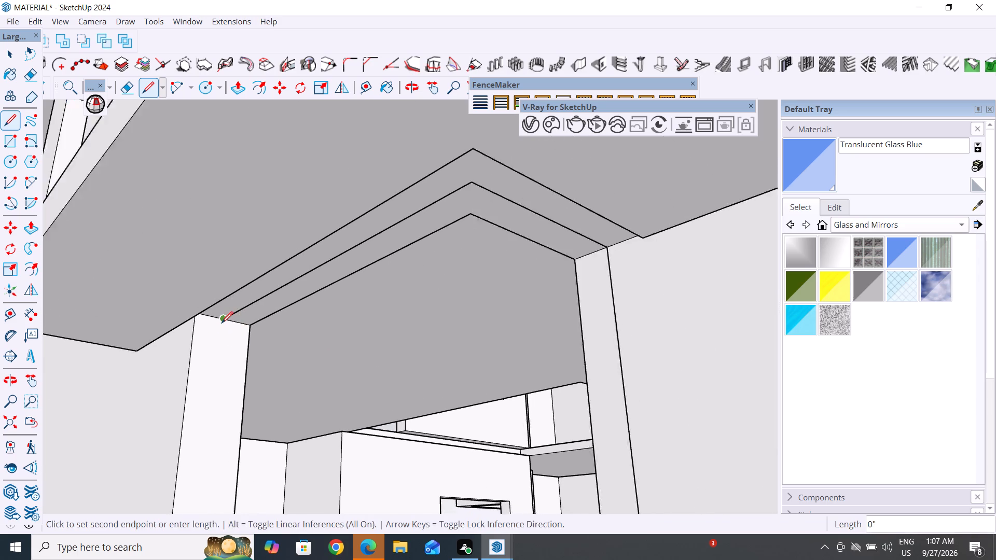
scroll(222, 323, down, 2)
middle_drag(222, 323, 223, 440)
scroll(245, 412, down, 4)
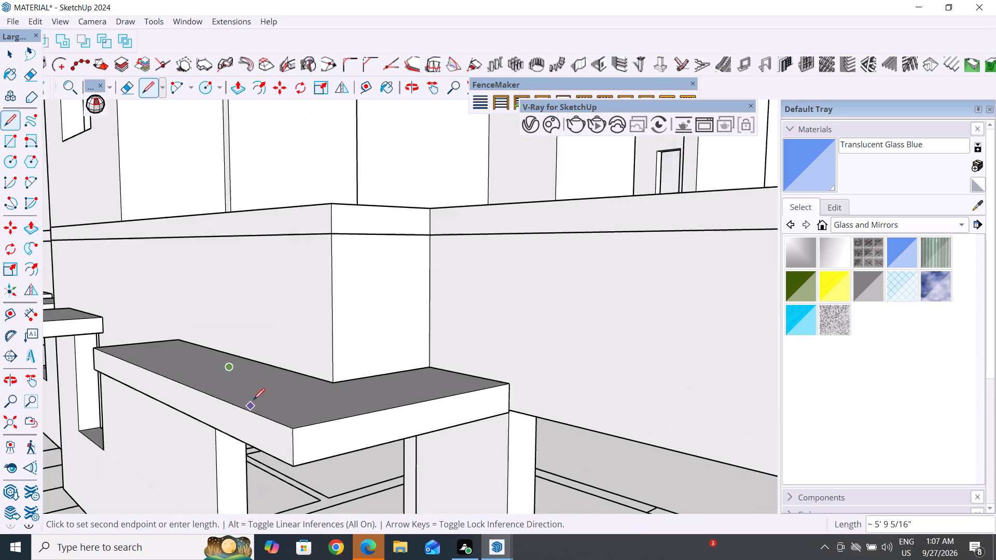
scroll(253, 400, down, 8)
scroll(243, 472, up, 5)
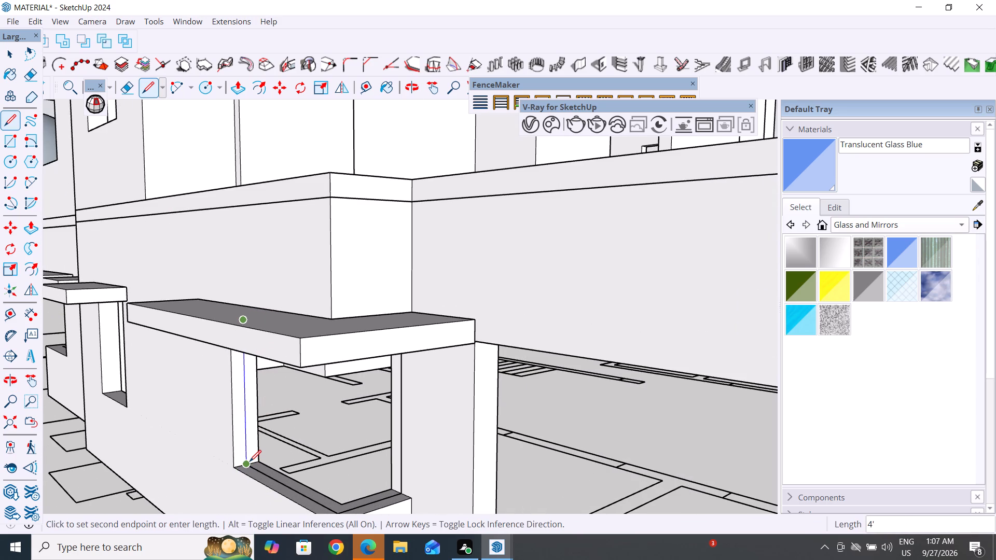
click(250, 461)
Select the corner opening's sill centrelines, both vertical lines and both underside centrelines, and weld these six edges together.
click(10, 59)
scroll(435, 233, down, 4)
middle_drag(406, 345, 448, 347)
scroll(432, 440, up, 8)
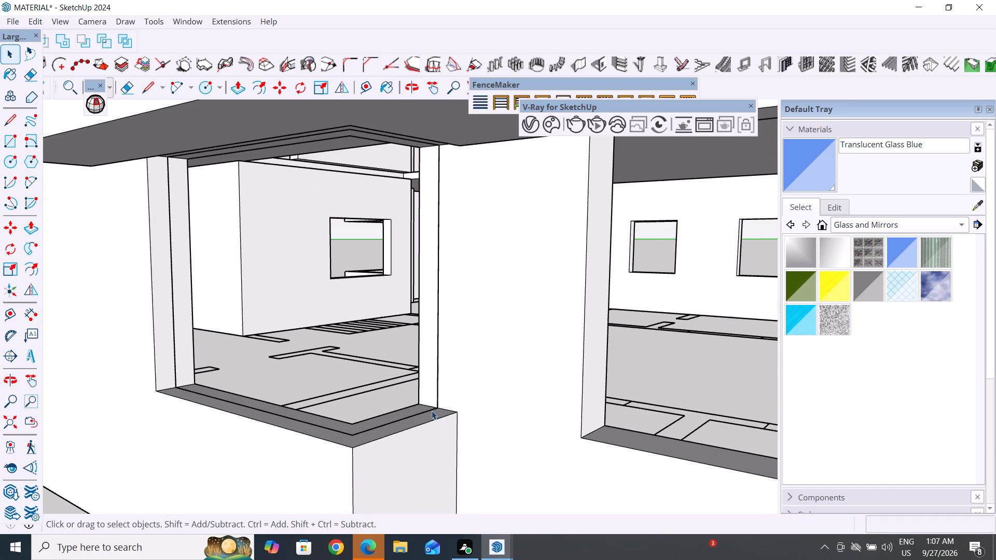
middle_drag(429, 406, 523, 406)
scroll(437, 425, up, 3)
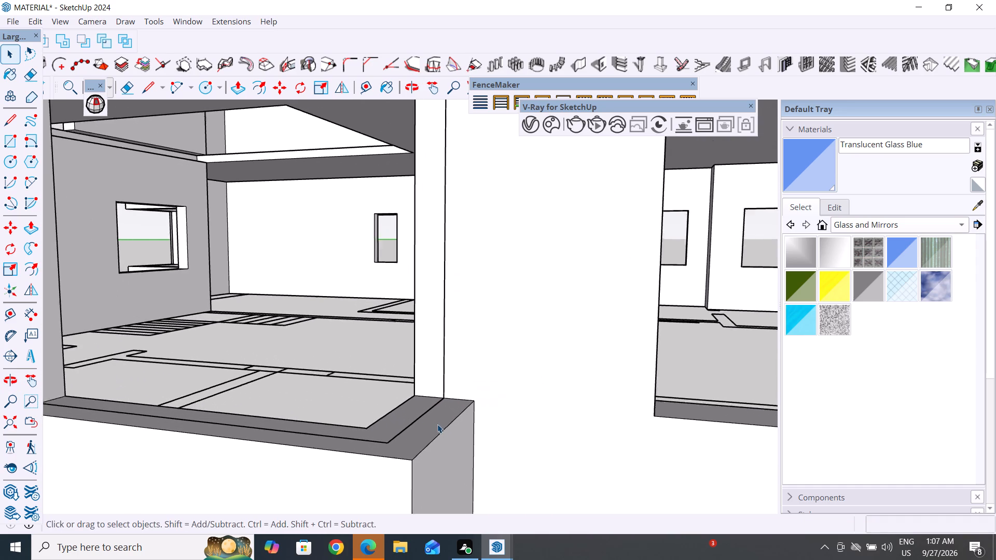
scroll(437, 424, up, 3)
middle_drag(462, 417, 585, 459)
scroll(433, 358, up, 5)
scroll(397, 391, up, 5)
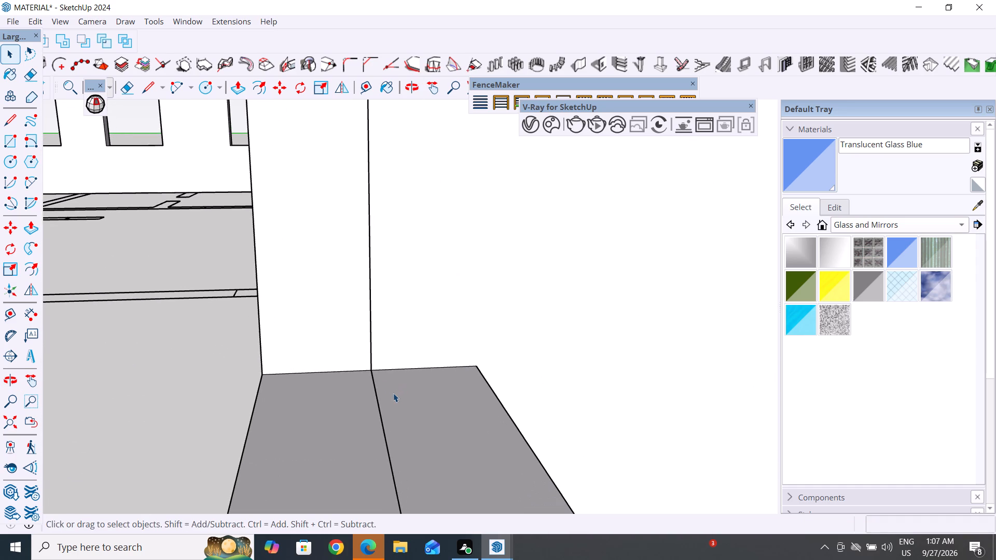
click(377, 401)
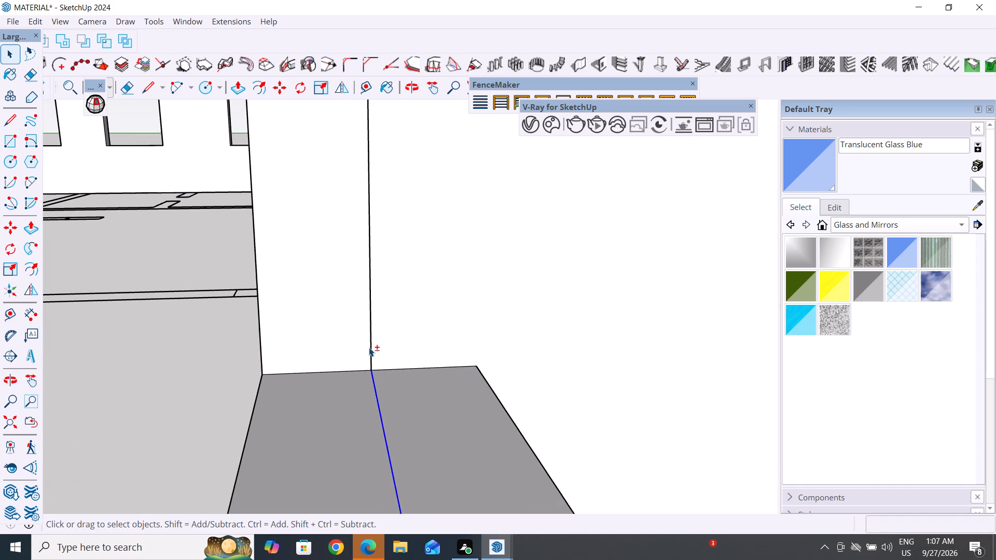
shift+click(372, 346)
middle_drag(572, 384, 323, 385)
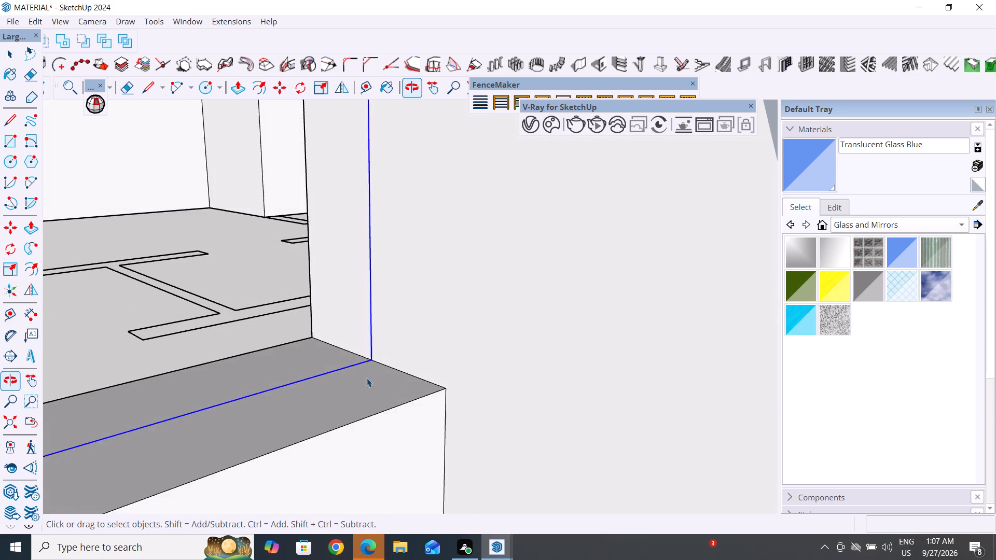
scroll(518, 373, down, 14)
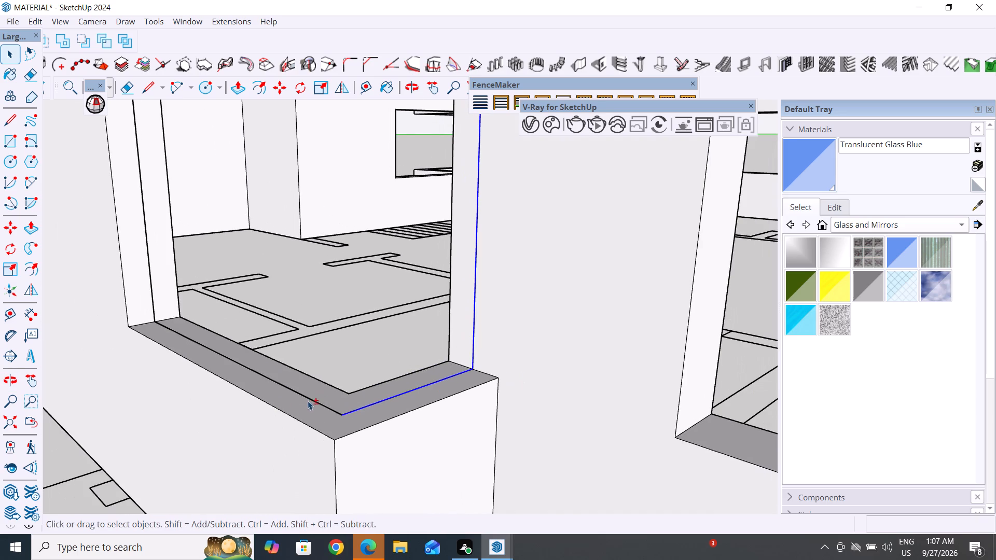
shift+click(310, 401)
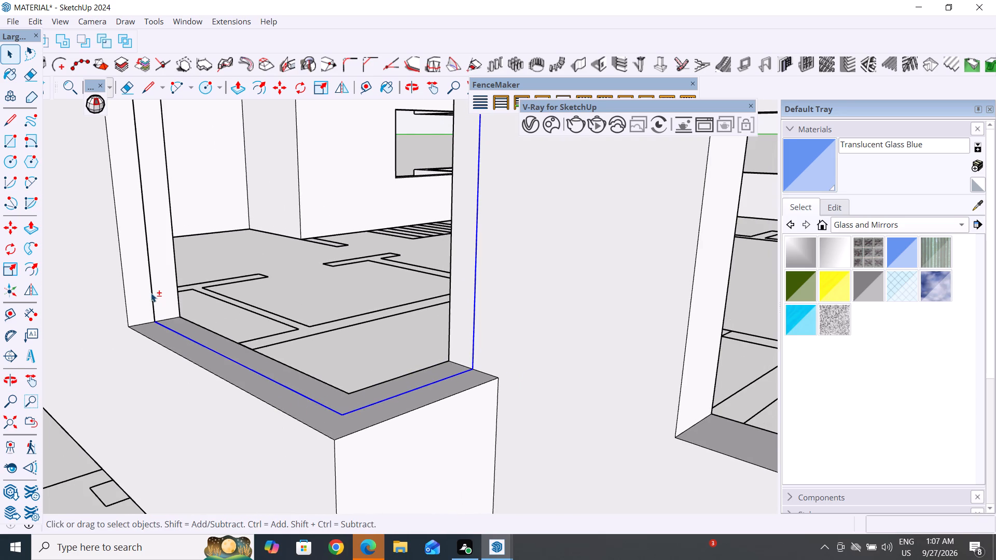
shift+click(151, 293)
scroll(366, 443, down, 11)
middle_drag(384, 466, 465, 305)
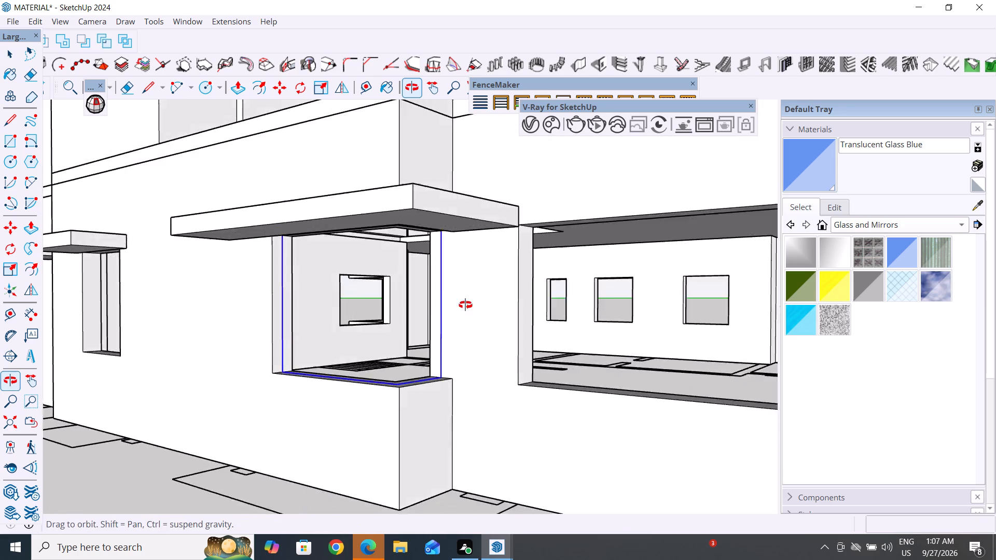
middle_drag(465, 305, 481, 277)
shift+click(462, 156)
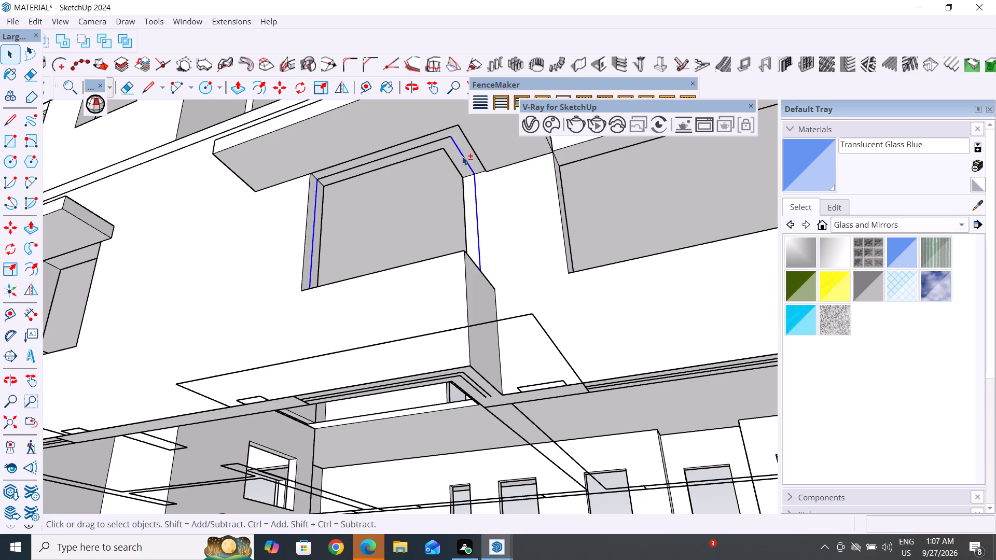
shift+click(427, 145)
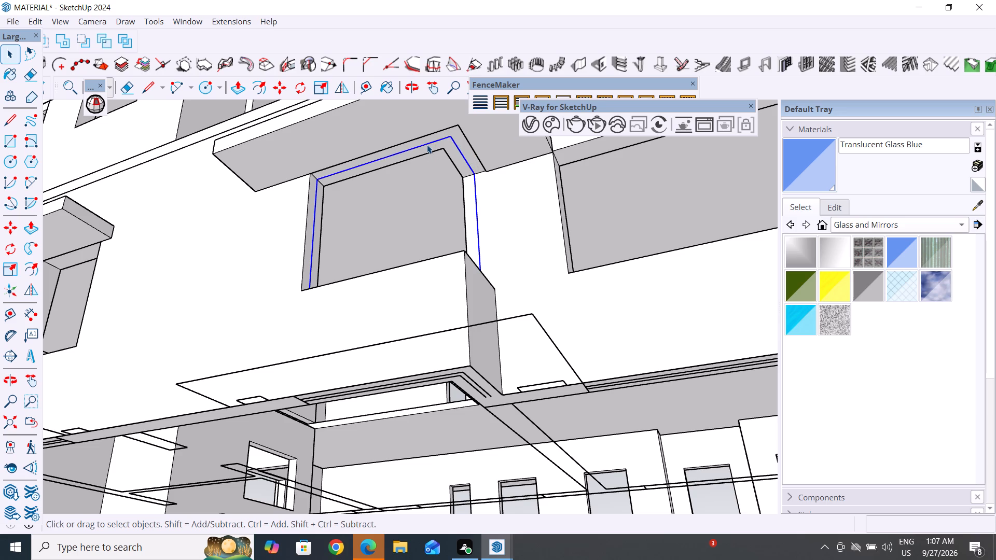
right_click(427, 145)
click(491, 302)
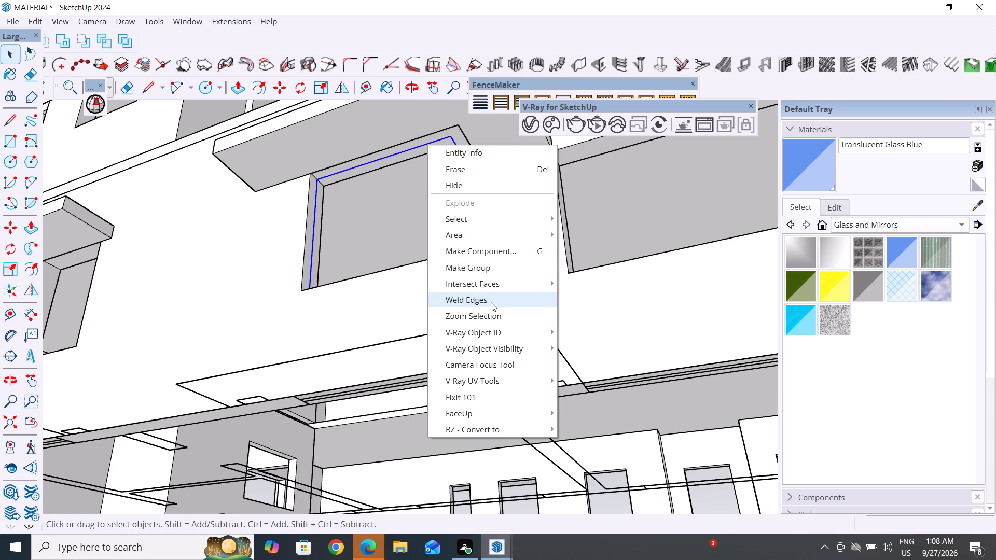
Draw a line about 1/2" long from the centreline's lower corner at the short leg's wall end, outward along the sill's wall edge.
middle_drag(503, 188, 550, 435)
scroll(512, 414, up, 4)
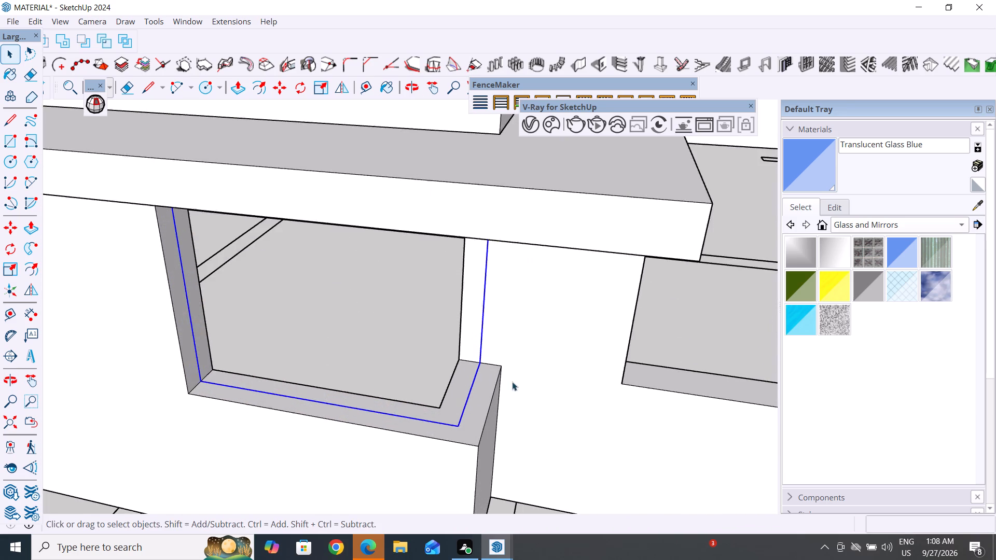
scroll(512, 382, up, 9)
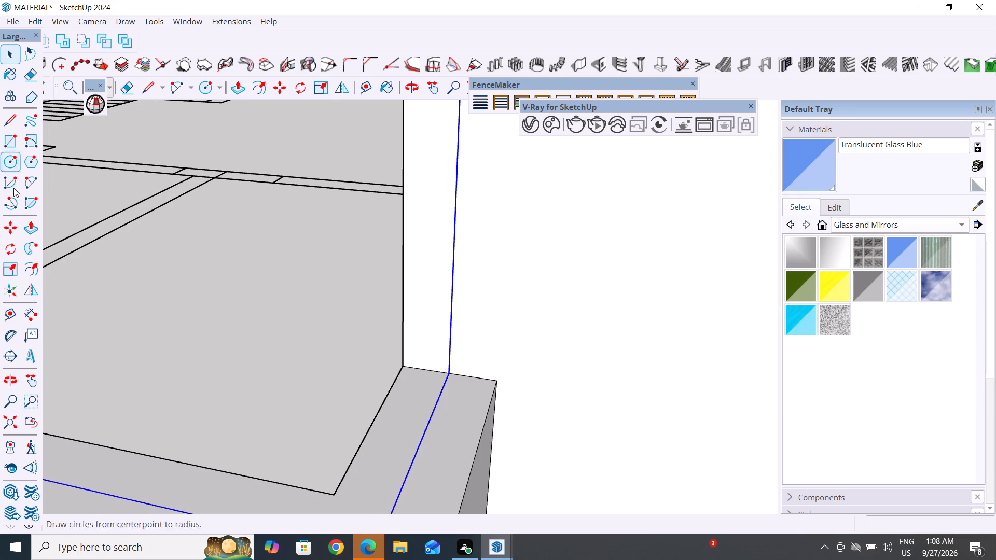
click(9, 118)
scroll(457, 381, up, 8)
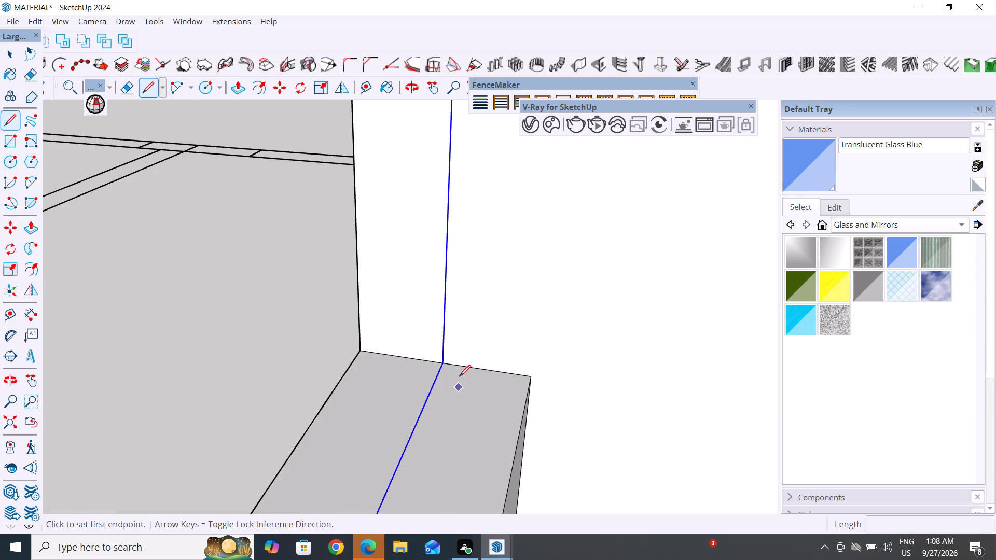
scroll(459, 376, up, 2)
click(437, 359)
scroll(450, 362, up, 2)
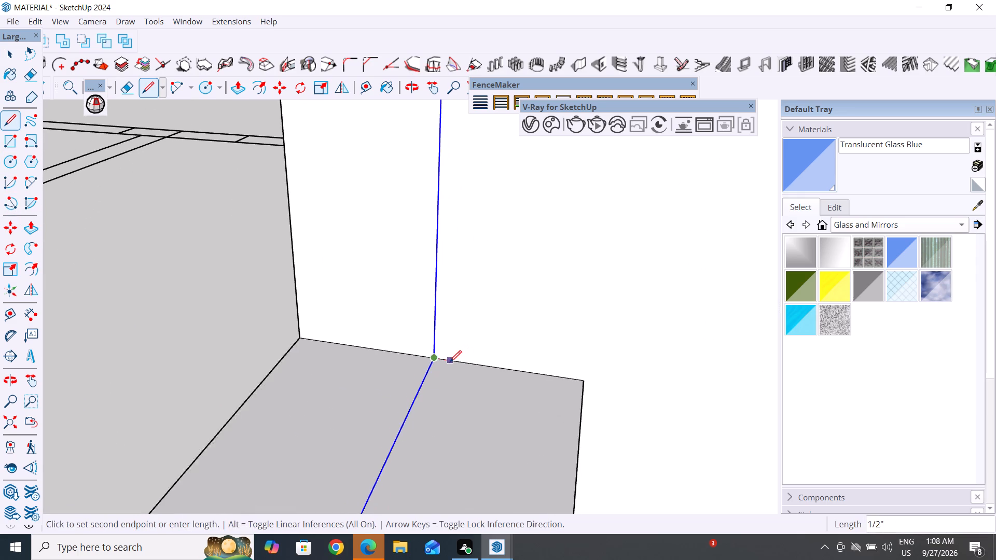
scroll(450, 362, up, 9)
click(443, 360)
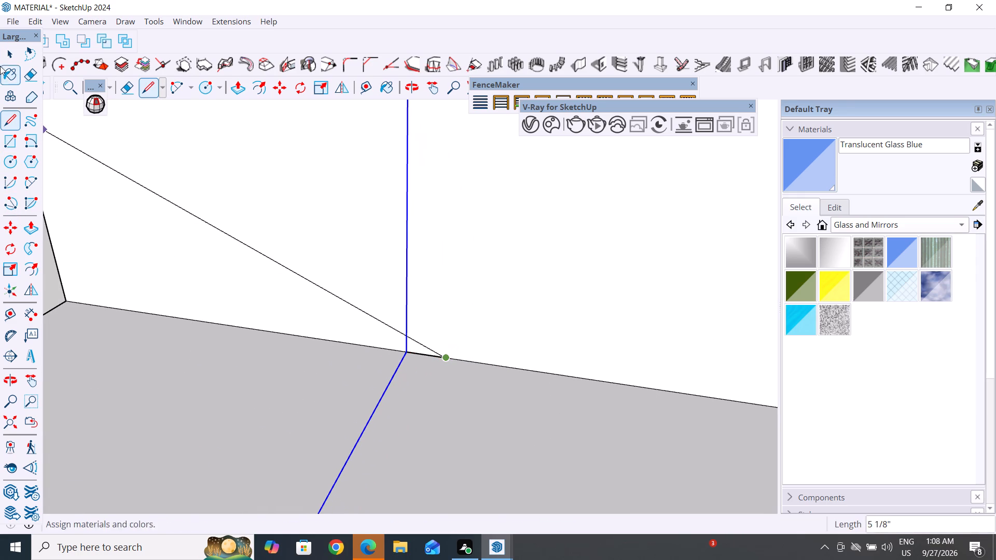
click(10, 50)
Draw two overlapping rectangles on the sill: about 7/8" by 5/8" from the short line's end, and about 3/16" by 1/2" across its free edge.
click(9, 144)
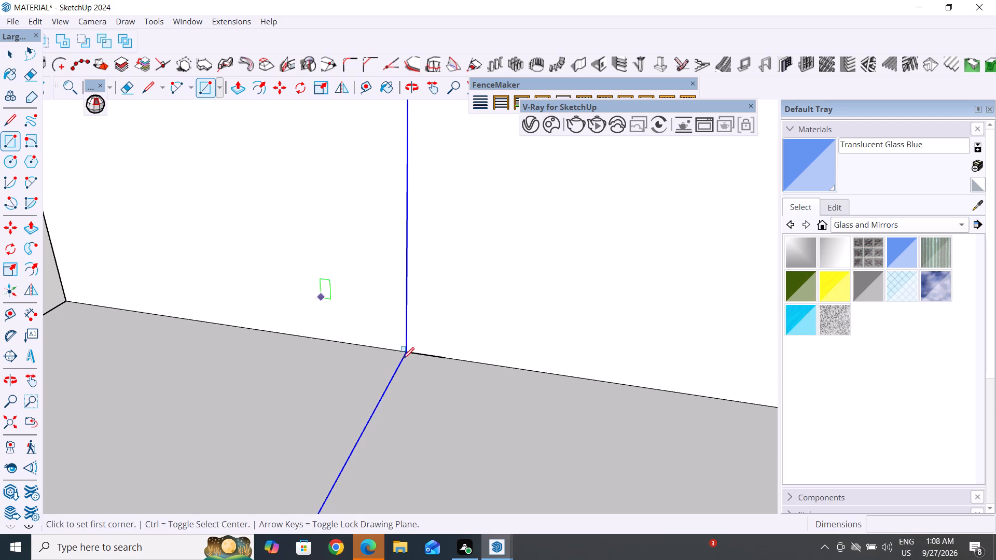
scroll(440, 365, up, 5)
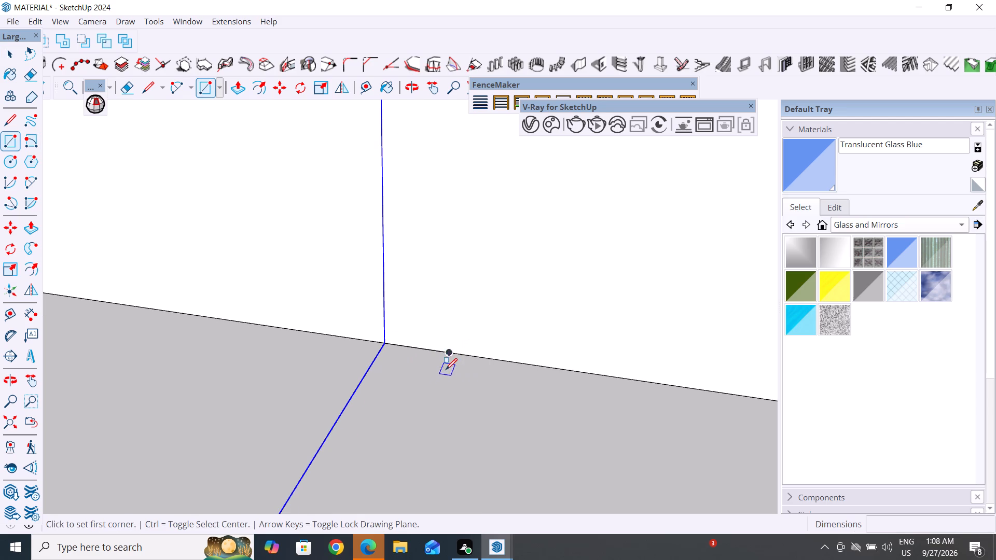
click(450, 354)
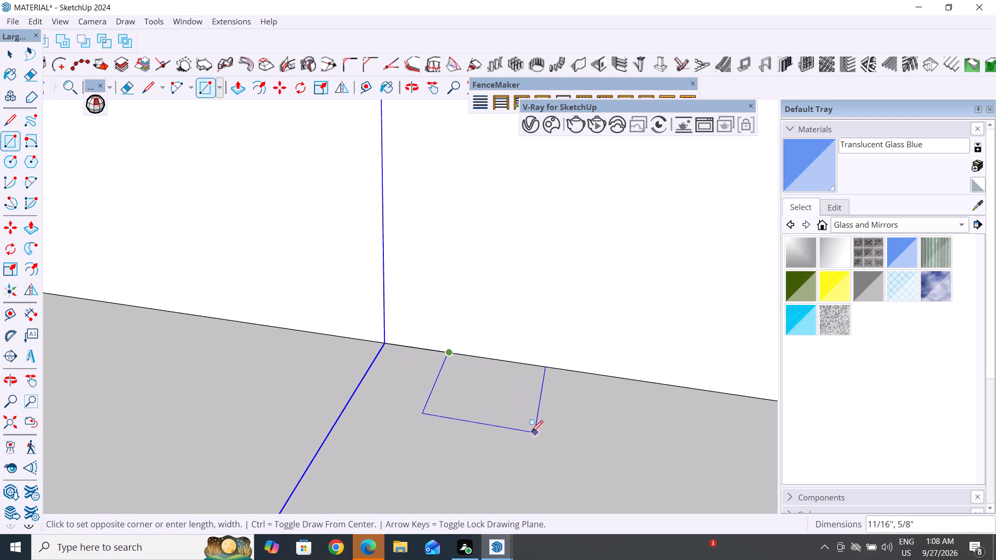
click(531, 454)
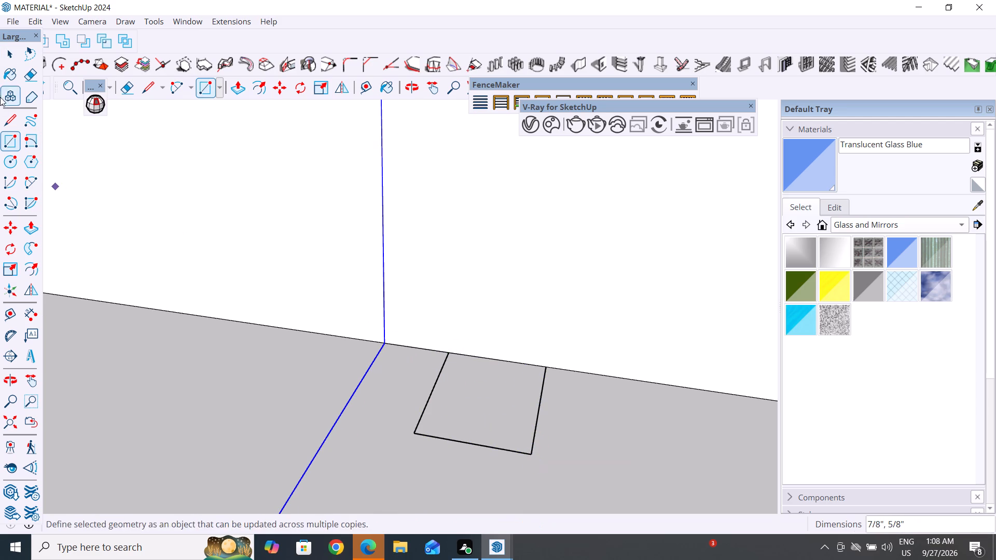
click(8, 140)
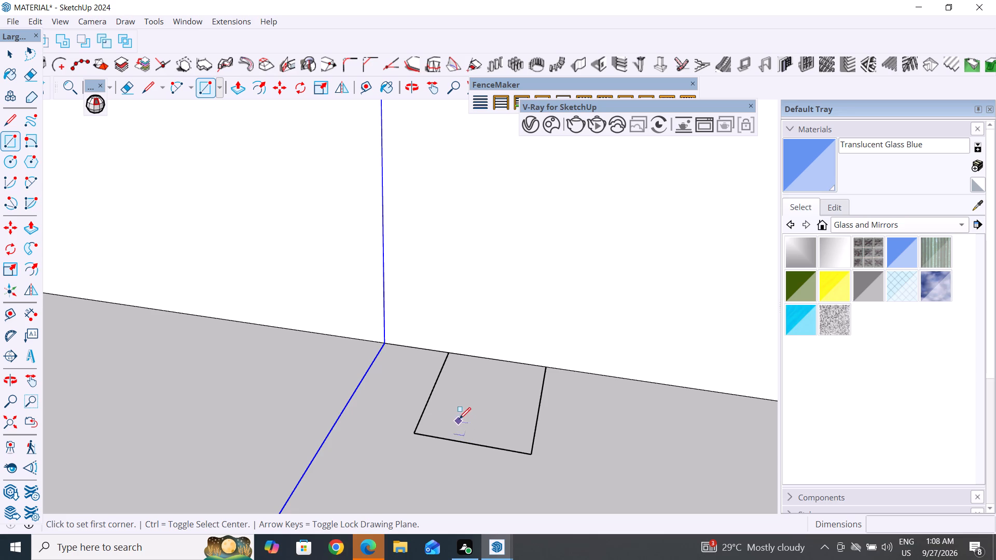
click(461, 418)
scroll(492, 456, down, 4)
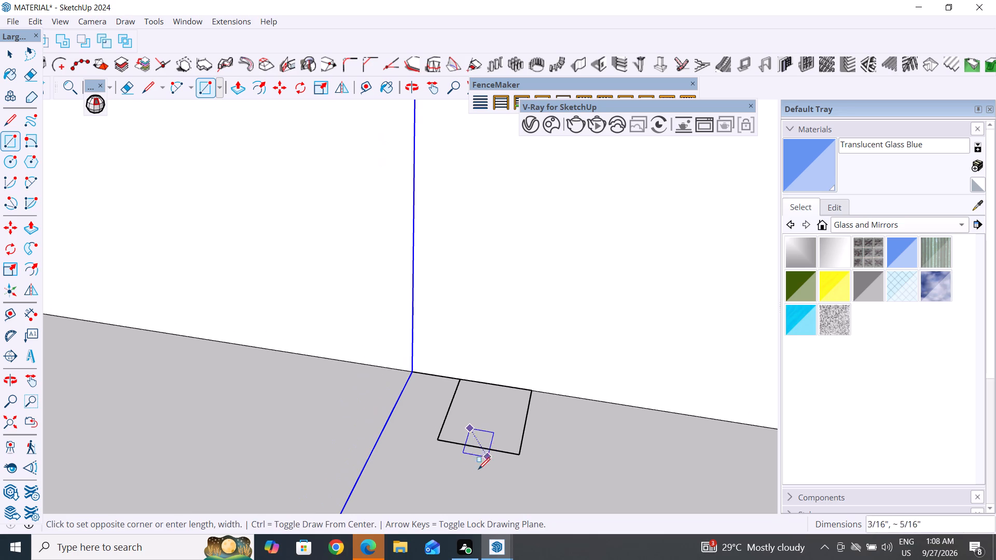
click(479, 476)
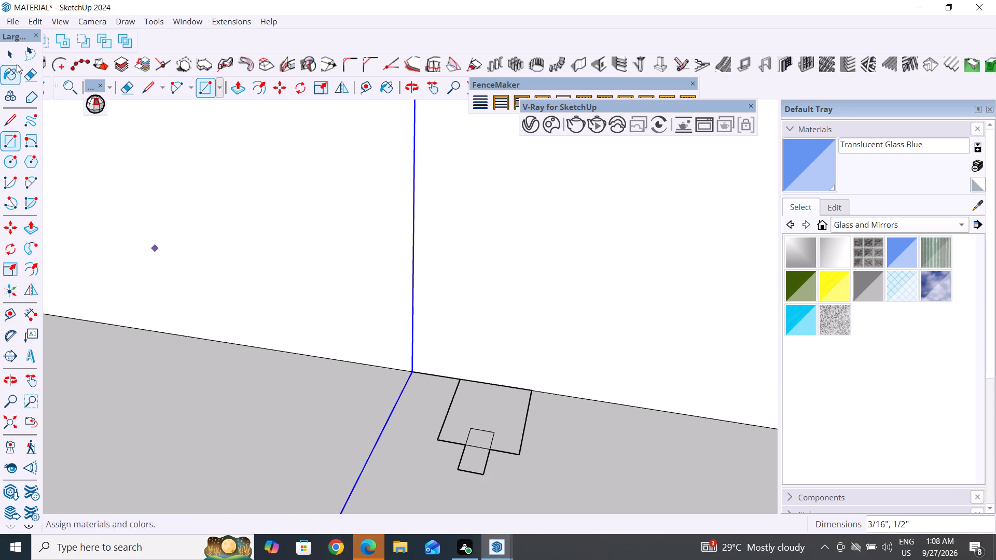
Erase the overlapping inner edges of the two rectangles to leave a single stepped T-shaped profile.
click(7, 54)
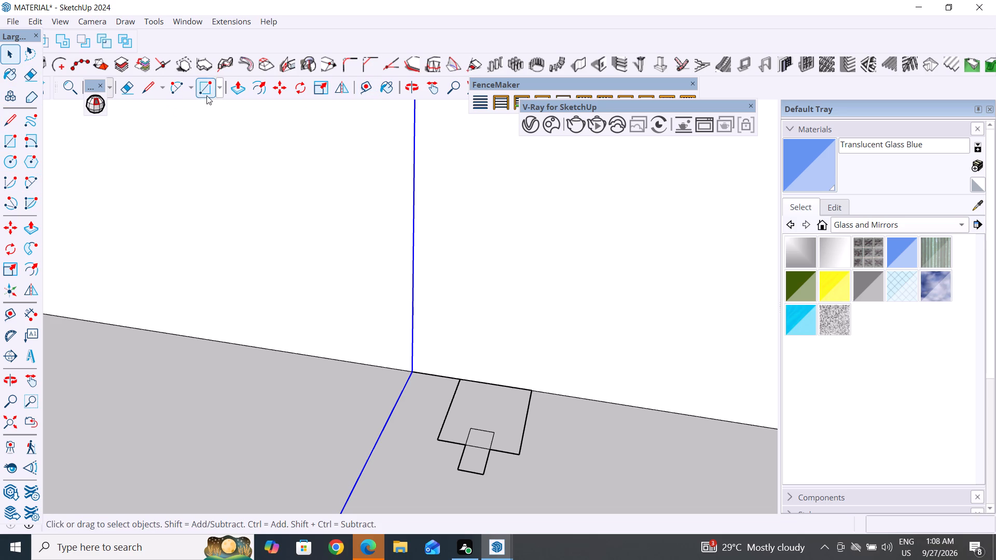
click(124, 90)
scroll(464, 431, up, 4)
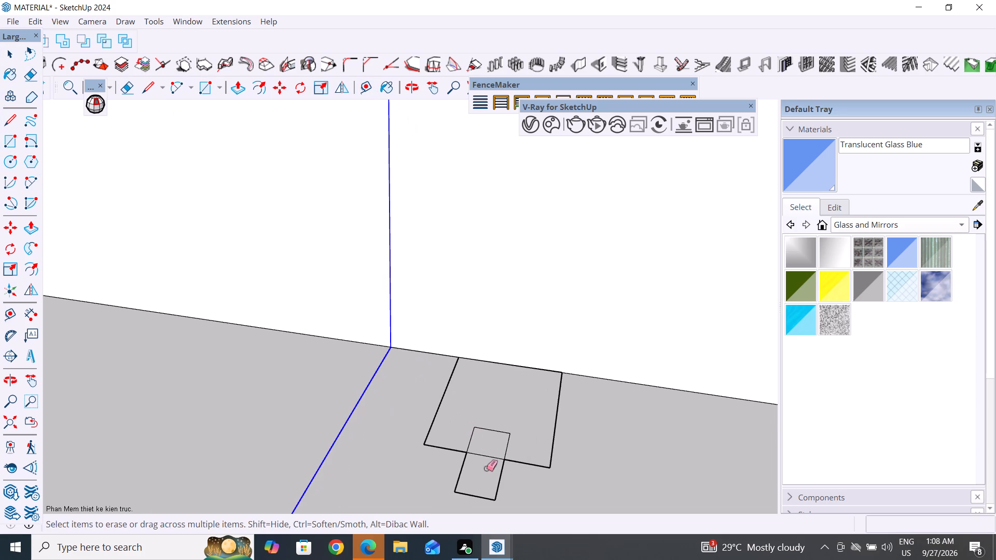
drag(488, 467, 494, 427)
drag(457, 436, 518, 440)
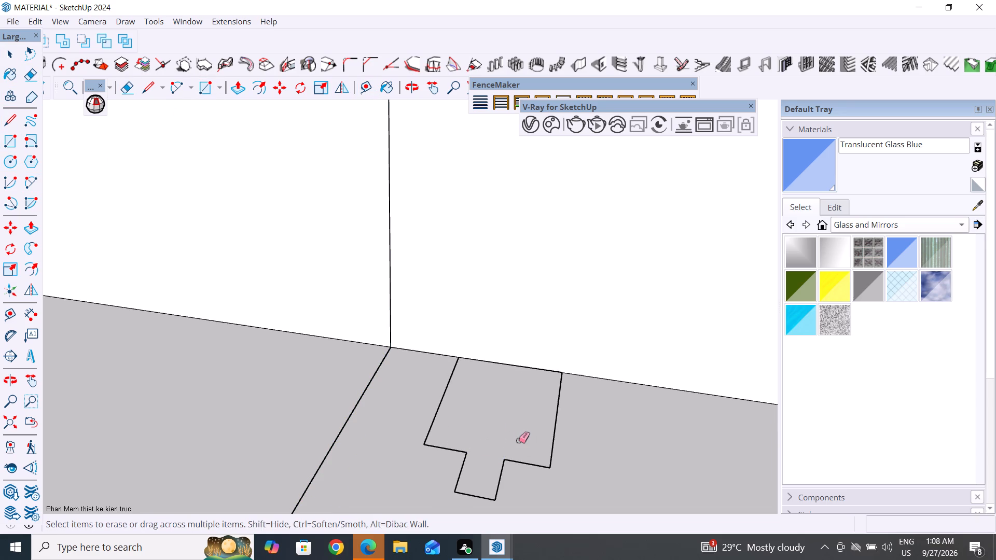
click(10, 56)
Sweep the stepped T-shaped profile along the corner opening's welded centreline path with Follow Me.
scroll(536, 361, down, 6)
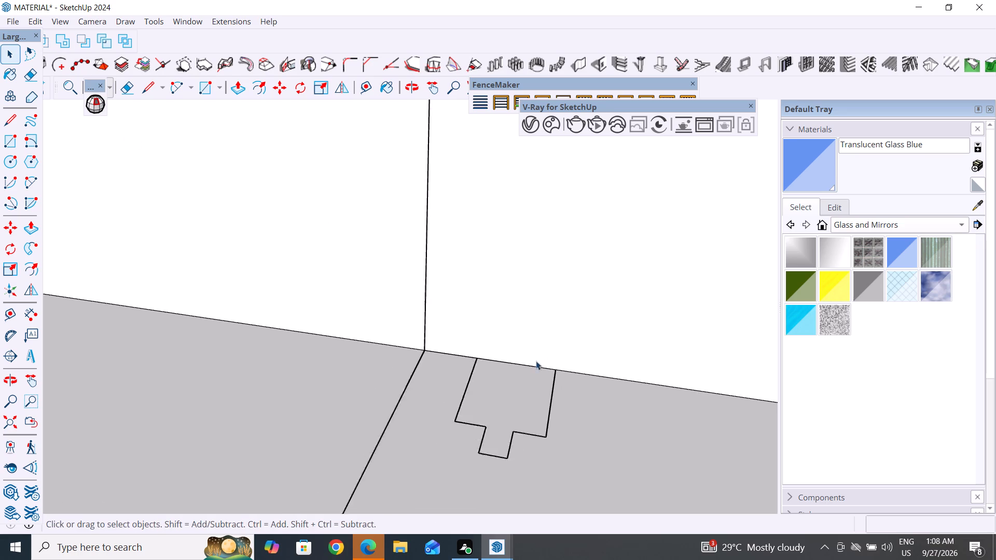
middle_drag(590, 427, 475, 461)
click(440, 378)
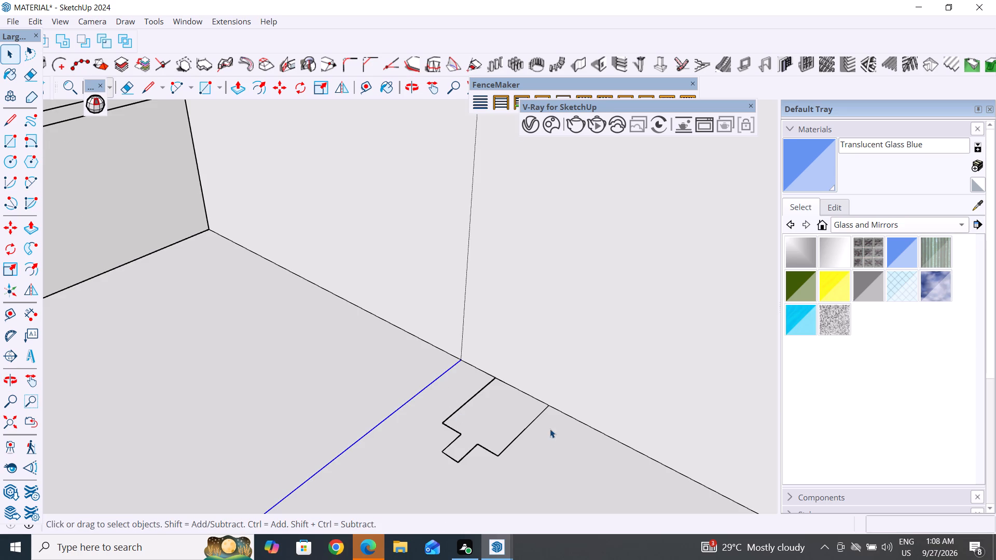
middle_drag(610, 464, 637, 427)
scroll(625, 498, down, 7)
scroll(539, 382, up, 3)
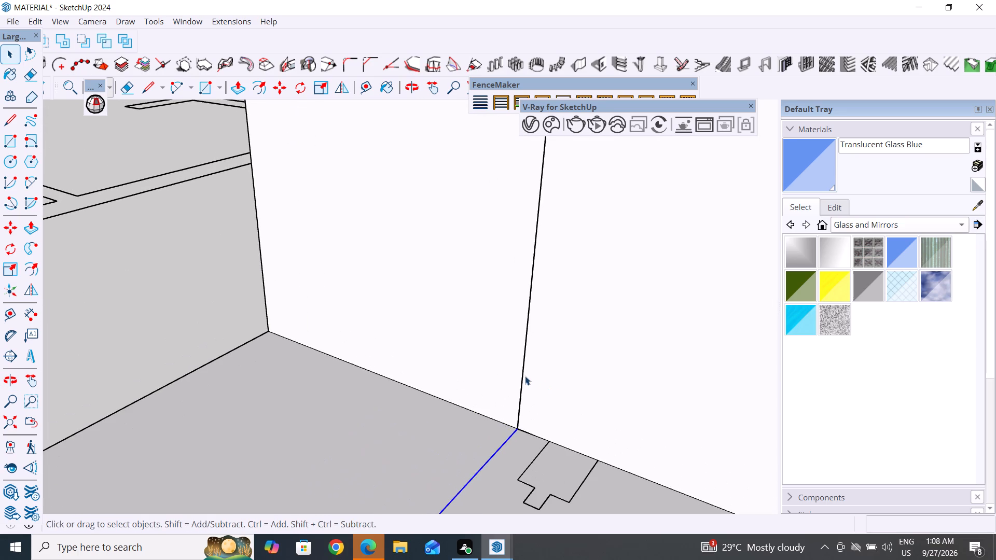
shift+click(524, 370)
scroll(632, 333, down, 11)
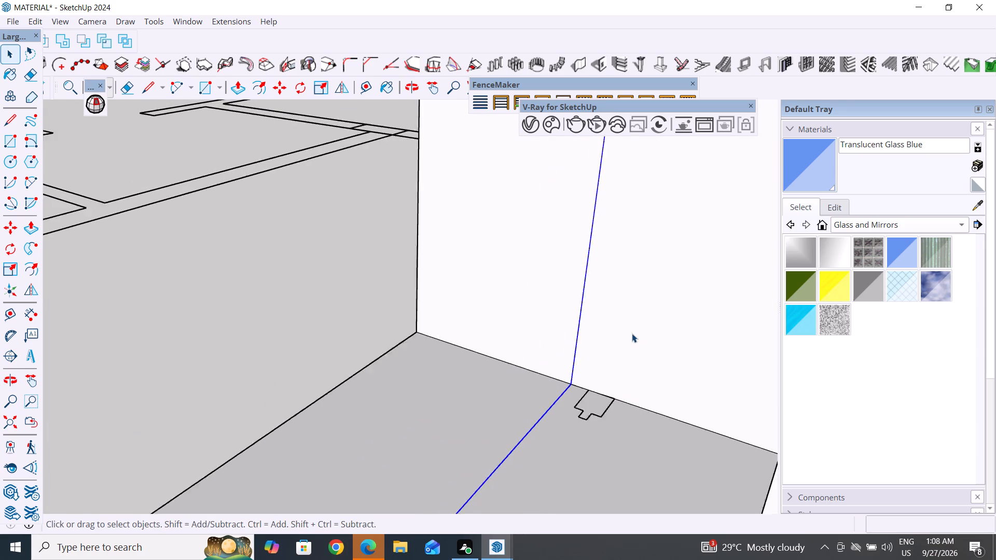
scroll(632, 333, down, 1)
middle_drag(618, 407, 572, 335)
scroll(563, 394, down, 20)
scroll(563, 394, down, 2)
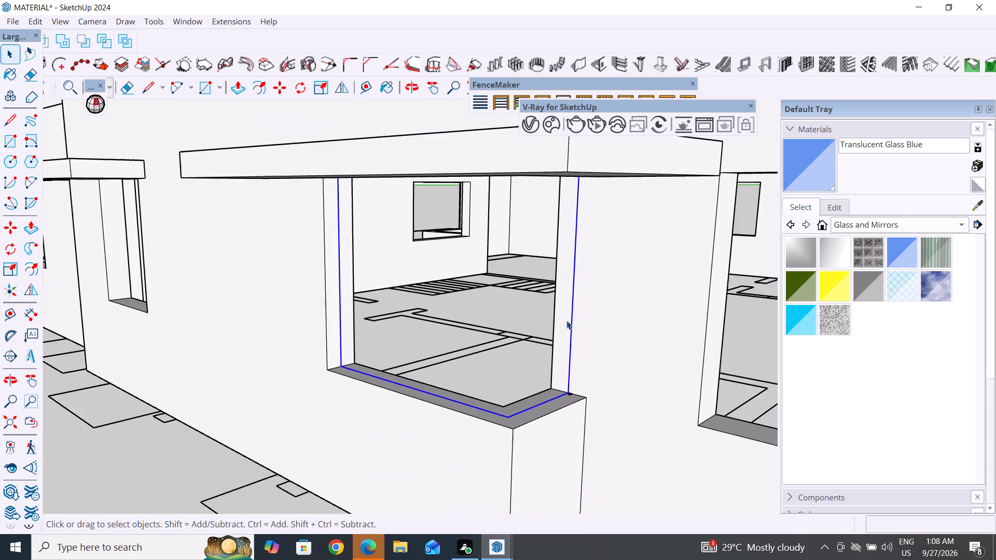
scroll(575, 241, down, 3)
middle_drag(575, 234, 573, 150)
middle_drag(611, 315, 620, 348)
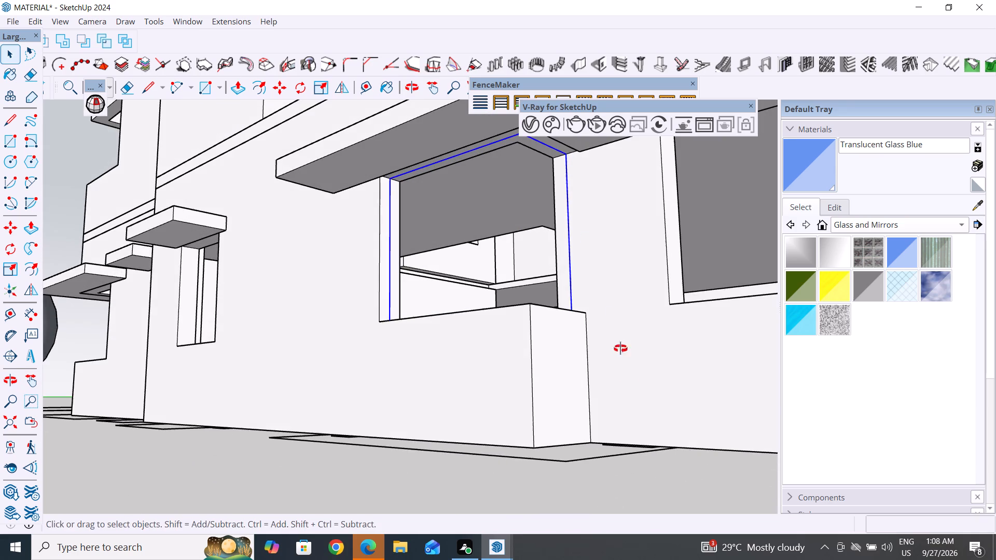
middle_drag(620, 348, 661, 455)
scroll(579, 363, up, 17)
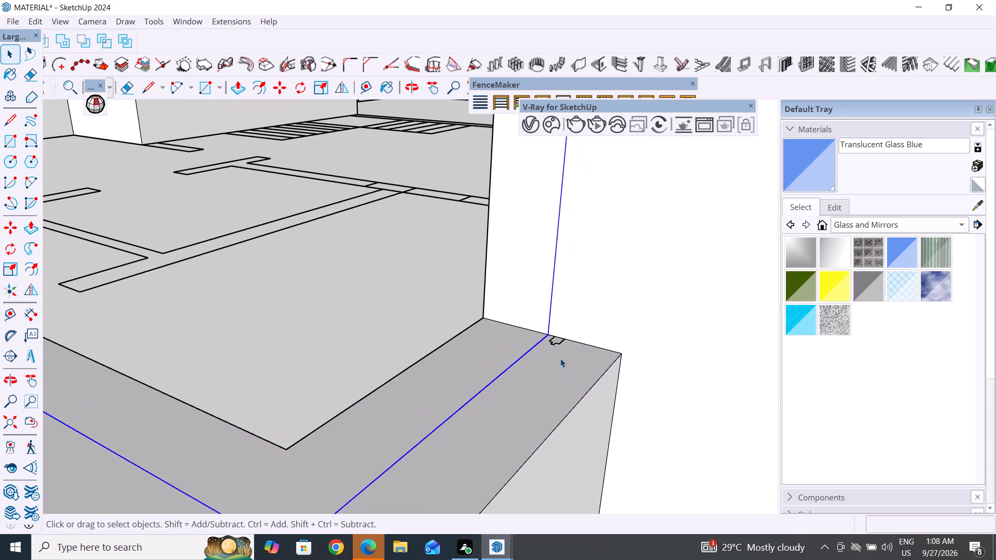
scroll(560, 358, up, 1)
middle_drag(560, 358, 597, 400)
scroll(544, 290, up, 5)
middle_drag(578, 376, 608, 395)
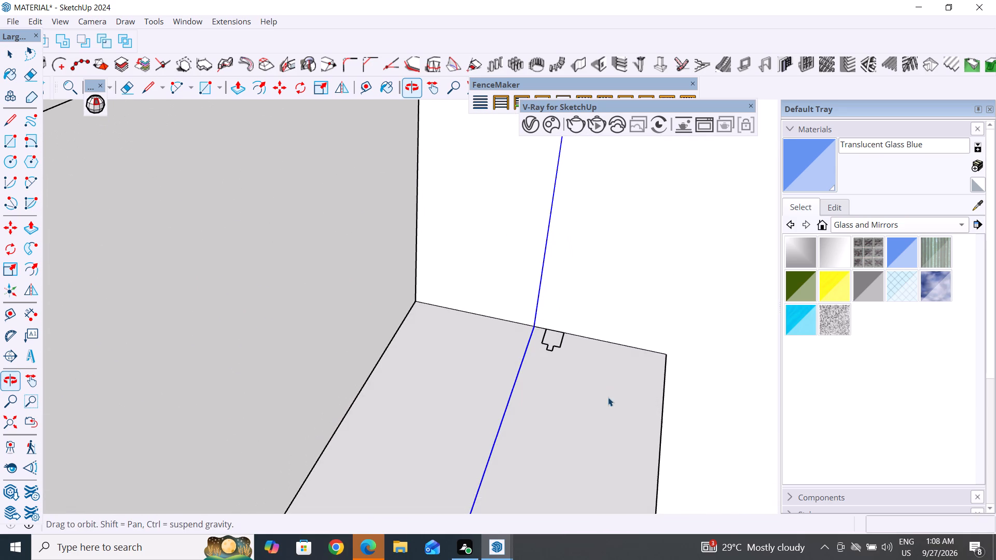
click(30, 256)
click(554, 339)
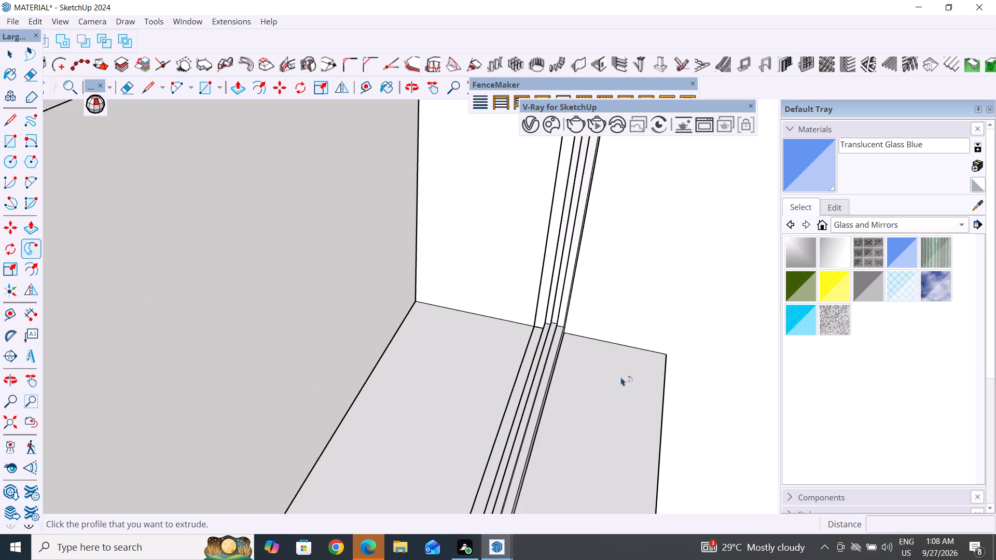
Delete the leftover centreline on the sill, the vertical centreline at the wall end, and the short line joining them to the frame.
middle_drag(624, 411, 646, 444)
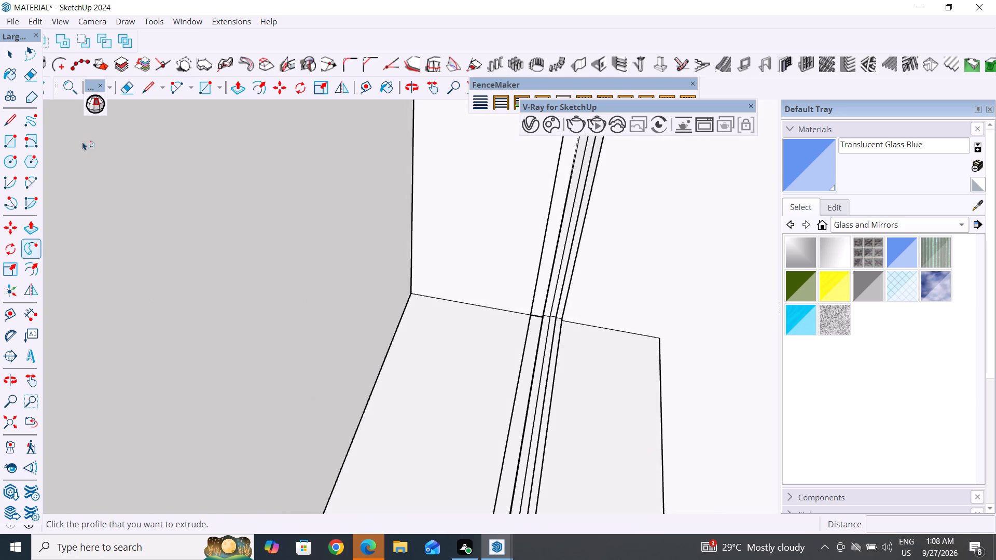
drag(29, 115, 22, 122)
right_drag(29, 115, 22, 115)
click(384, 239)
click(11, 57)
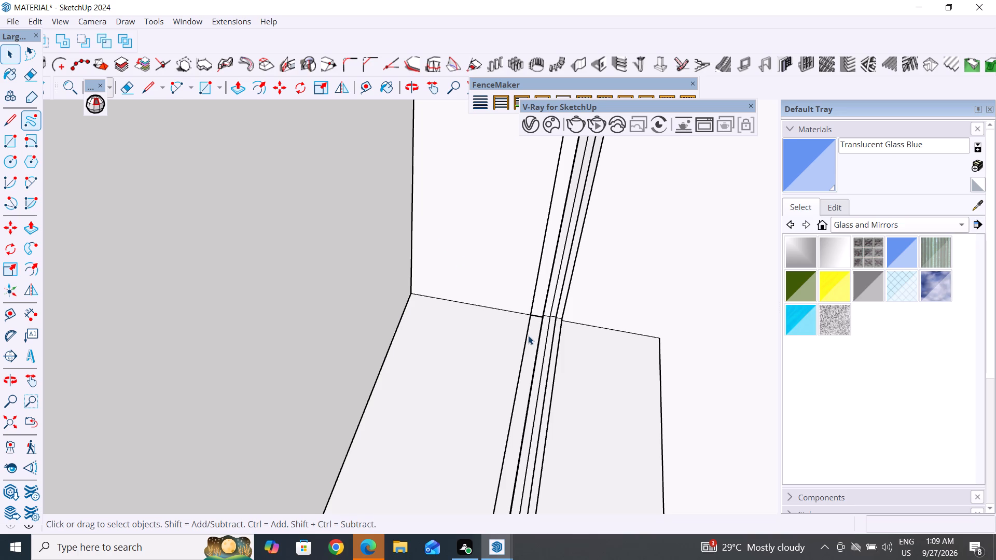
click(527, 334)
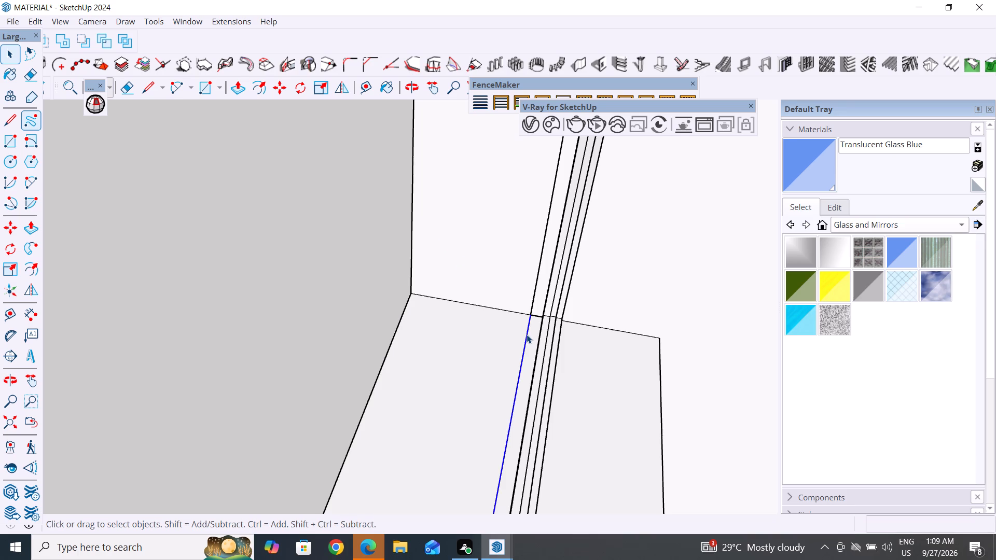
key(Delete)
click(535, 299)
key(Delete)
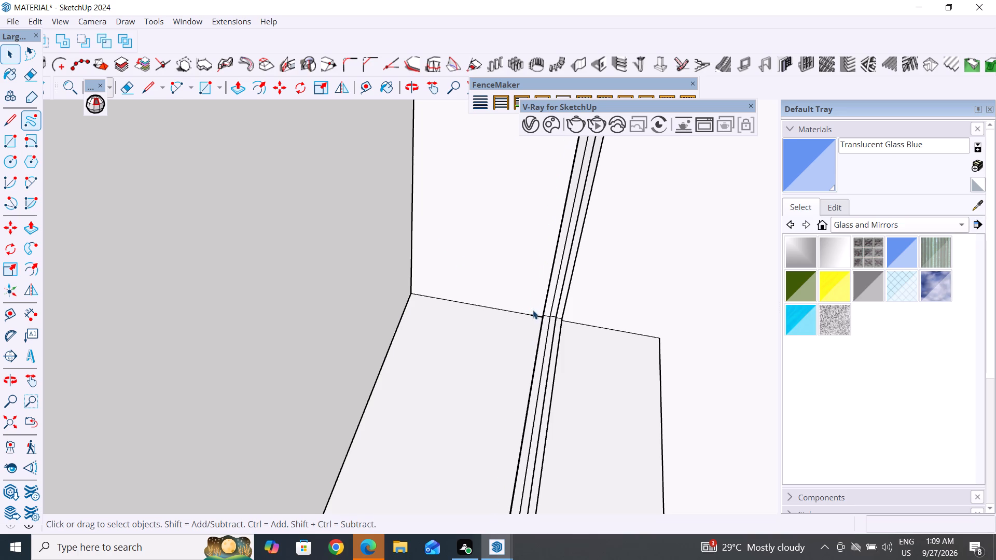
scroll(537, 312, up, 5)
click(537, 319)
key(Delete)
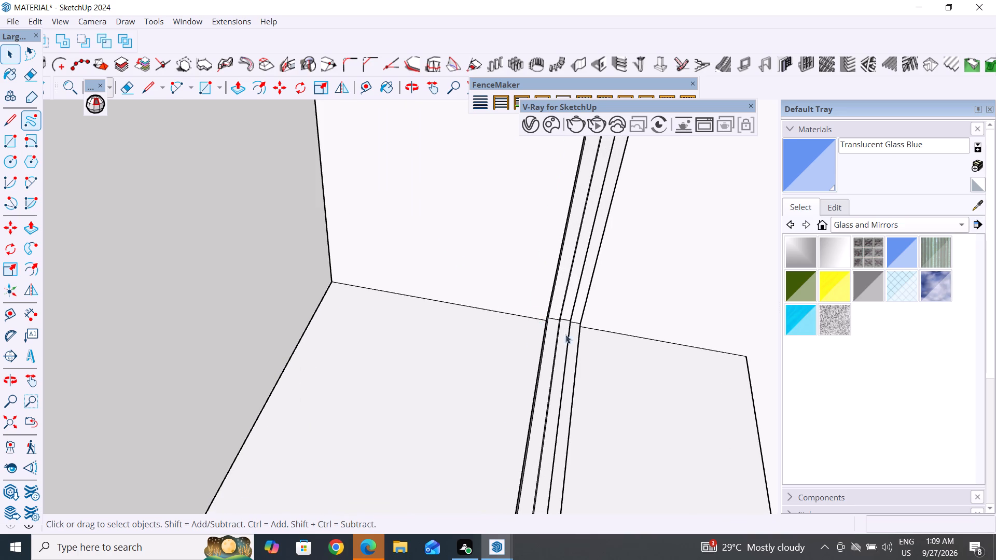
Examine the swept frame around the corner opening, under the lintel, from outside, and at its lower corner on the sill.
scroll(566, 353, down, 20)
scroll(566, 353, down, 1)
middle_drag(546, 359, 556, 361)
middle_drag(470, 452, 575, 204)
scroll(495, 394, down, 14)
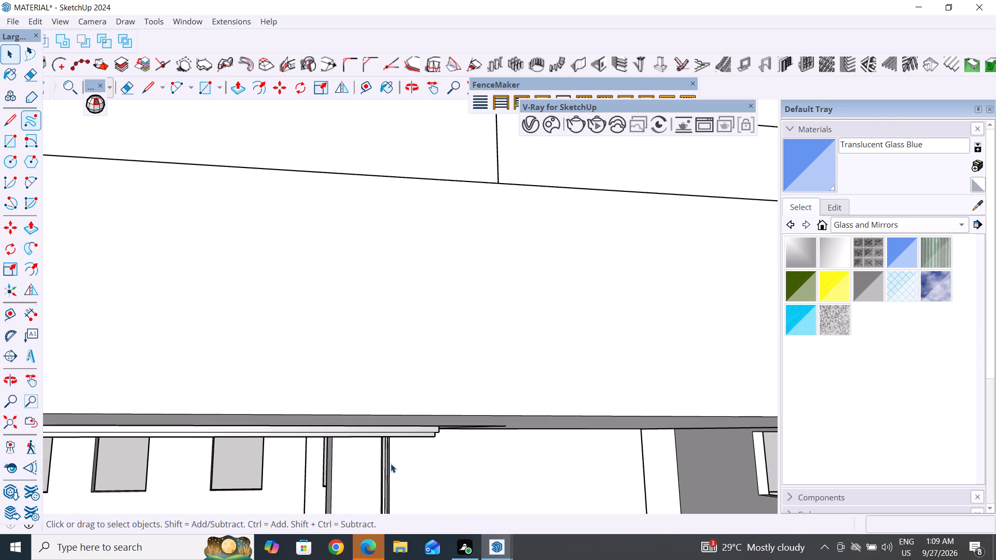
middle_drag(347, 490, 703, 442)
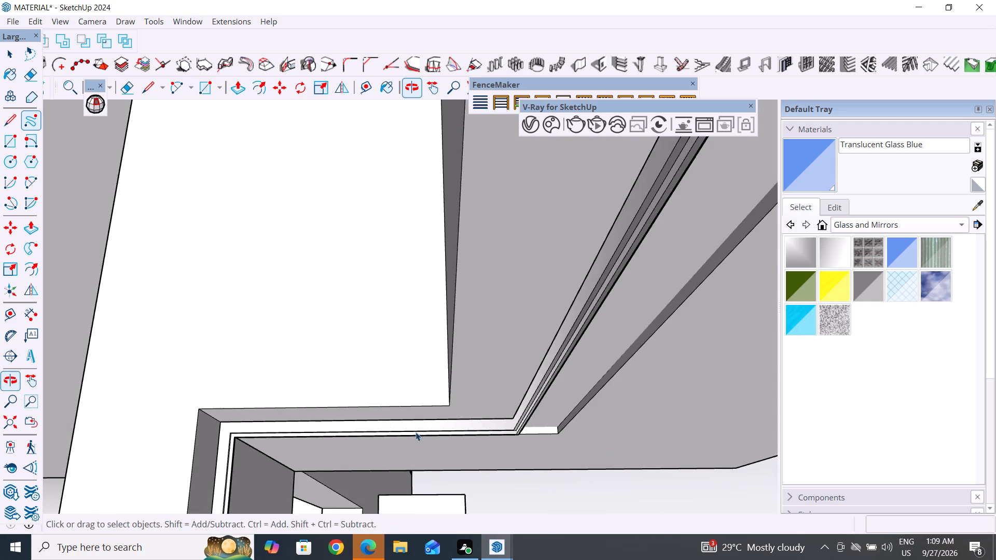
middle_drag(416, 423, 573, 396)
scroll(438, 321, down, 8)
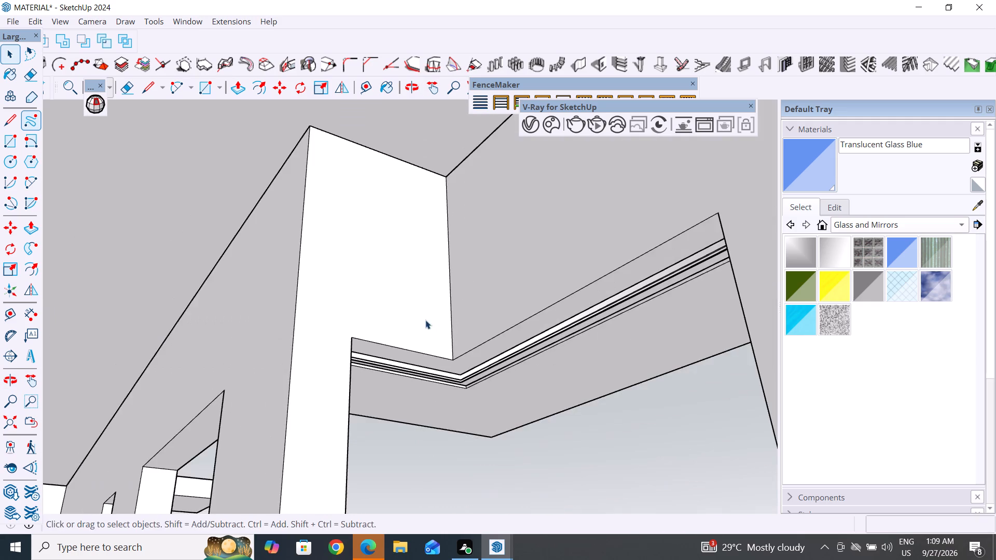
middle_drag(410, 333, 756, 401)
scroll(563, 454, up, 1)
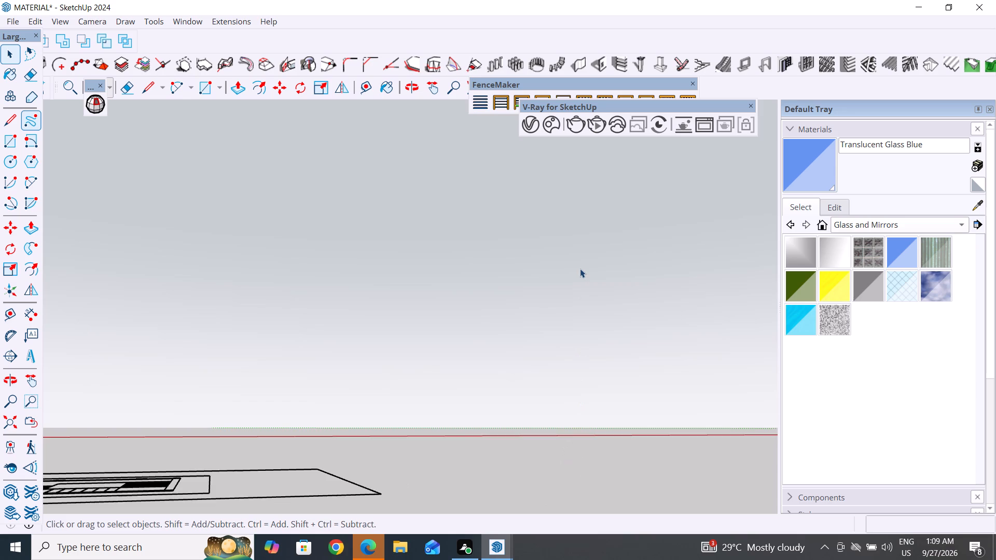
scroll(580, 269, down, 12)
middle_drag(588, 296, 618, 425)
scroll(548, 295, up, 6)
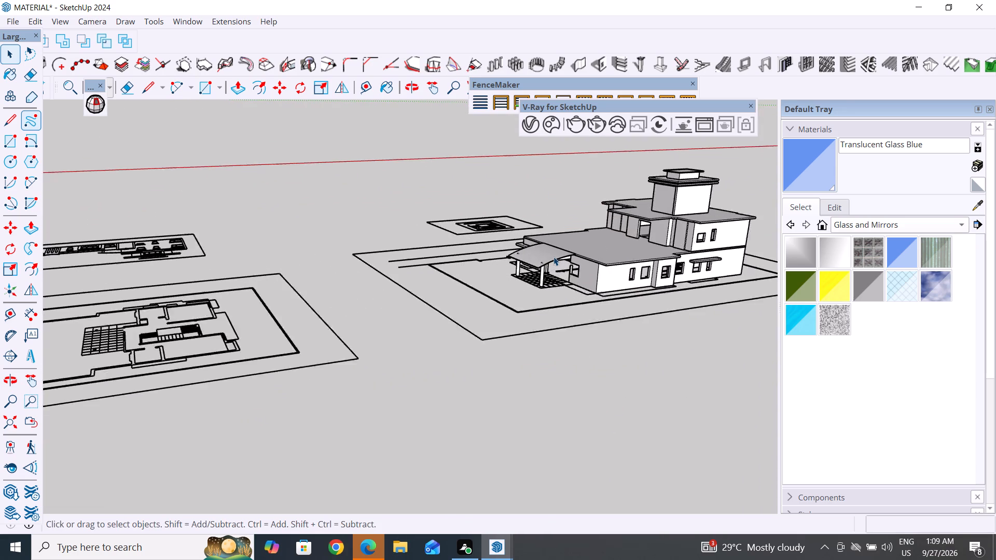
middle_drag(545, 321, 759, 357)
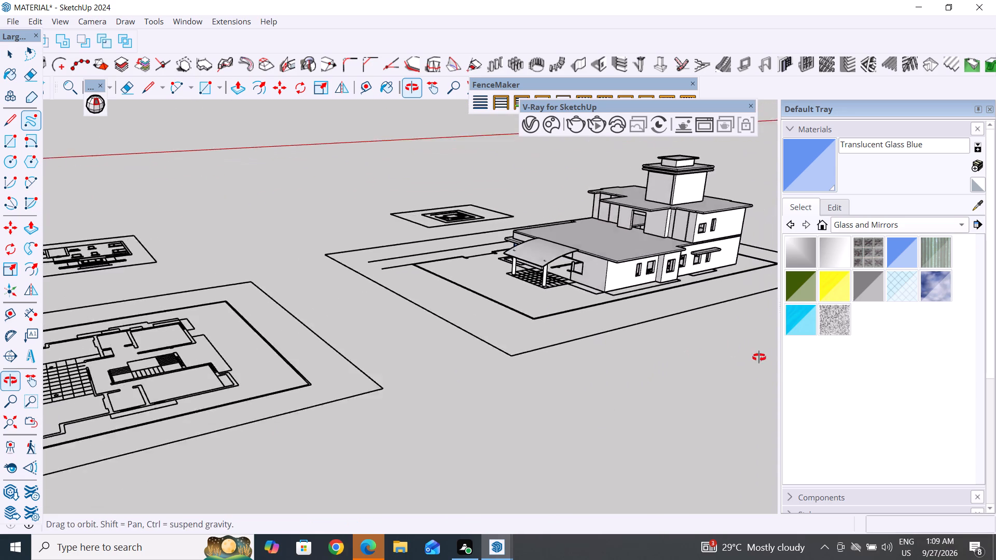
middle_drag(759, 357, 788, 366)
scroll(555, 287, down, 3)
middle_drag(417, 251, 591, 245)
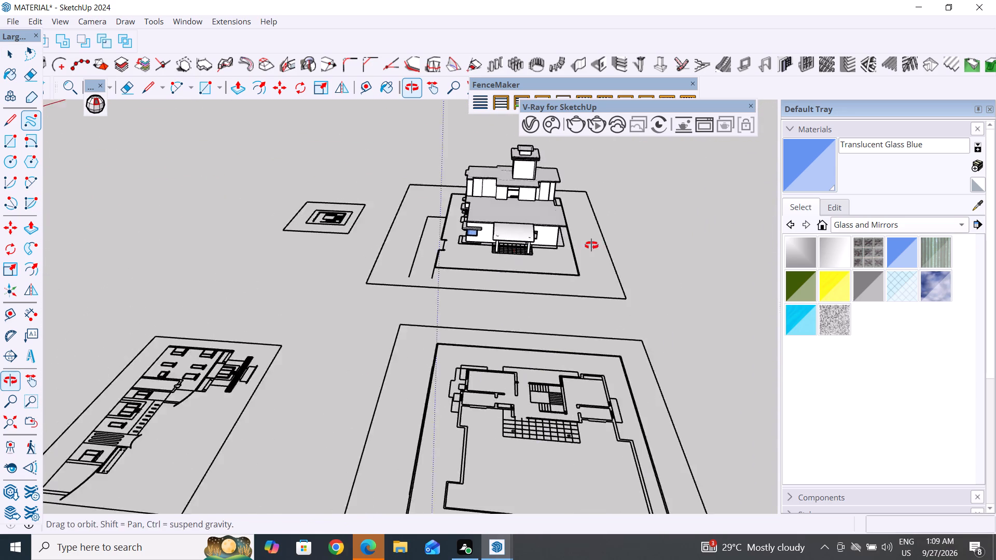
middle_drag(591, 245, 604, 245)
scroll(441, 229, up, 20)
scroll(441, 229, up, 2)
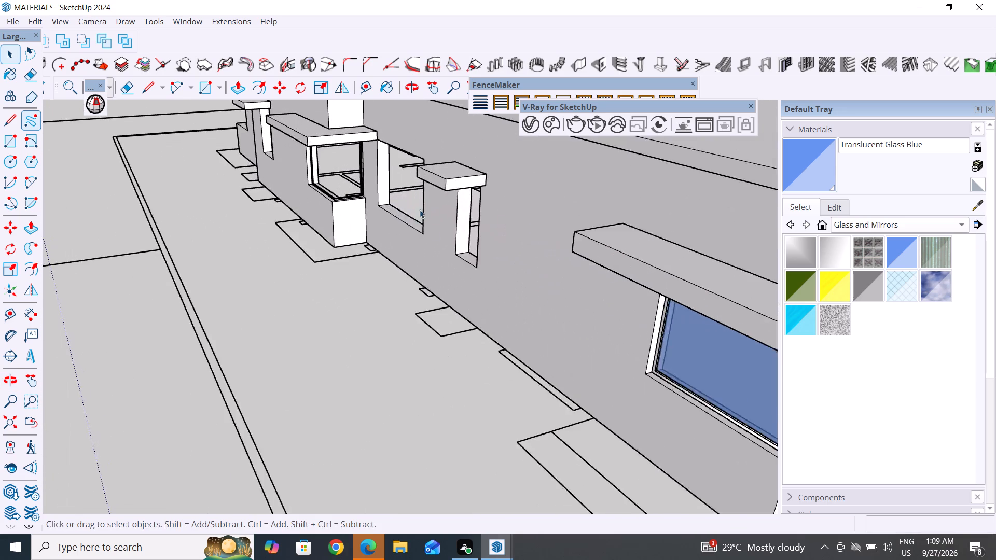
middle_drag(430, 228, 565, 233)
scroll(248, 170, up, 11)
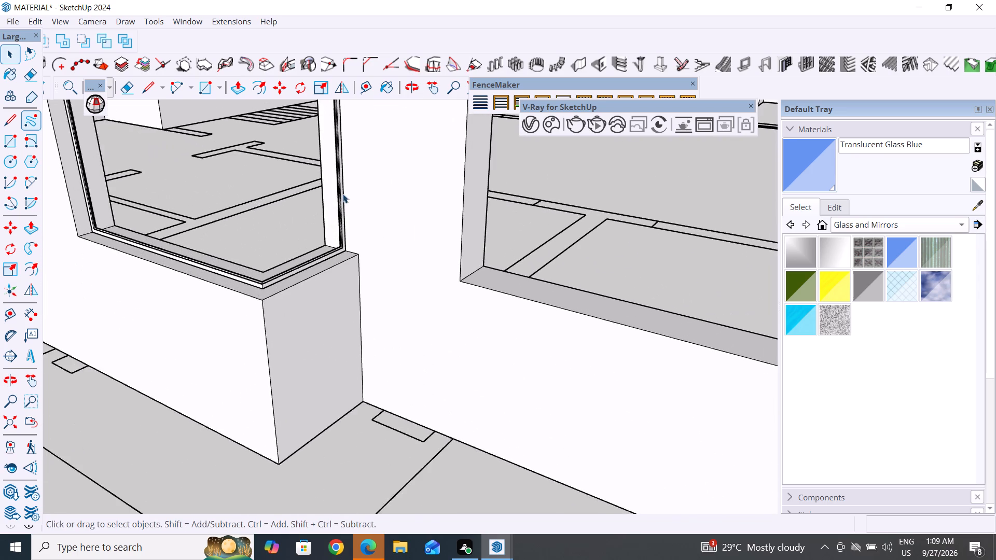
middle_drag(311, 255, 536, 299)
scroll(353, 279, up, 10)
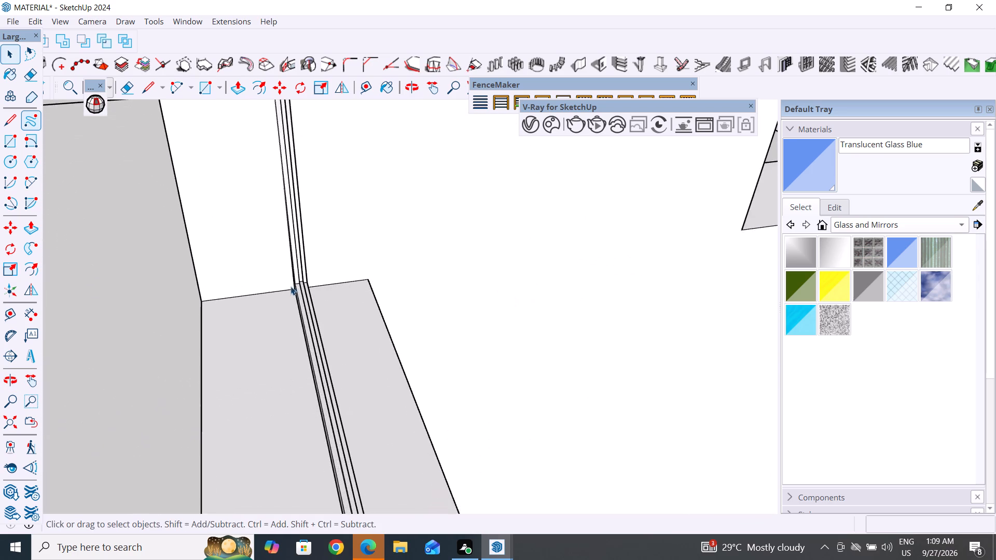
scroll(290, 286, up, 11)
middle_drag(331, 290, 273, 320)
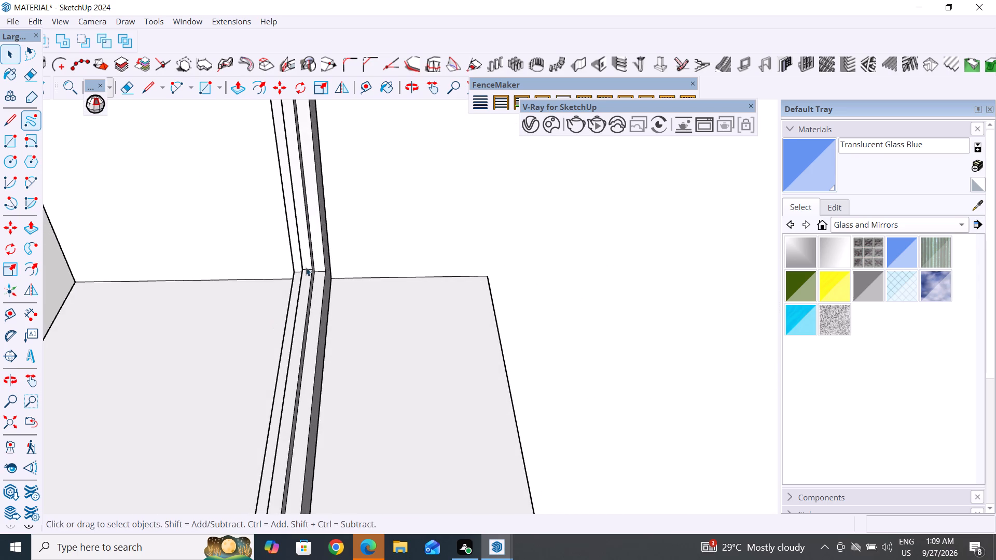
scroll(307, 265, up, 5)
middle_drag(266, 315, 393, 355)
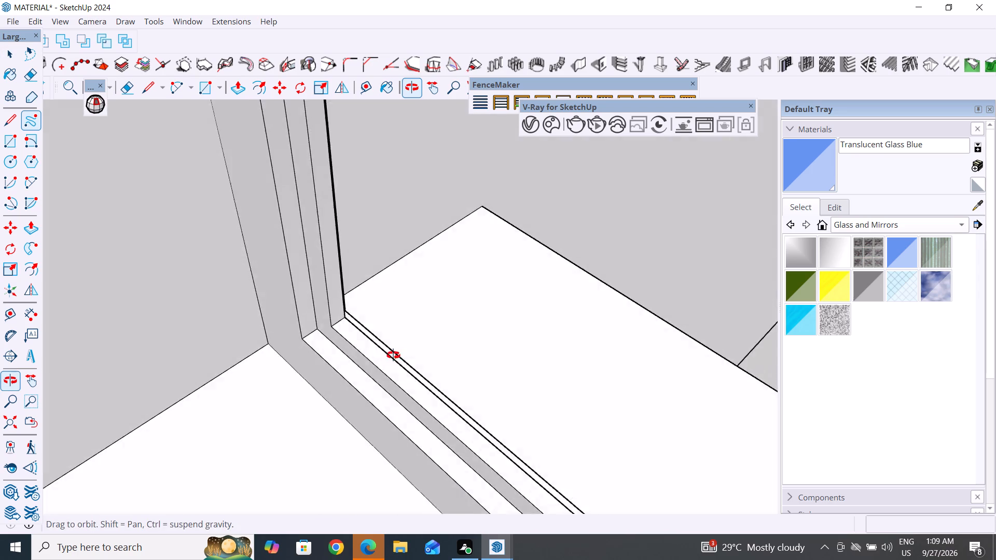
middle_drag(393, 355, 290, 382)
middle_drag(459, 334, 236, 353)
scroll(339, 271, up, 5)
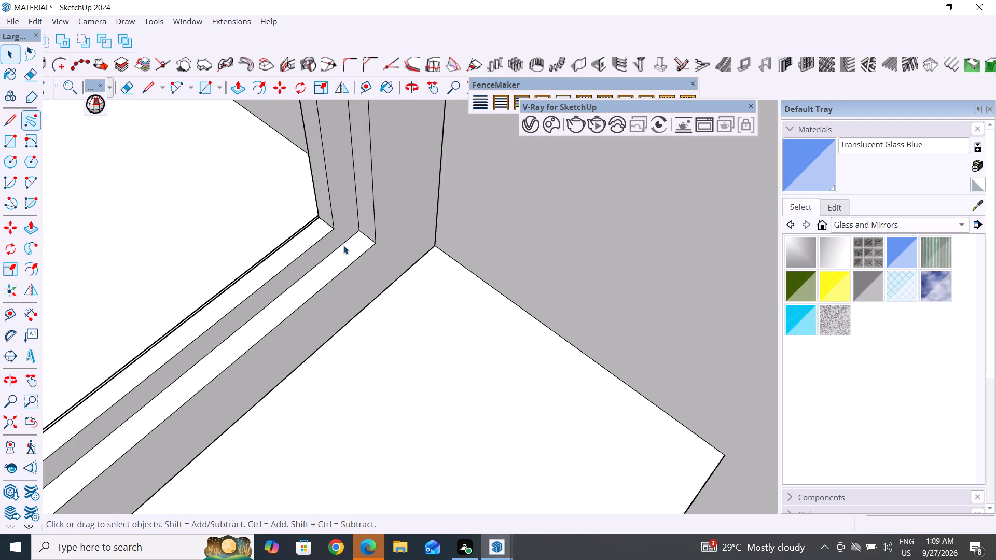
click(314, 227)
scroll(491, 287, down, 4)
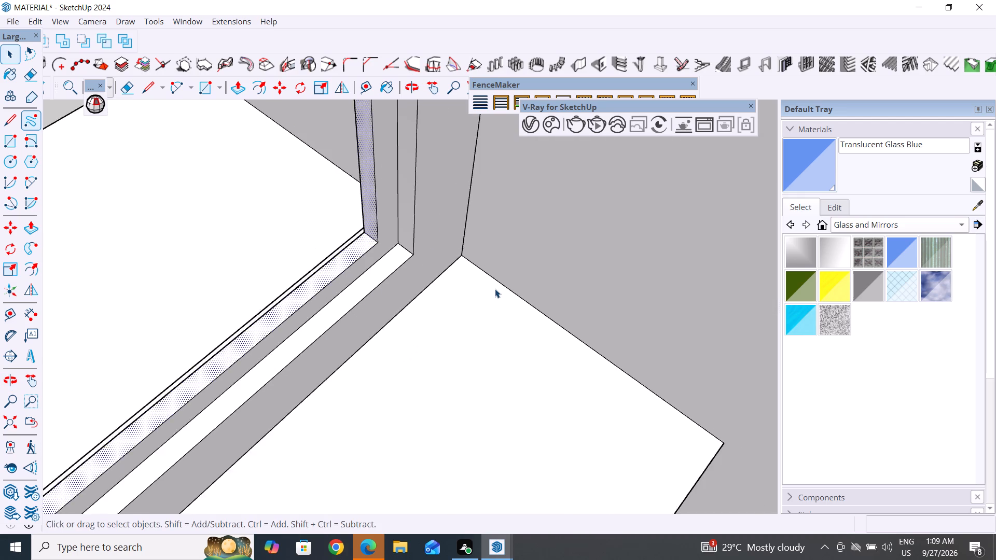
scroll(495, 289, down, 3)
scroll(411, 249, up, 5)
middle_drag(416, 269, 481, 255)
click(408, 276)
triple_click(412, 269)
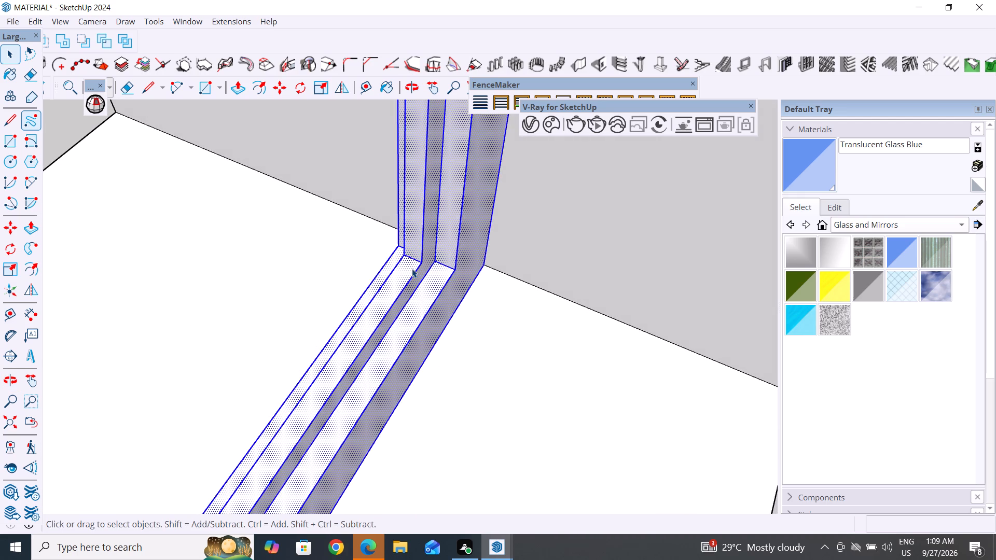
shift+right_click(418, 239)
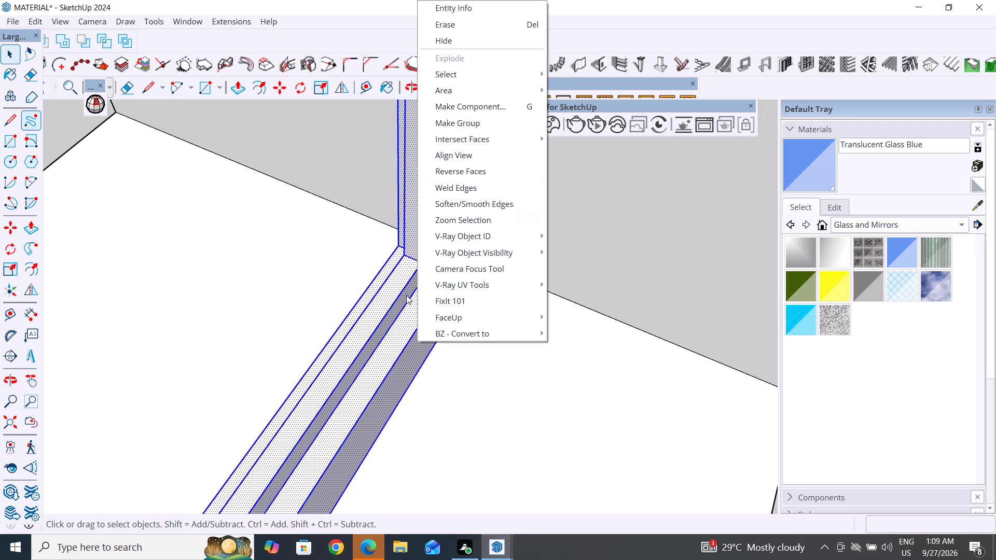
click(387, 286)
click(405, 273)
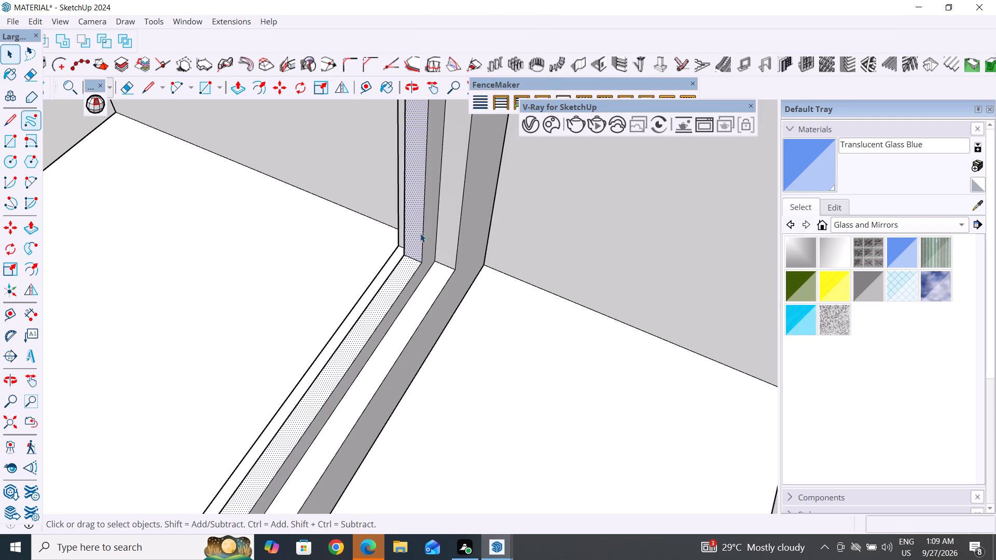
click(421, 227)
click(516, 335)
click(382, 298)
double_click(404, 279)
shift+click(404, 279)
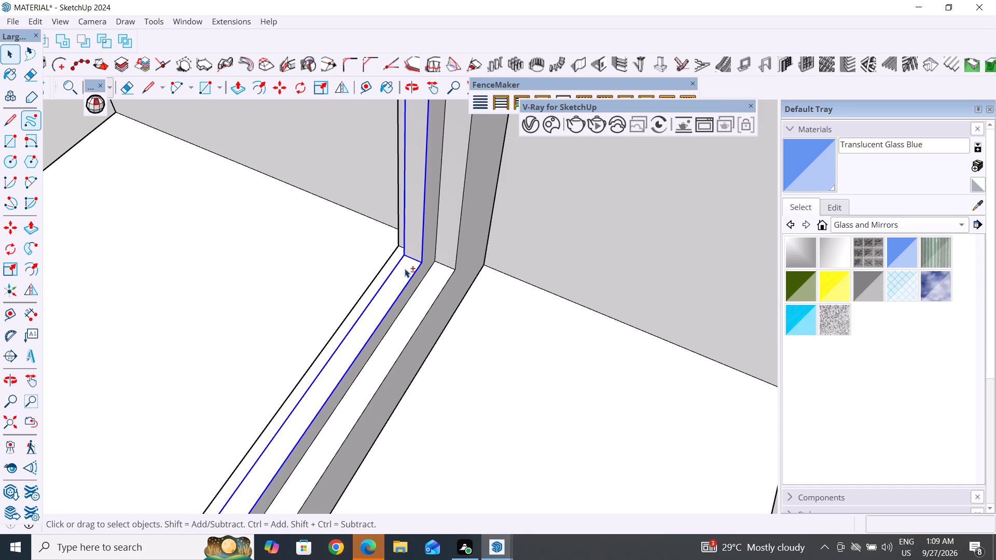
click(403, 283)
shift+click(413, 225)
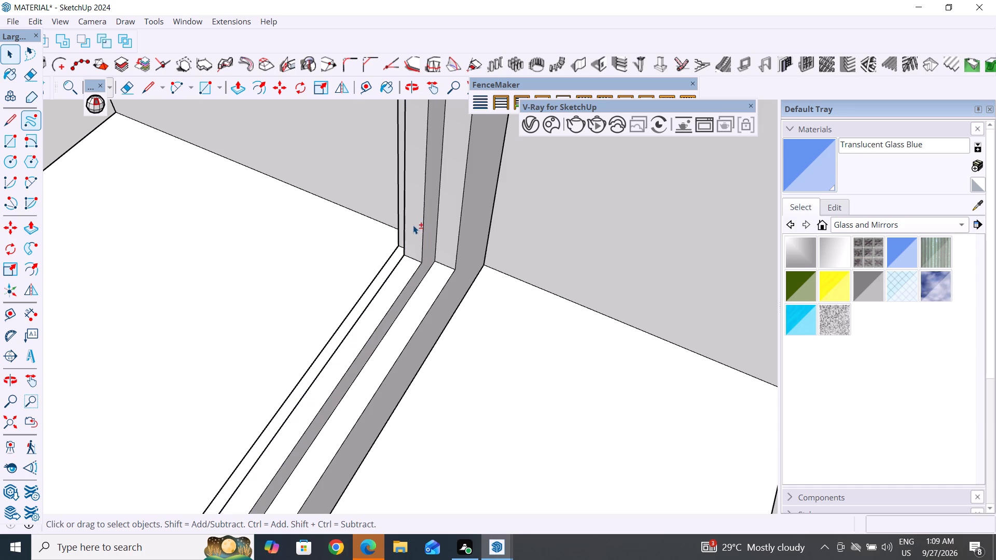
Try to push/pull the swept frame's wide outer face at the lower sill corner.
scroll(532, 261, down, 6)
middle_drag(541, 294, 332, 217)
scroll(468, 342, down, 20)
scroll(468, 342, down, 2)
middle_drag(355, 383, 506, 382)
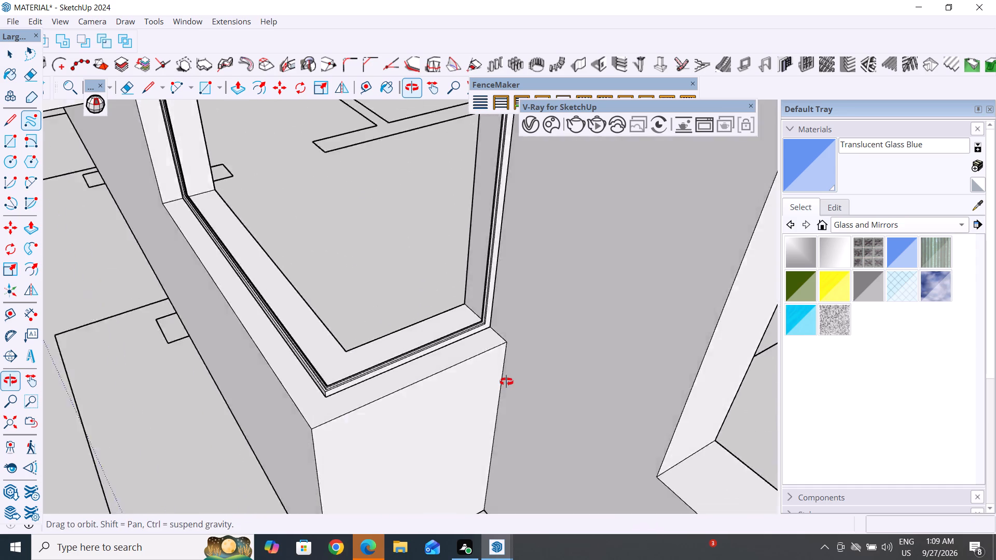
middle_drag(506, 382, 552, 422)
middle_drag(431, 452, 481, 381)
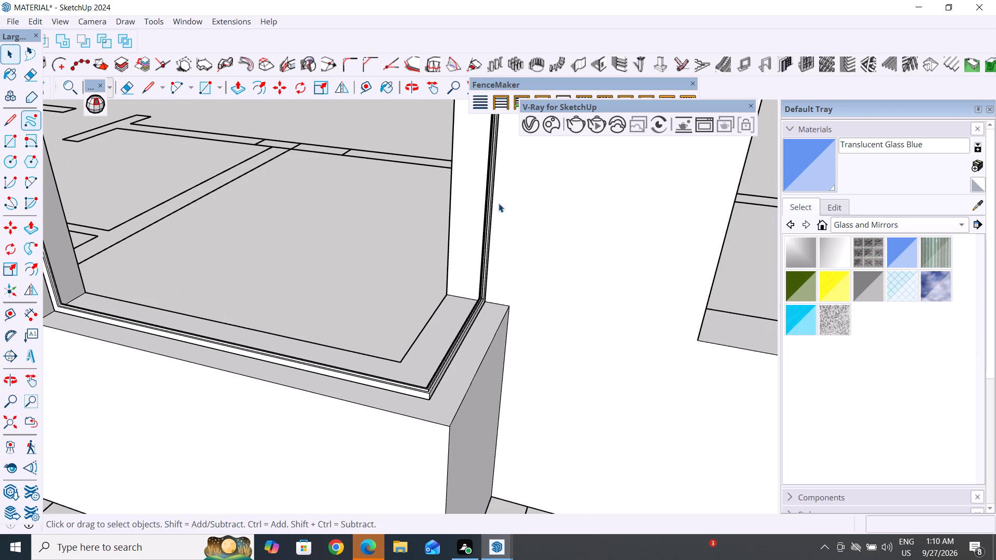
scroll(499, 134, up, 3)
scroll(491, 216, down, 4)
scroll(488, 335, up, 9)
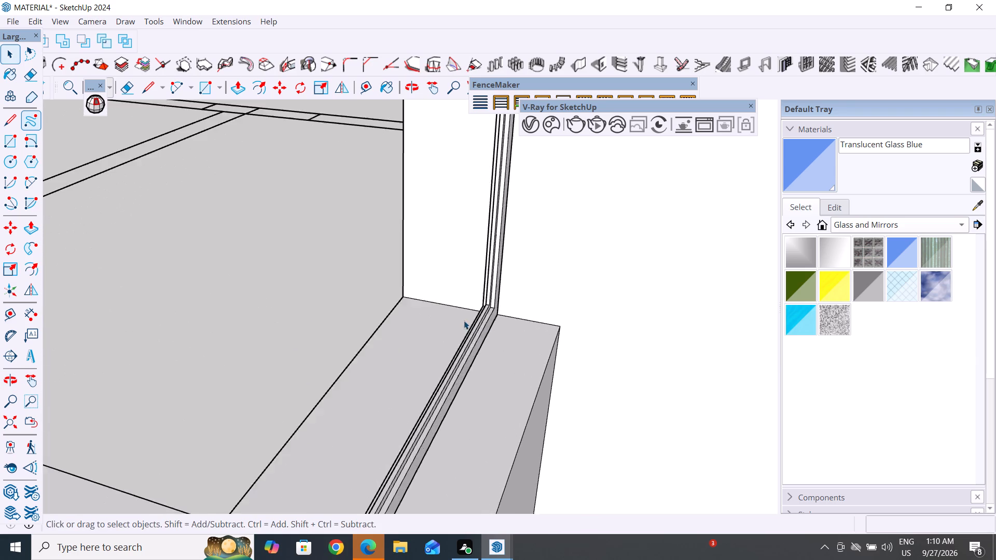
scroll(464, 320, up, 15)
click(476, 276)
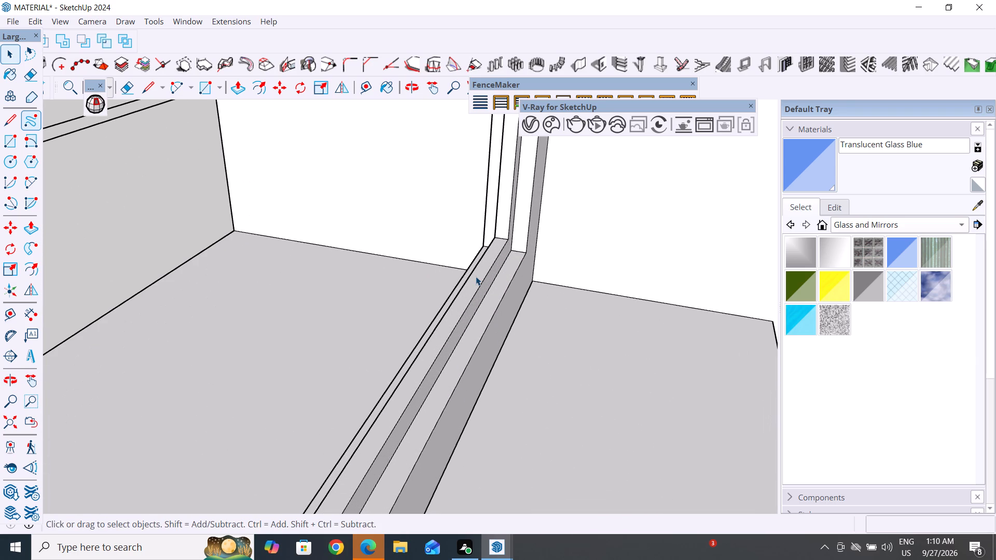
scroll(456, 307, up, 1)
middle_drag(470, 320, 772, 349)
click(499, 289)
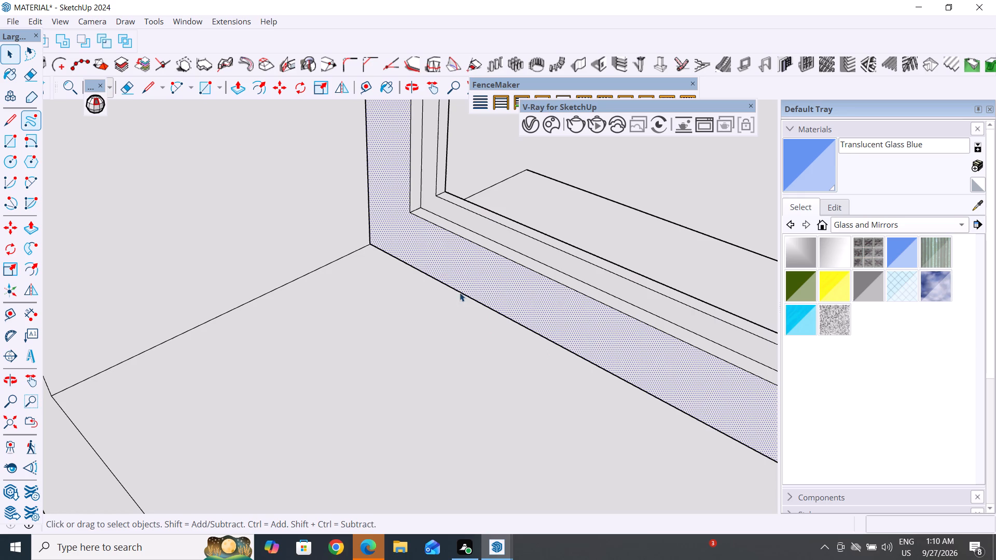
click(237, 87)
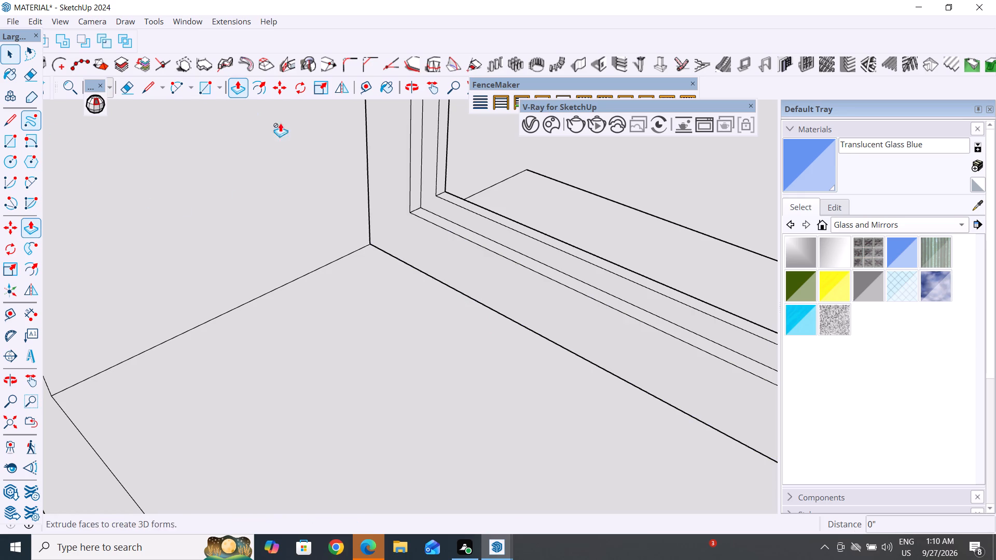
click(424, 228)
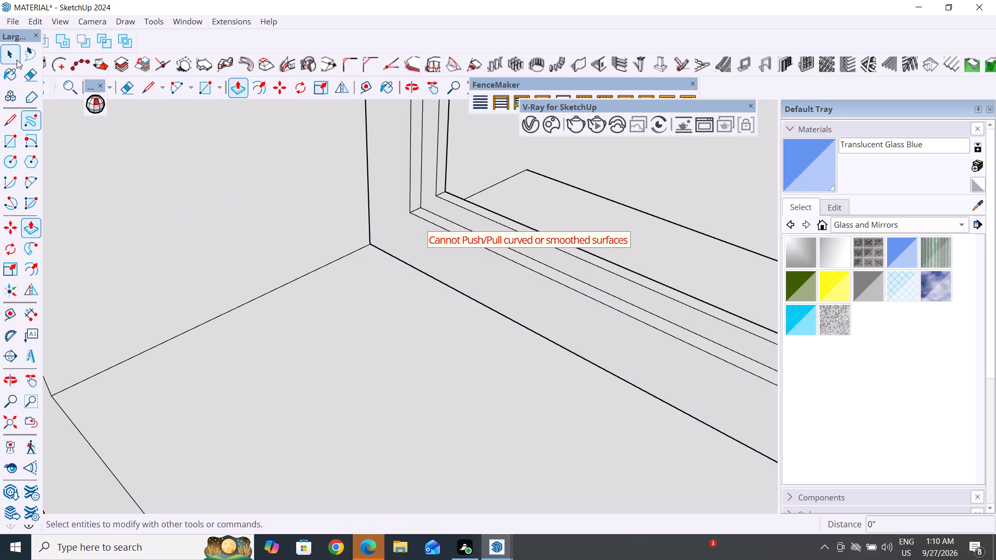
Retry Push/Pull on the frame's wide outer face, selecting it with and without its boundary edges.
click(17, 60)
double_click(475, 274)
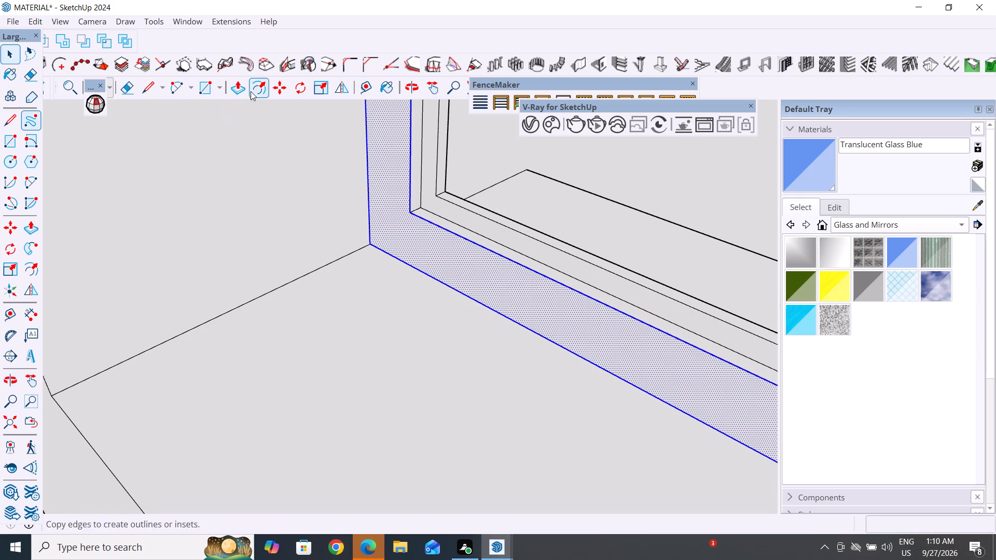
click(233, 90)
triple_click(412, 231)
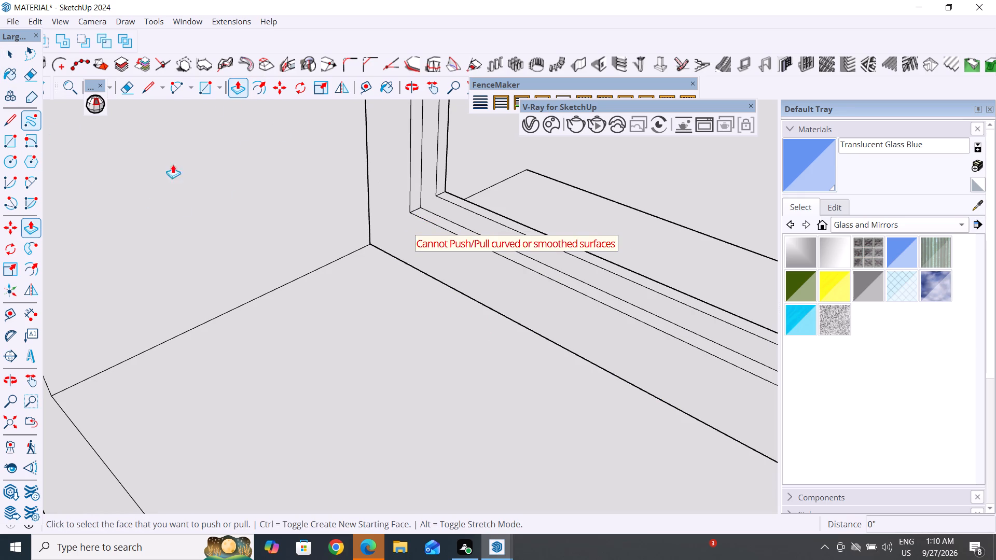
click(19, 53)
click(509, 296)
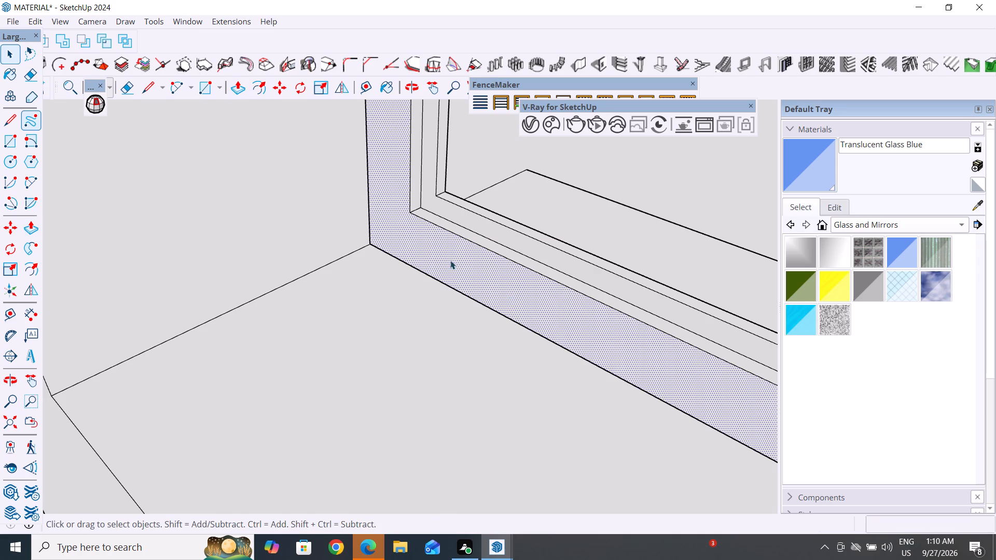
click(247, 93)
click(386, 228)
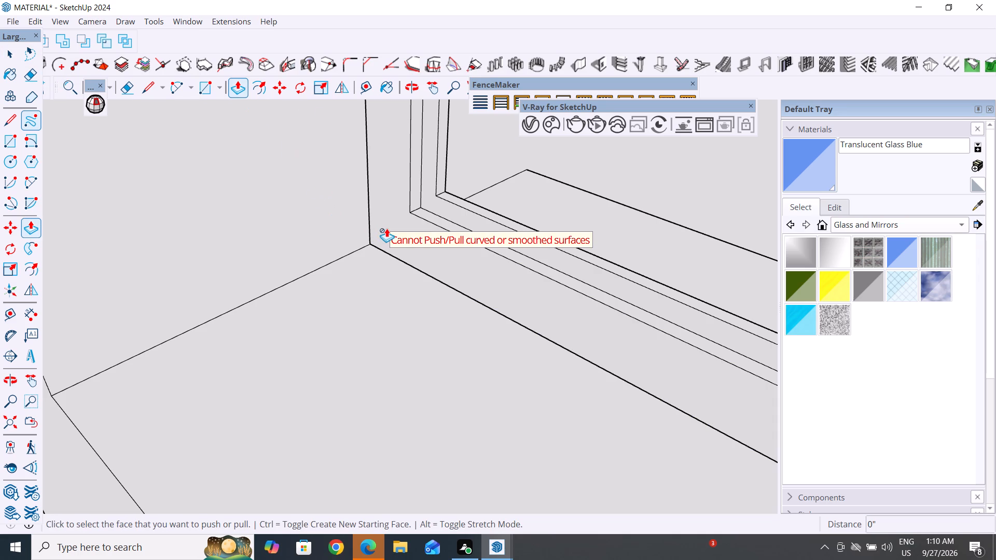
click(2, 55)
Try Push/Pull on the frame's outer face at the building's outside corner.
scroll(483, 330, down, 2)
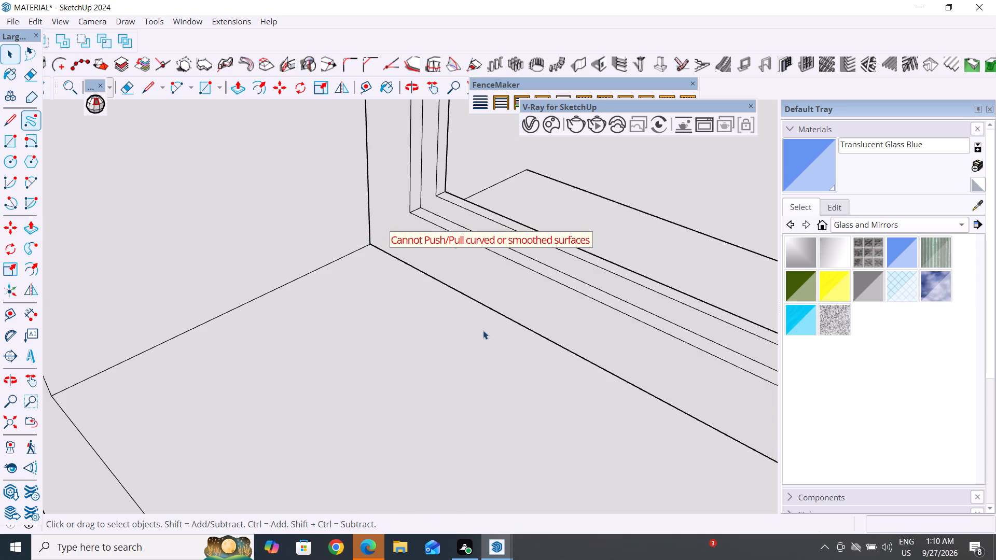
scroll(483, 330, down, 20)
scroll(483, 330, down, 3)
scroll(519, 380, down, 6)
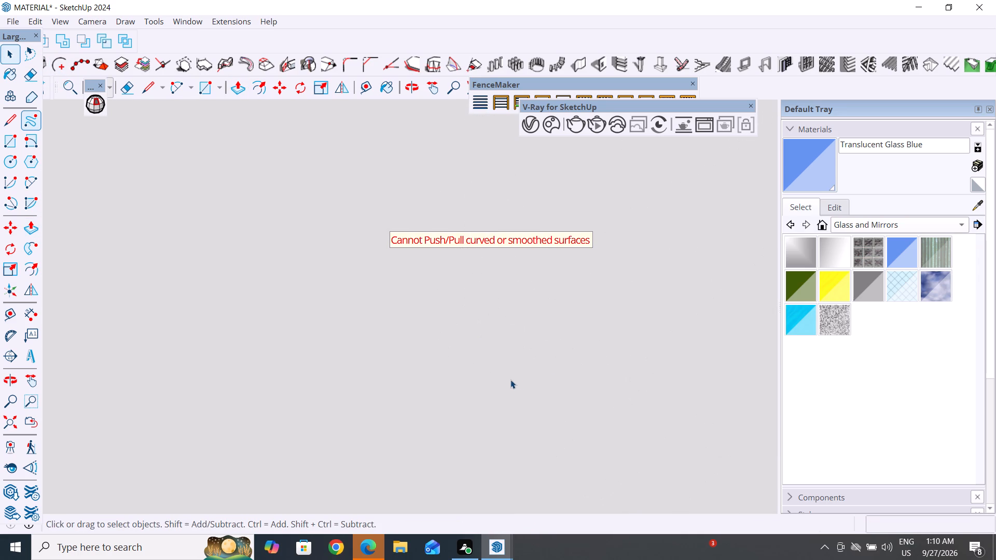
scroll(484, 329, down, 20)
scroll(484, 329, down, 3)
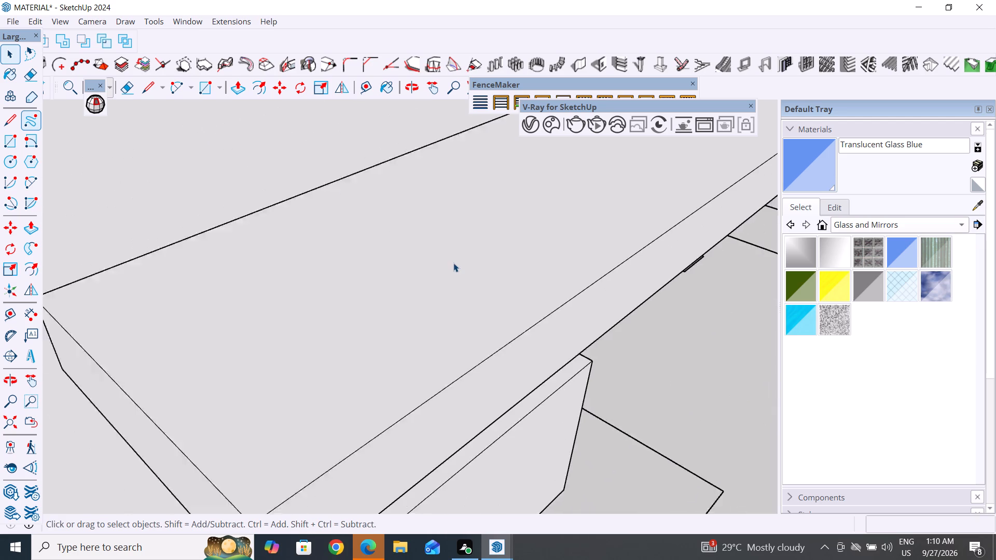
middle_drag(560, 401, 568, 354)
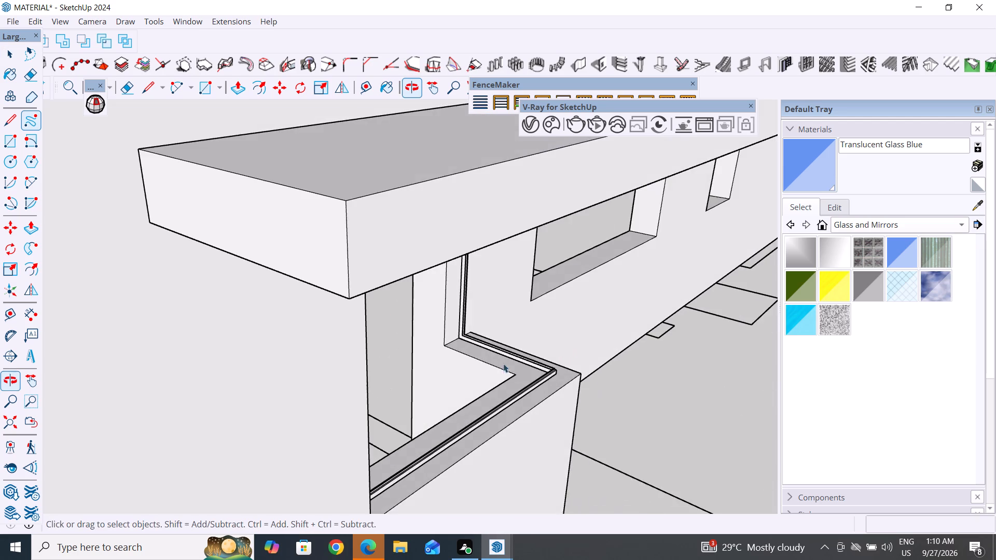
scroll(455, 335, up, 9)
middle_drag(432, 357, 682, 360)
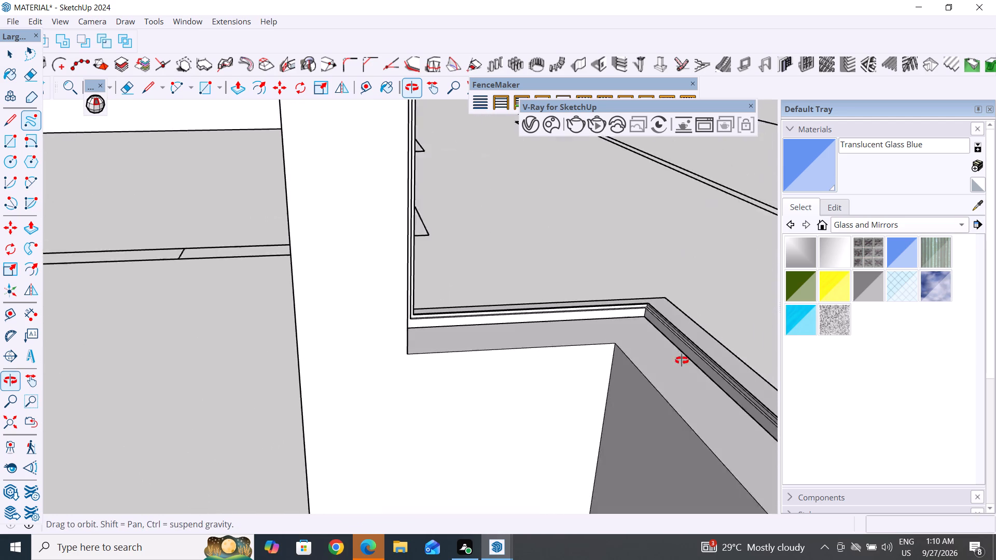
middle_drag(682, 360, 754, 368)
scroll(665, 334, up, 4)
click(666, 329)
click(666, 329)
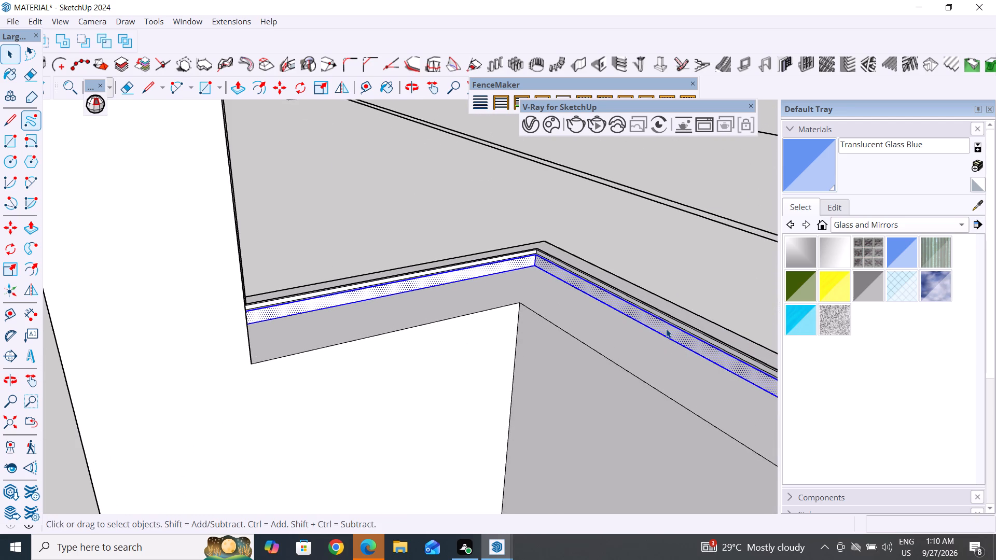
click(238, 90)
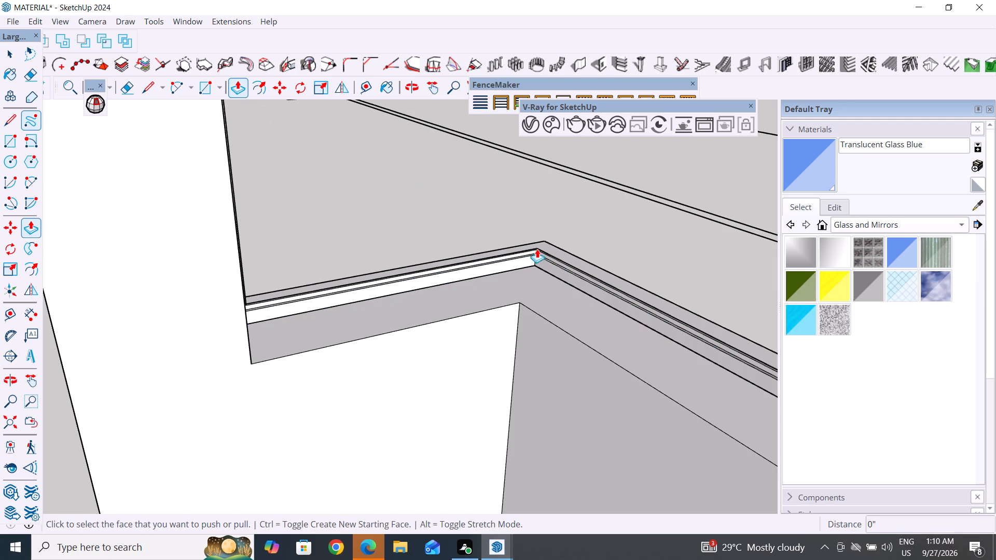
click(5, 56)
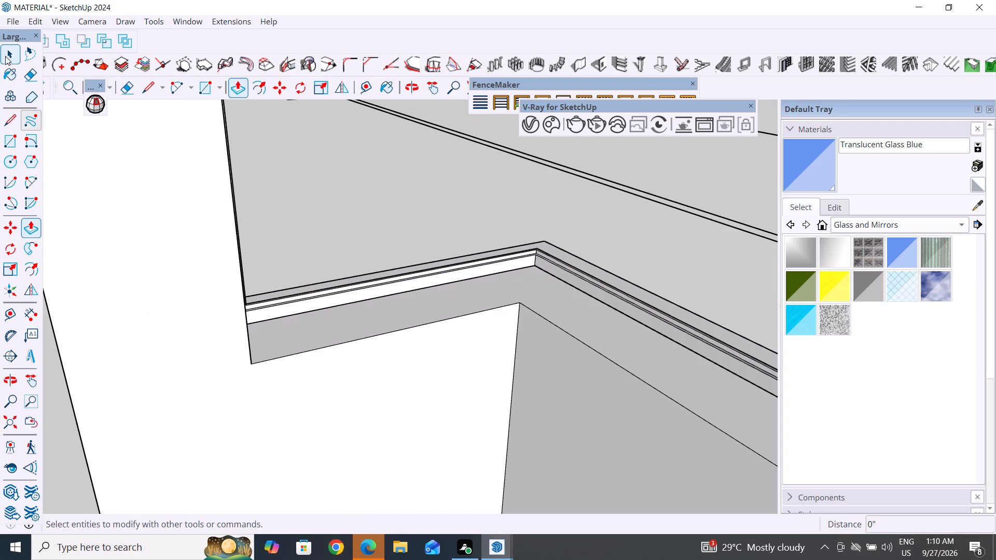
Group all the connected faces and edges of the swept corner frame.
triple_click(547, 263)
click(547, 263)
right_click(547, 263)
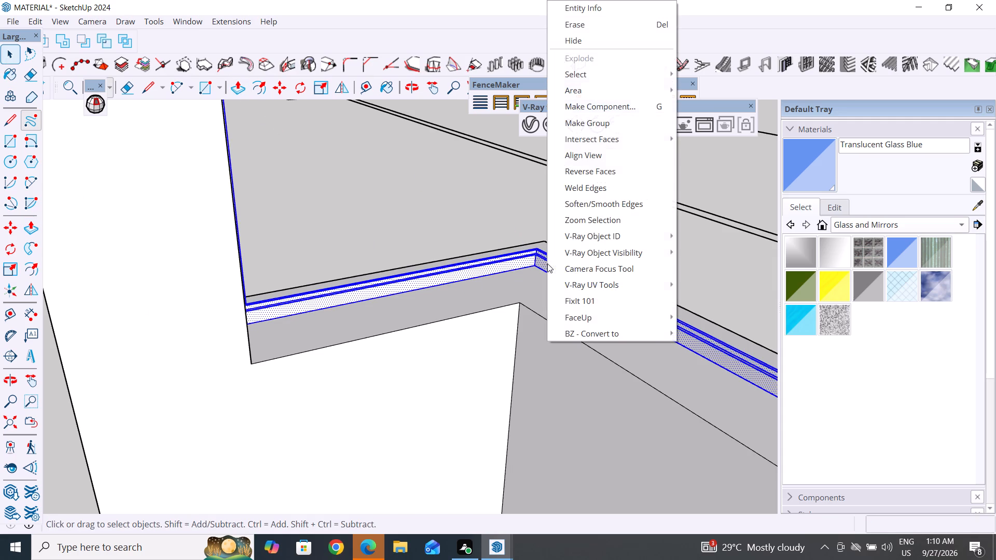
click(596, 119)
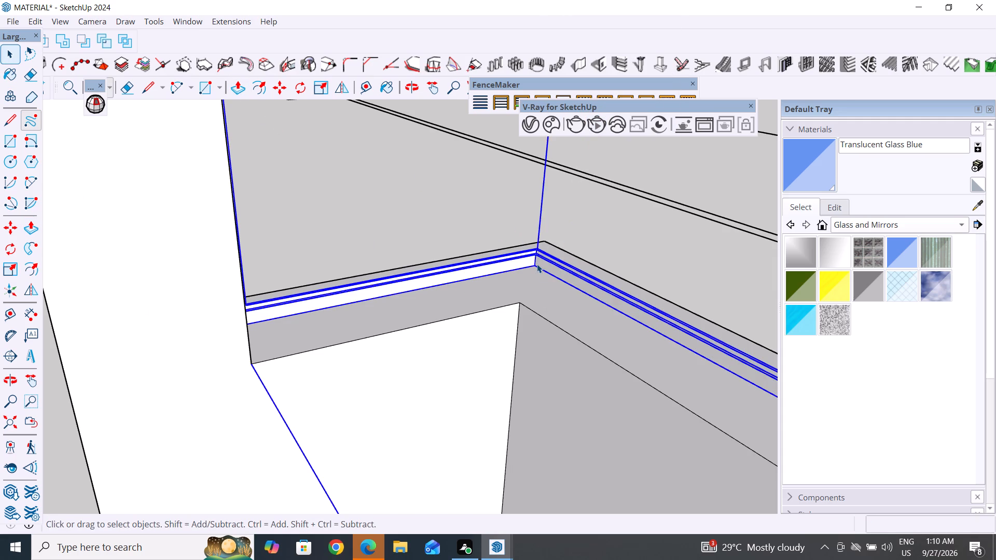
Open the frame group for editing and select its outer face.
click(537, 264)
triple_click(448, 278)
click(448, 278)
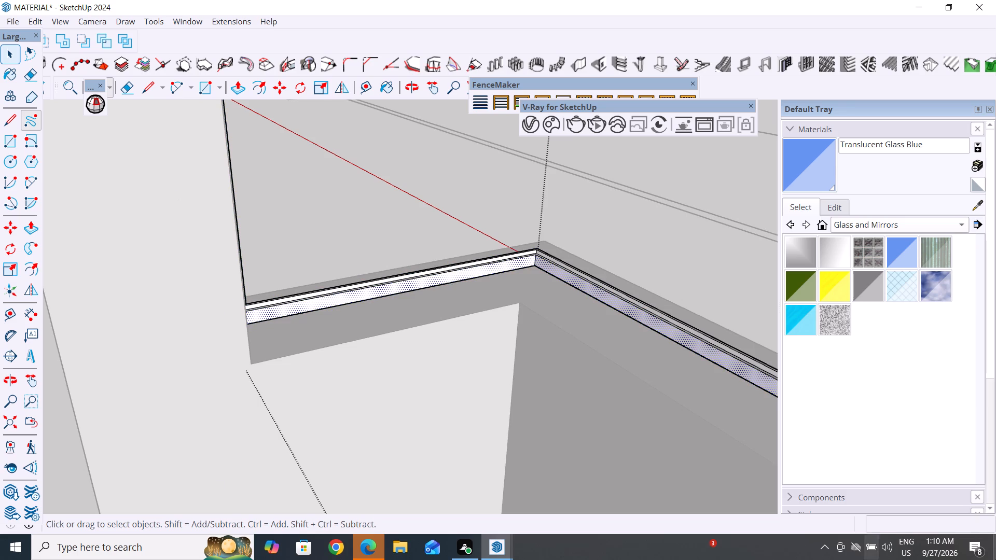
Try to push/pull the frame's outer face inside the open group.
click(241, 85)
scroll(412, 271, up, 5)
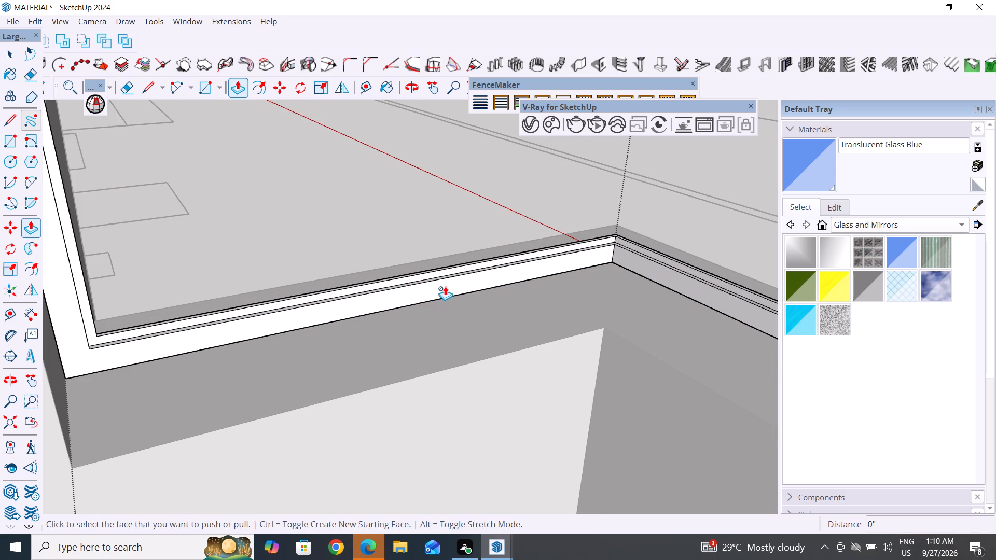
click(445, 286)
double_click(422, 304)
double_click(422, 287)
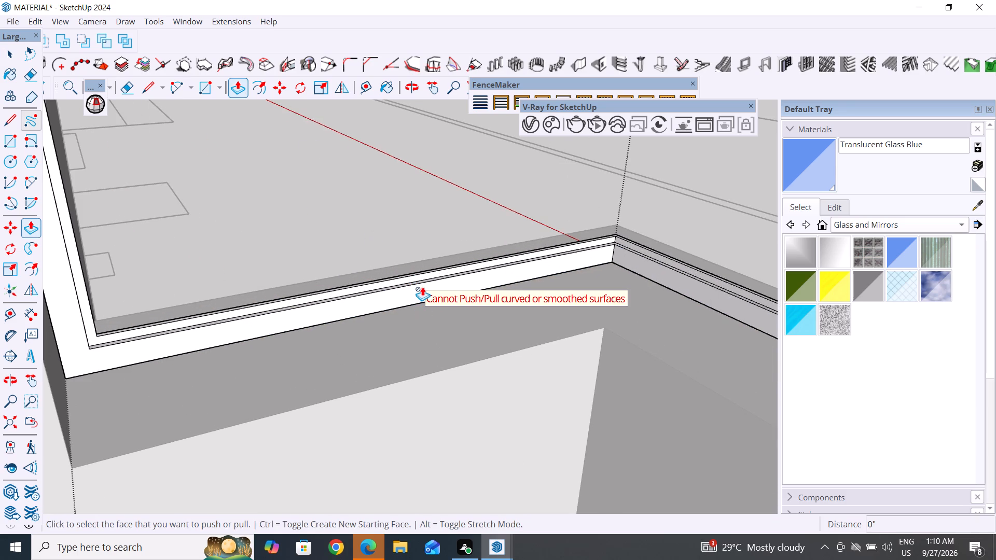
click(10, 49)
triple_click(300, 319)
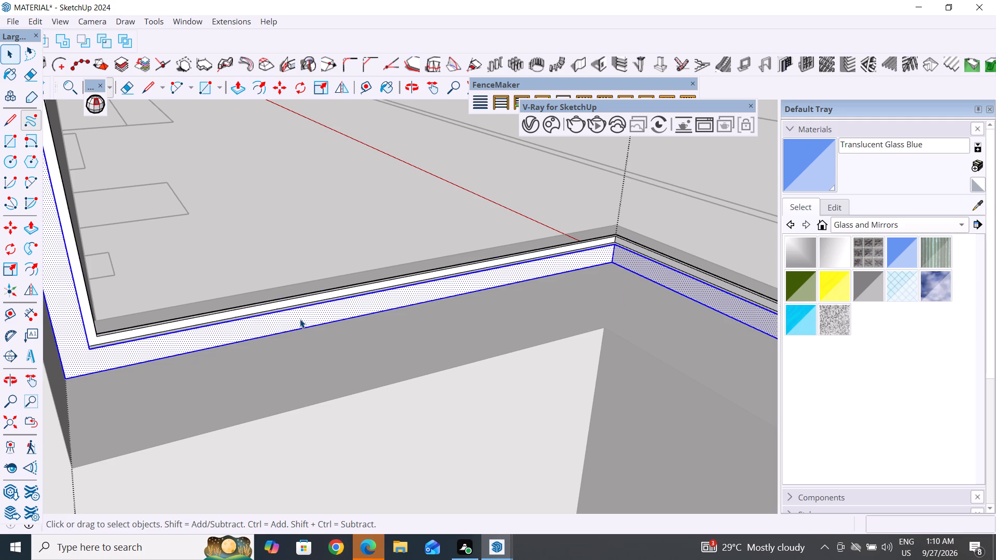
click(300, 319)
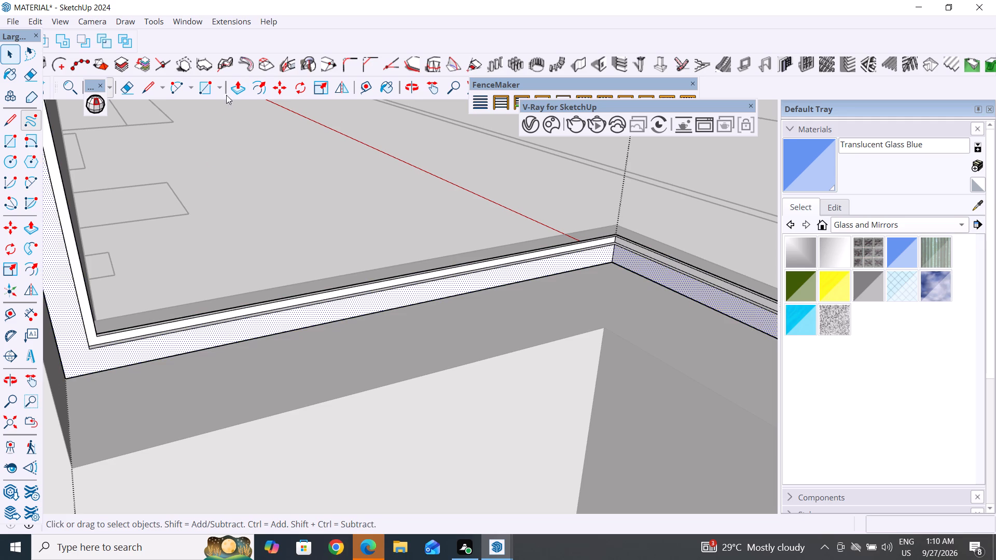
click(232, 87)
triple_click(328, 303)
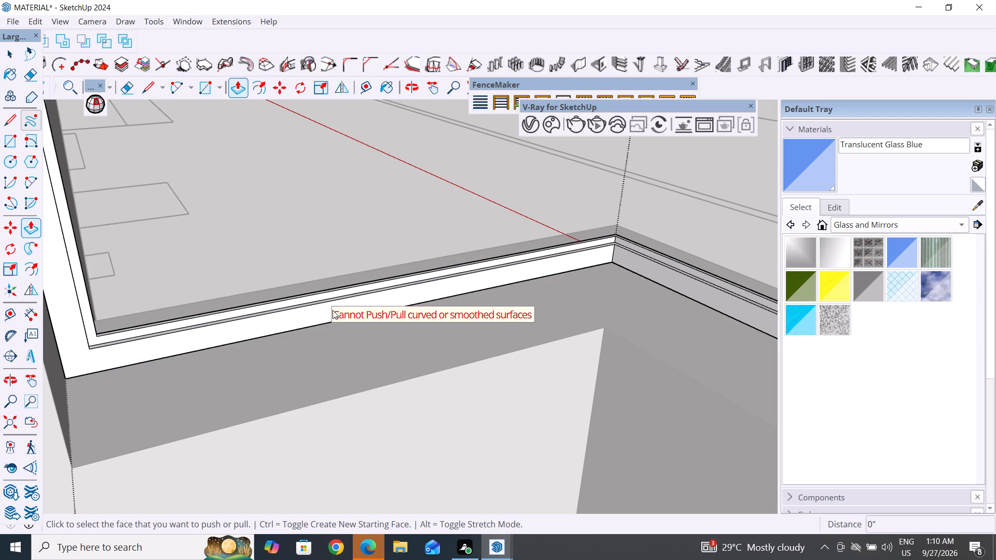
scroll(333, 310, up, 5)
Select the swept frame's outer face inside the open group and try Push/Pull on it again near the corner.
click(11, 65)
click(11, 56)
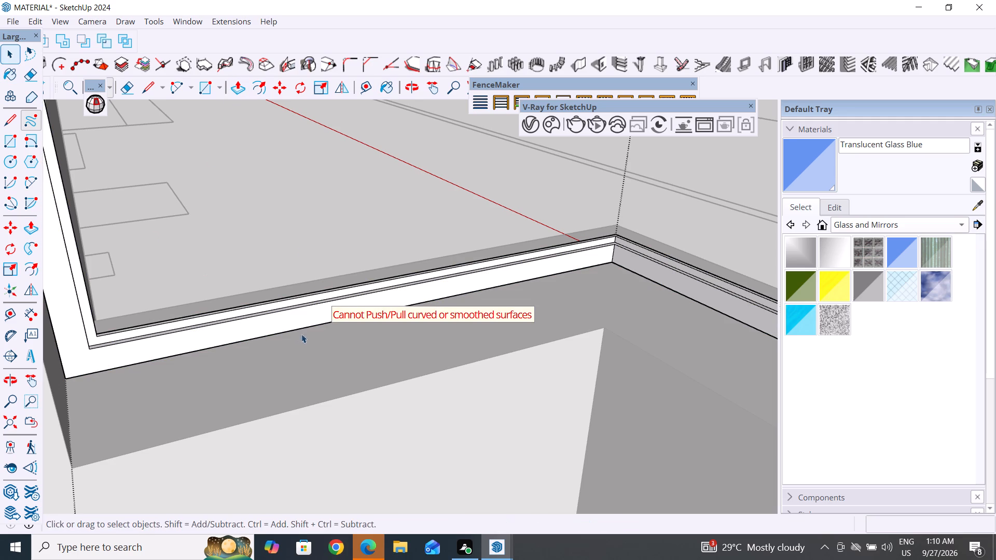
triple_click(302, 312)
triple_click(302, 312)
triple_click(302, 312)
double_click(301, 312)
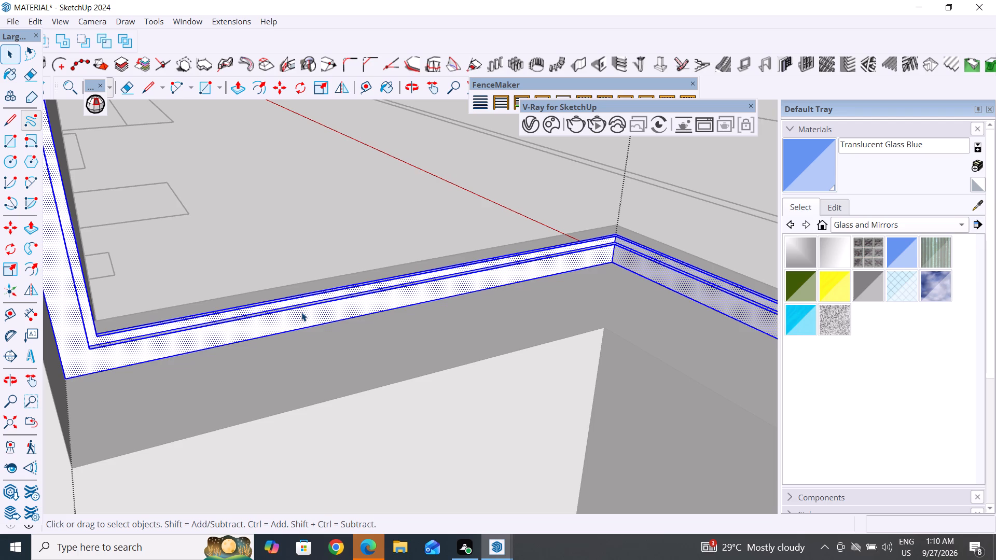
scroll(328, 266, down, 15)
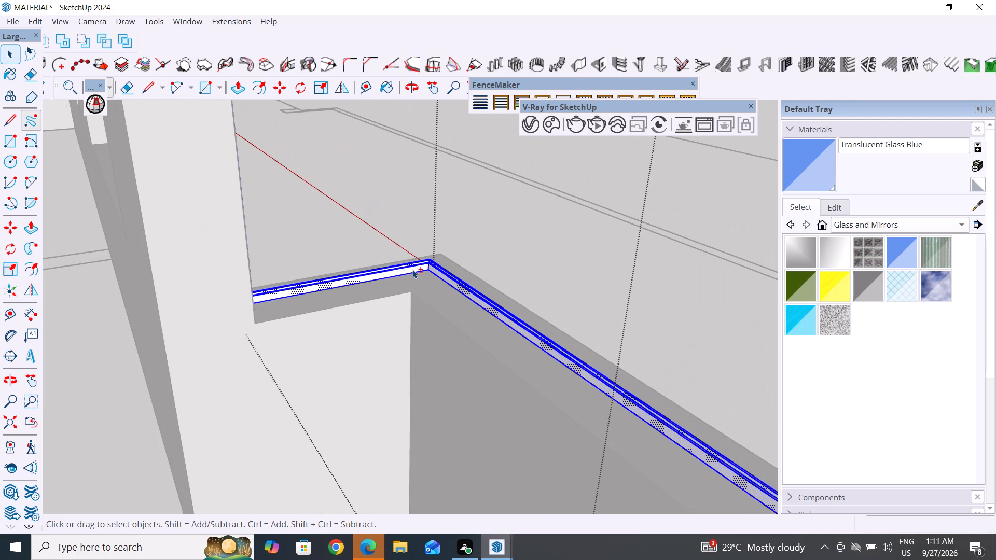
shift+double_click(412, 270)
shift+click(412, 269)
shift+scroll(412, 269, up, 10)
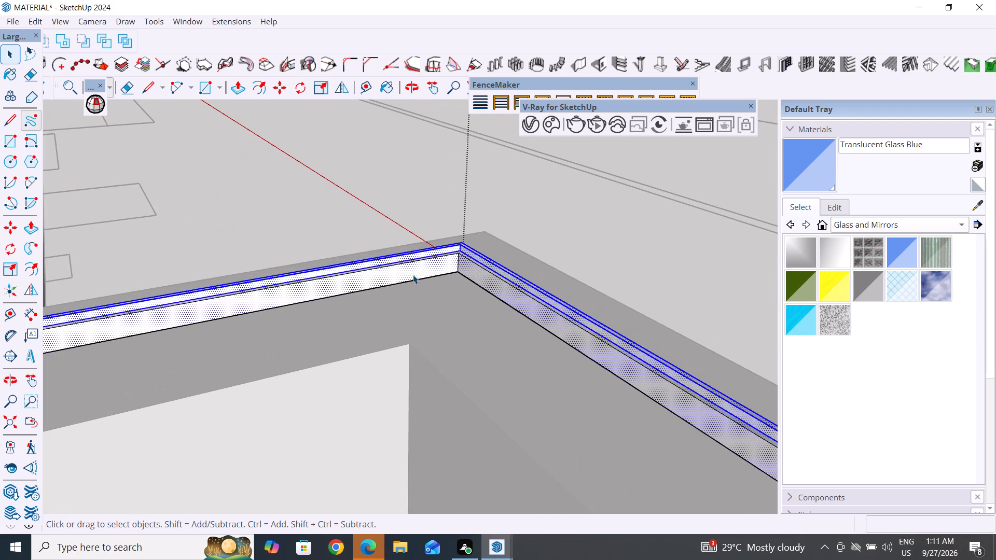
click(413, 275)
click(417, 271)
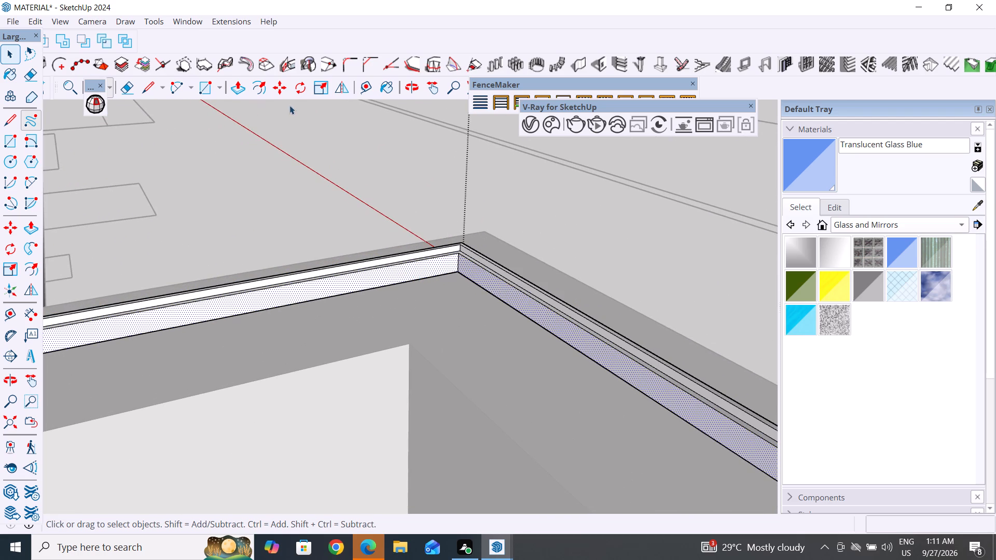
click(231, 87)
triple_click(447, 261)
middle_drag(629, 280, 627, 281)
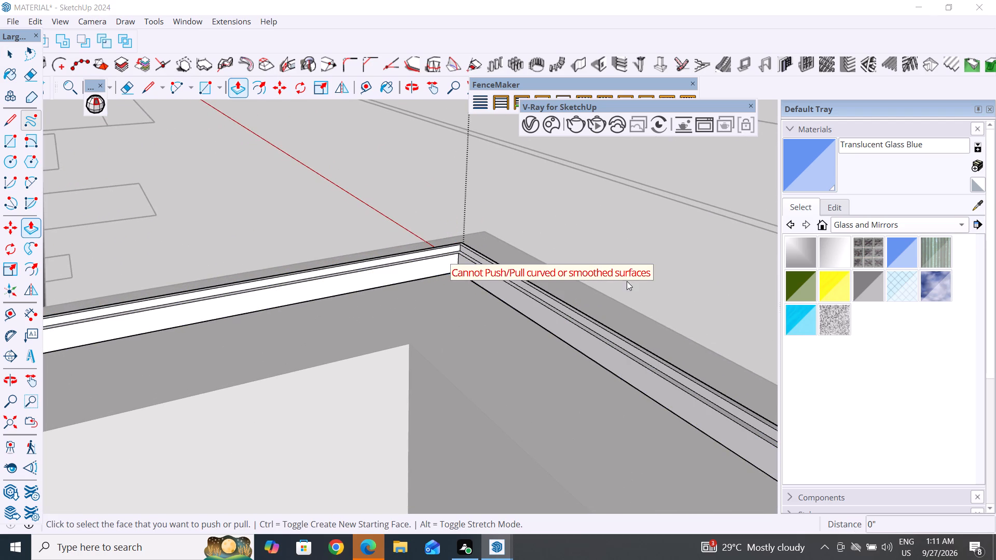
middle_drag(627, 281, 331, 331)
Leave the corner frame group and return to editing the whole model.
click(4, 57)
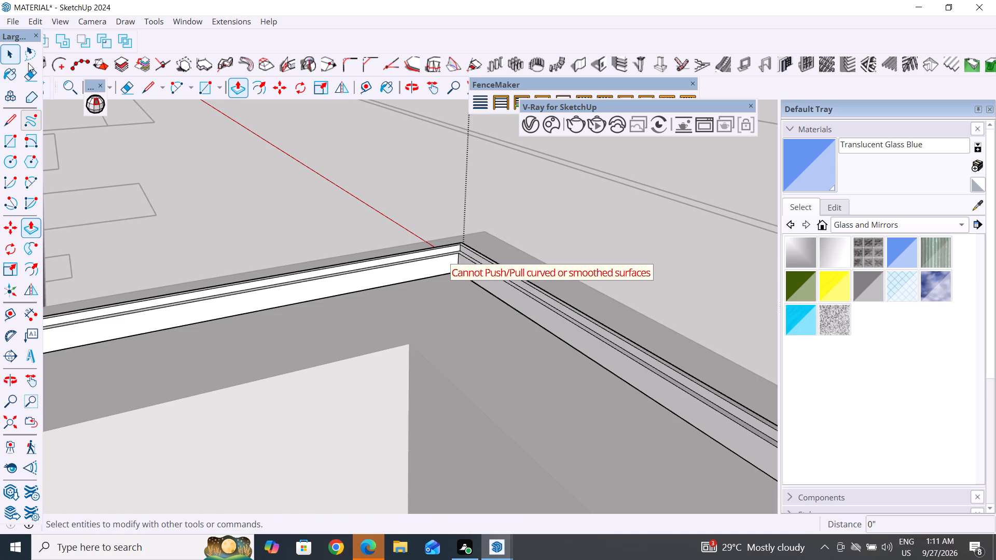
scroll(455, 305, down, 14)
middle_drag(644, 344, 262, 397)
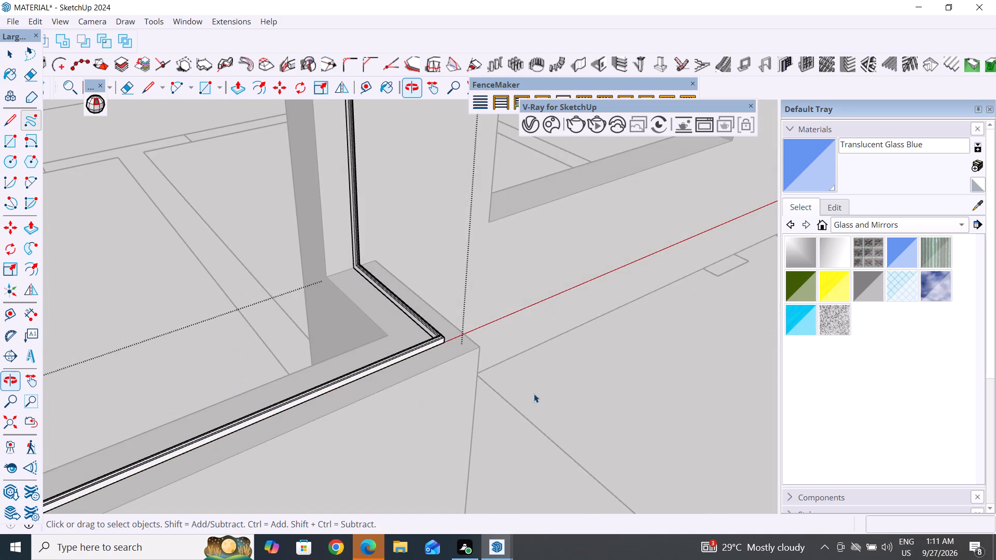
double_click(680, 382)
scroll(364, 223, down, 5)
scroll(362, 275, up, 4)
Select the whole corner frame group and start moving it on the window sill.
click(393, 313)
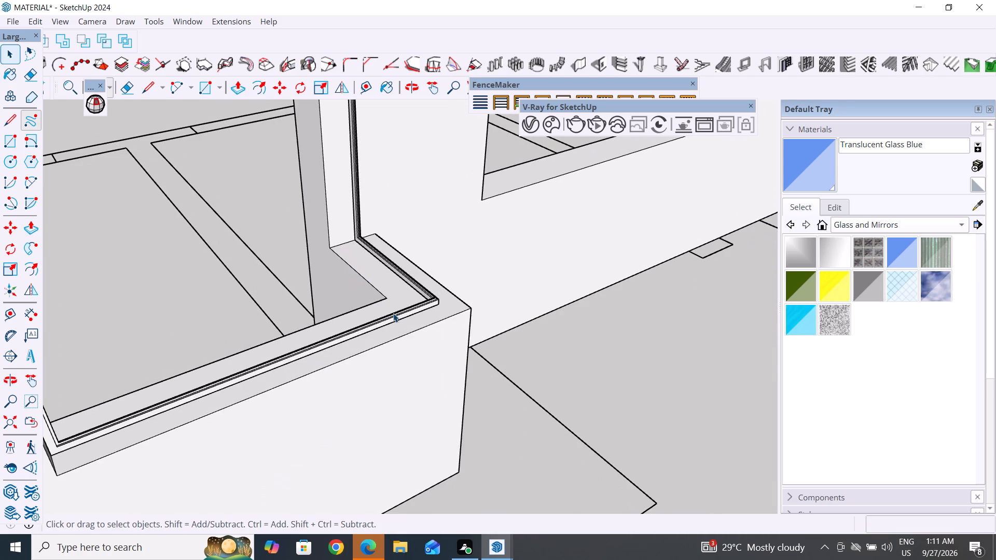
key(m)
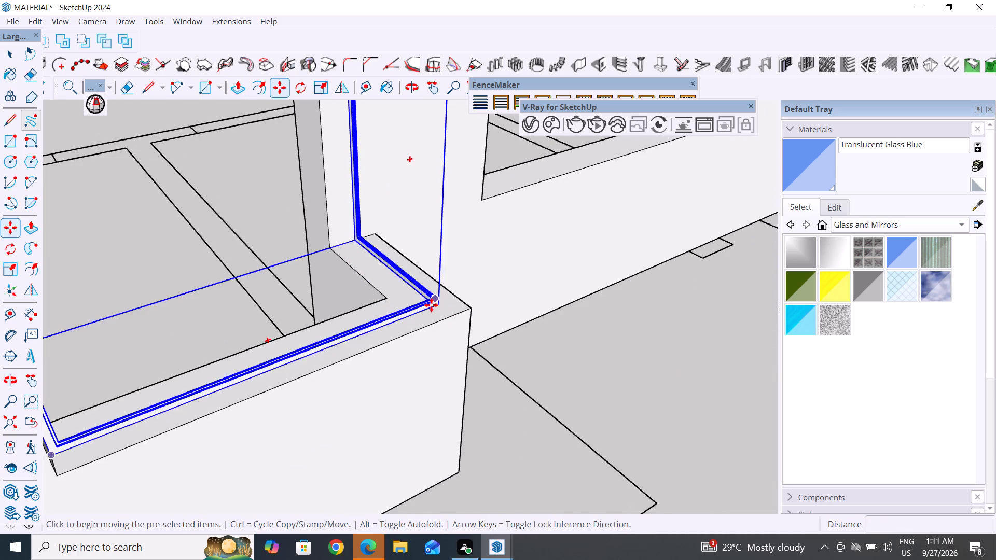